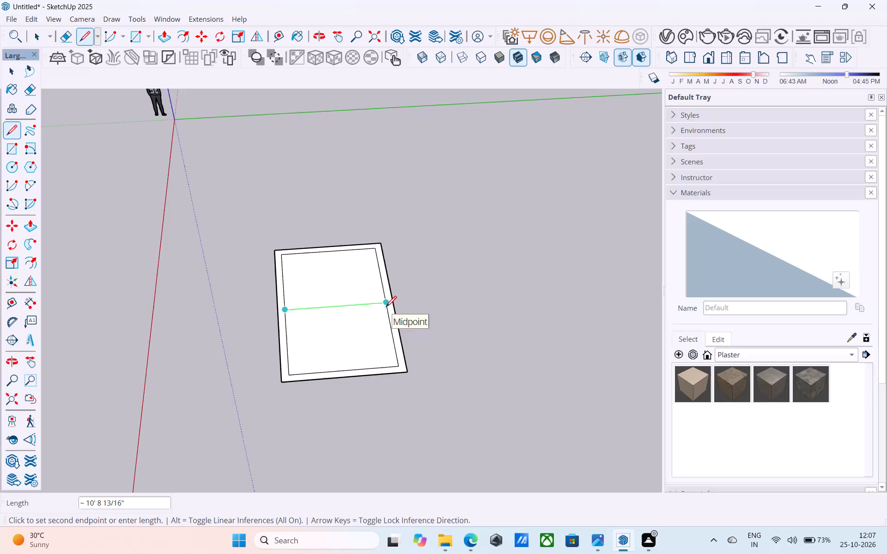
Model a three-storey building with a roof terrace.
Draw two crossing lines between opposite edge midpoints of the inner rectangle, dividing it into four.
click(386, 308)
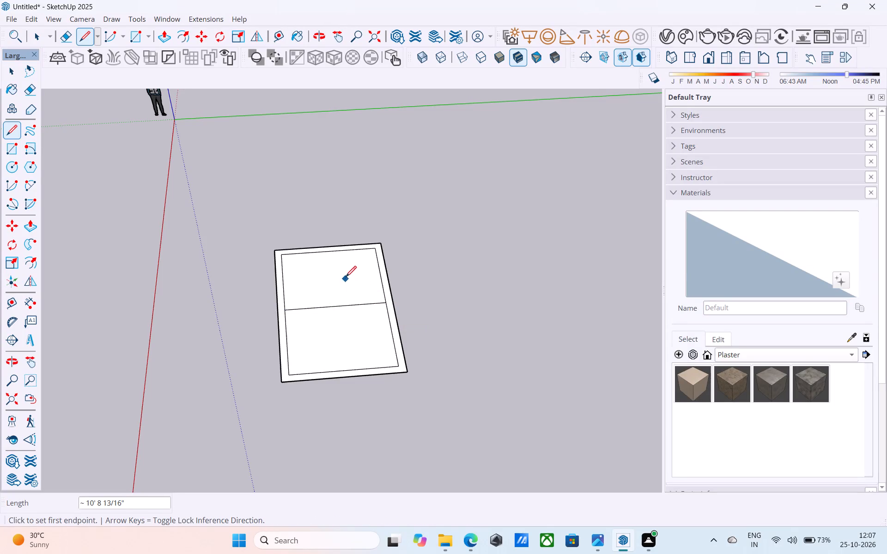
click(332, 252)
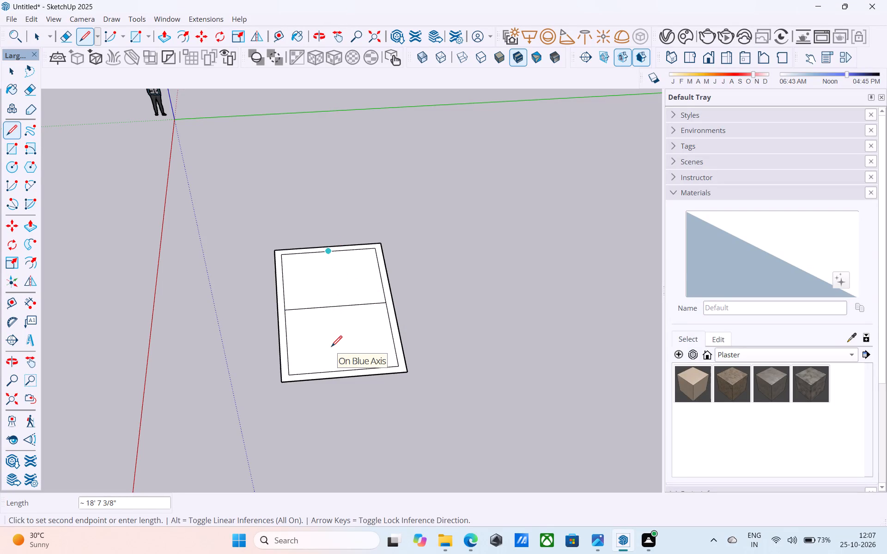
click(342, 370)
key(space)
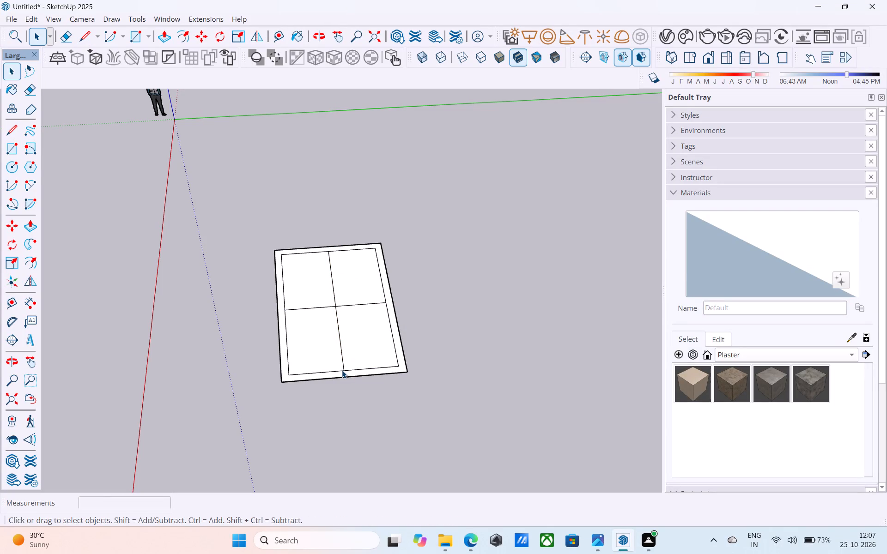
Erase the entire existing floor outline, including both nested rectangles and the crossing divider lines.
key(e)
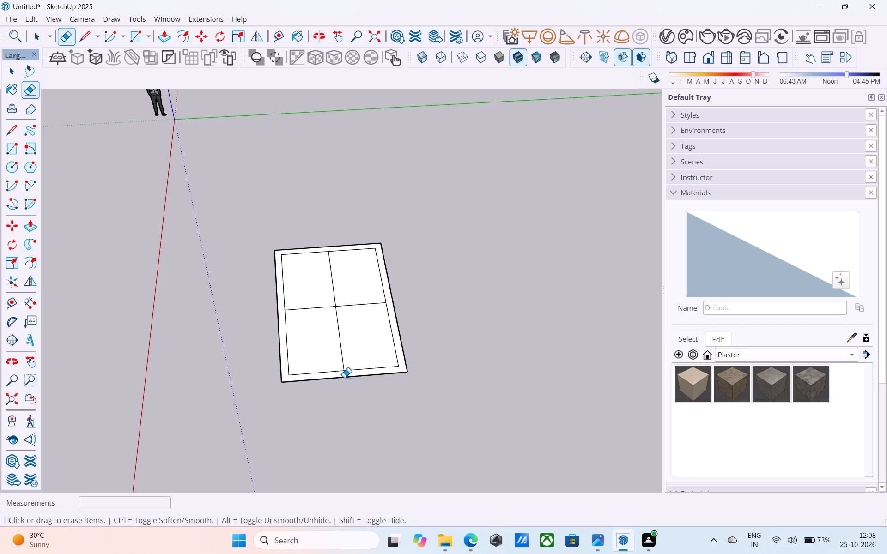
double_click(344, 378)
drag(347, 381, 298, 291)
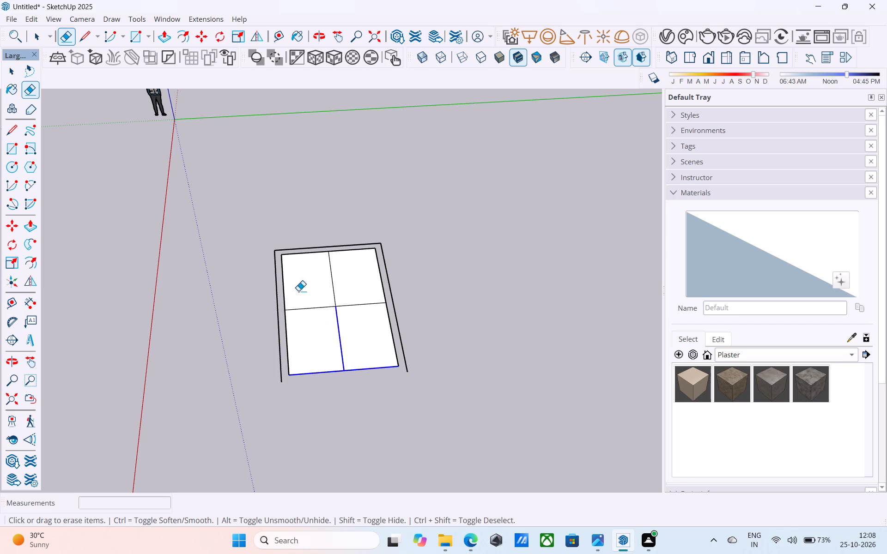
drag(298, 291, 276, 235)
drag(242, 297, 456, 317)
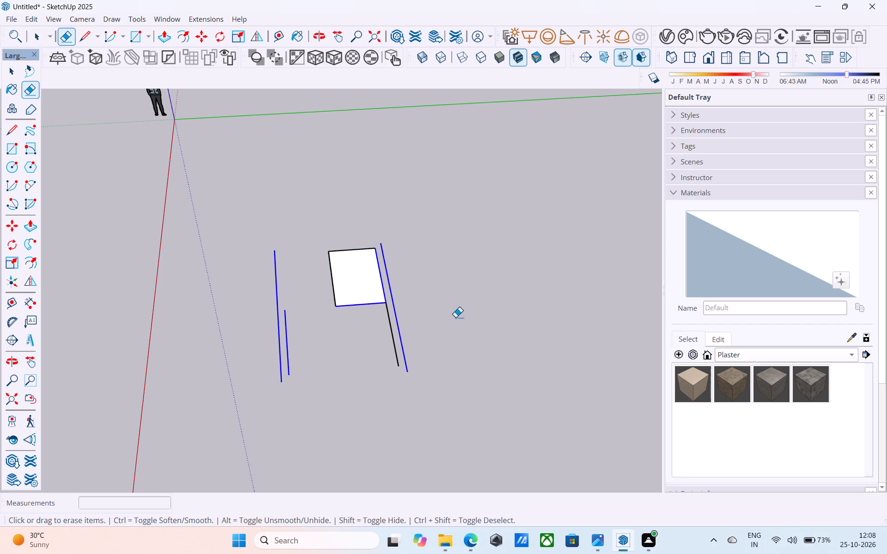
drag(456, 317, 420, 335)
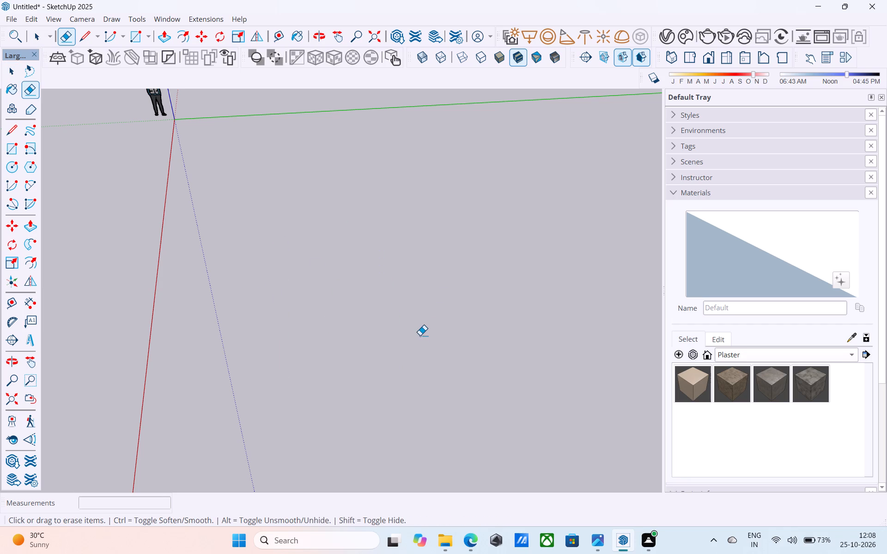
key(space)
Draw a new rectangle on the ground plane and set its dimensions to 30' by 40'.
text(R)
drag(322, 240, 333, 256)
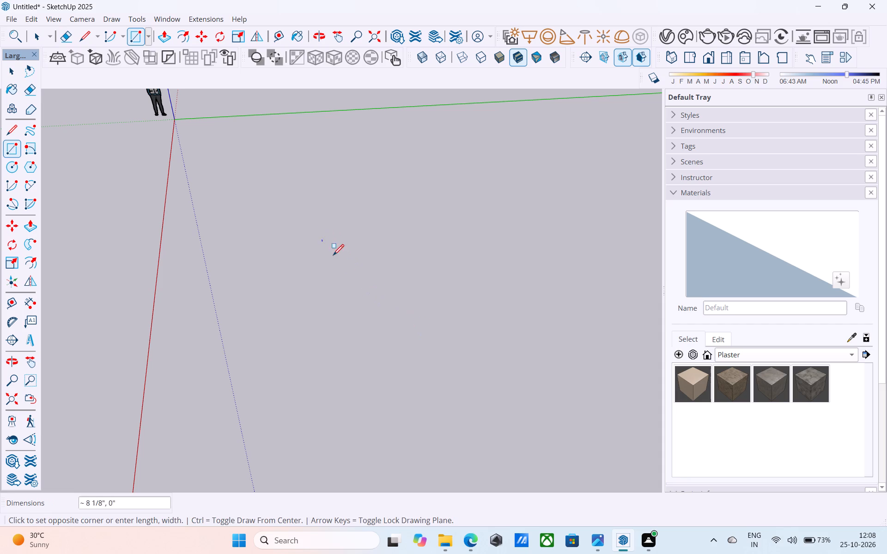
drag(333, 256, 572, 367)
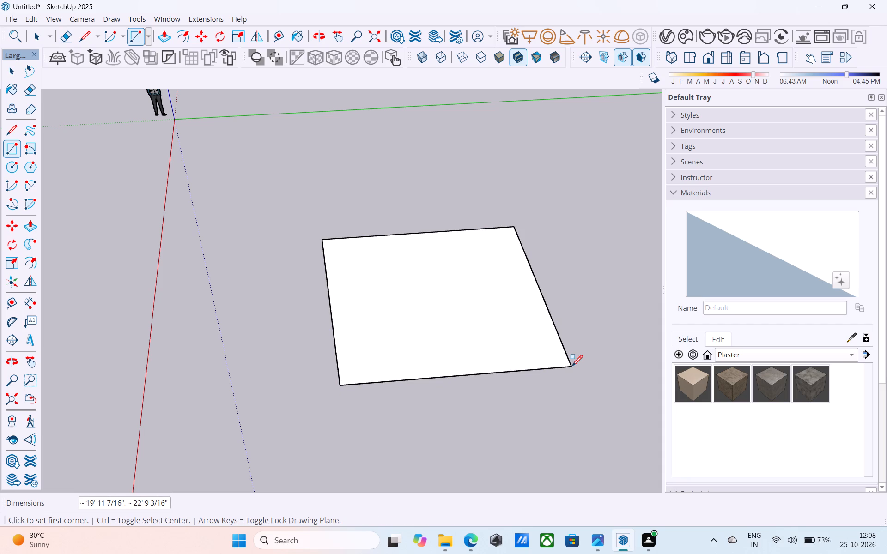
text(40',)
text(30')
key(Return)
text(30',40')
key(Return)
ctrl+scroll(572, 367, down, 5)
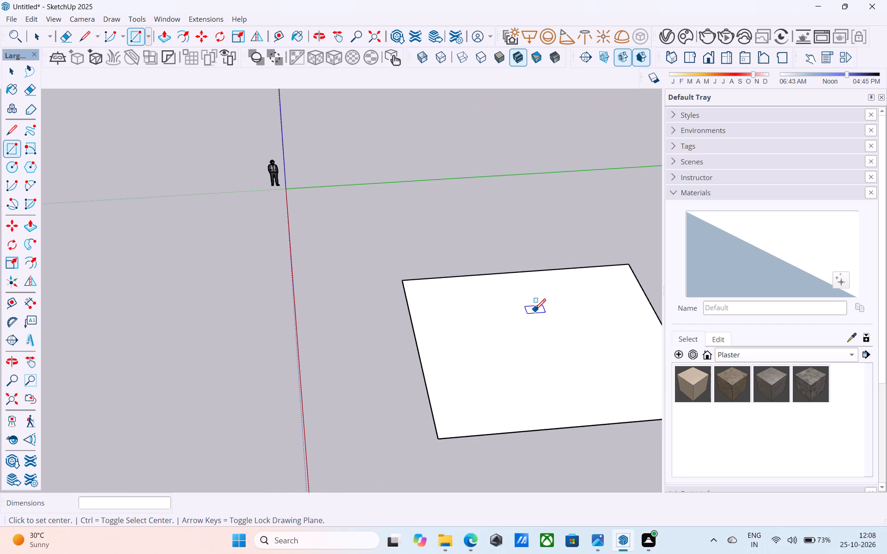
ctrl+scroll(337, 245, down, 8)
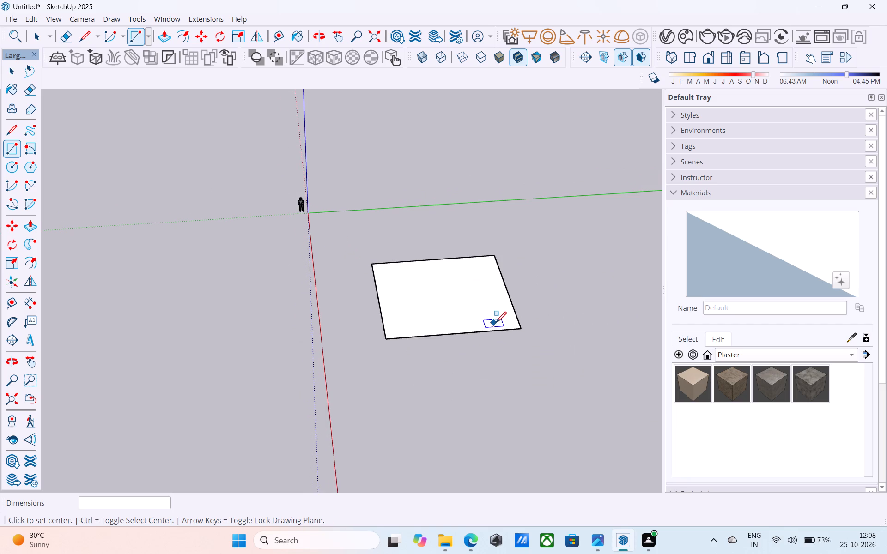
ctrl+scroll(496, 324, up, 6)
key(space)
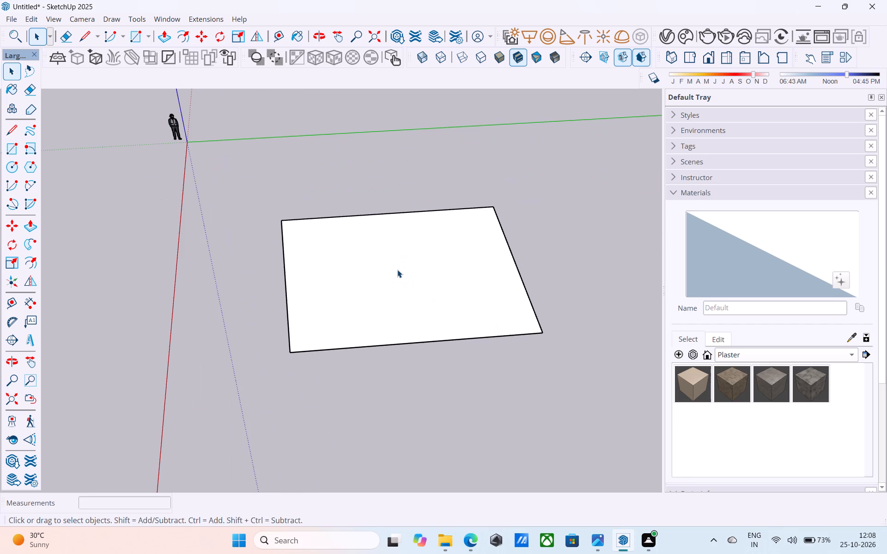
Offset the rectangle's outline inward by 9" to form the outer wall thickness.
text(F)
click(383, 276)
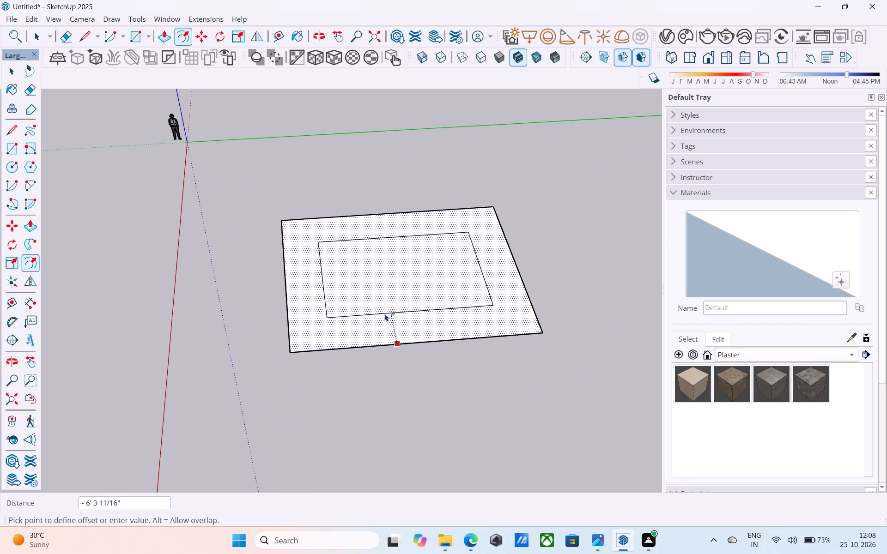
key(9)
key(shift+quotedbl)
key(Return)
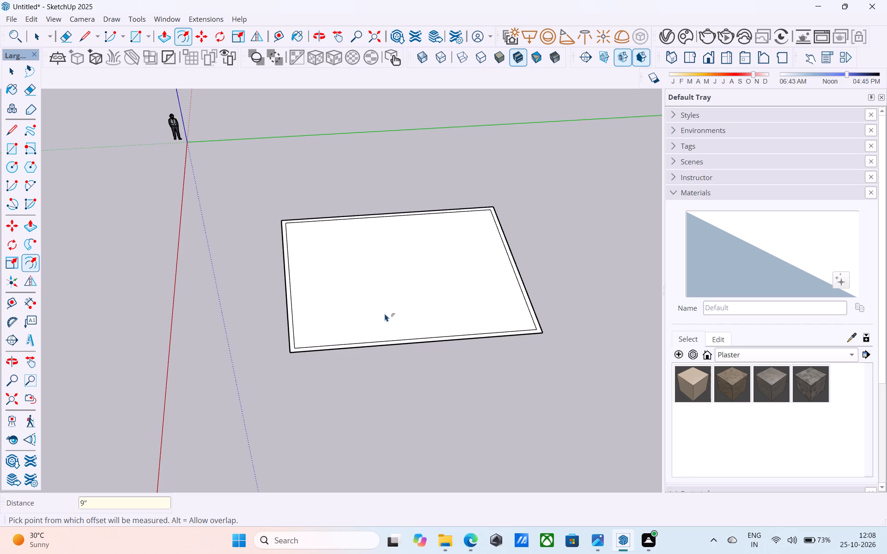
key(space)
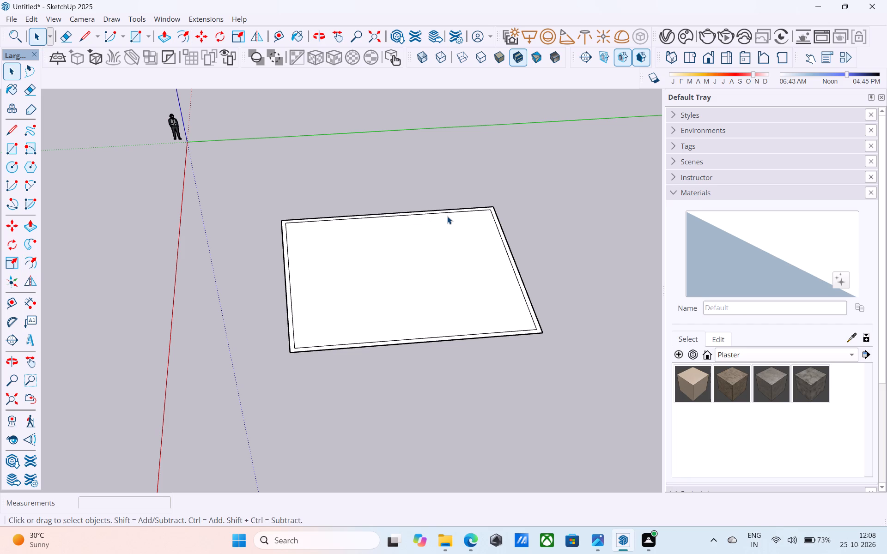
Draw a dividing line across the inner rectangle between the midpoints of its two long edges.
key(l)
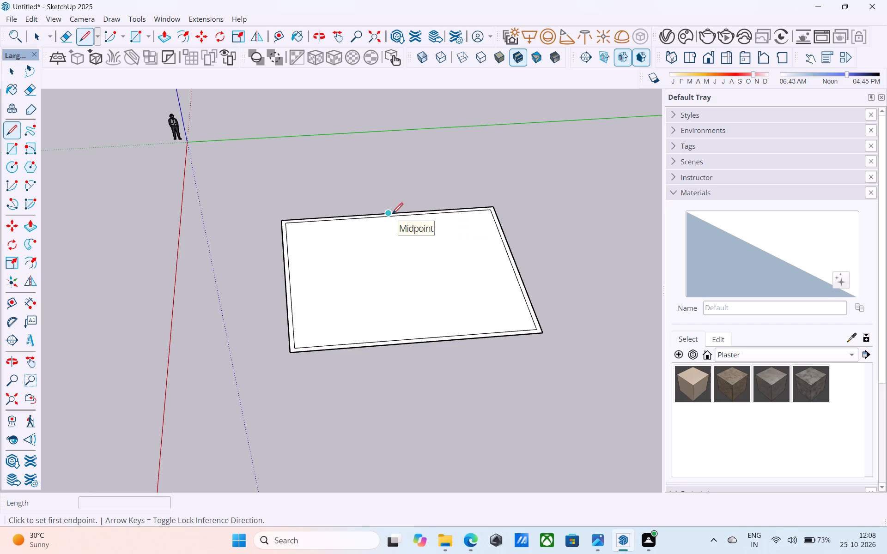
drag(386, 218, 393, 309)
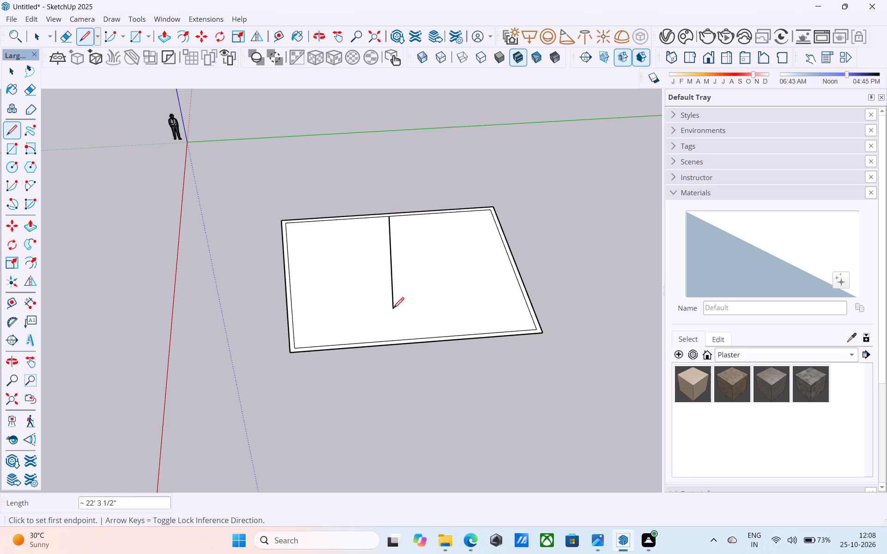
click(419, 338)
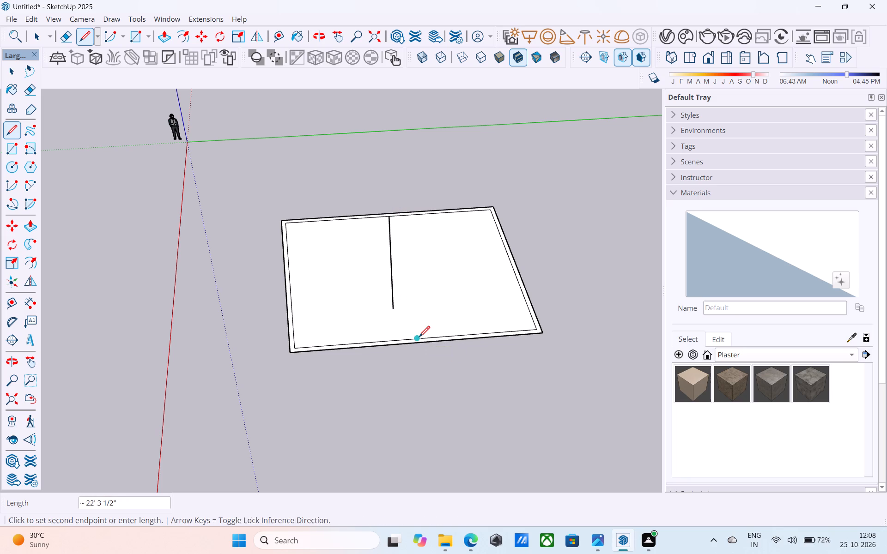
click(394, 214)
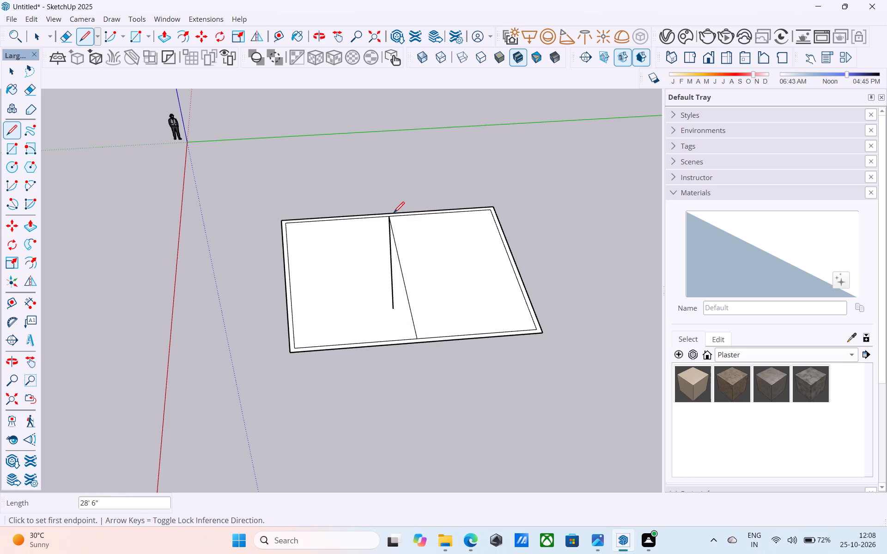
Erase the stray line that stops short inside the inner rectangle, keeping the midpoint-to-midpoint divider.
key(e)
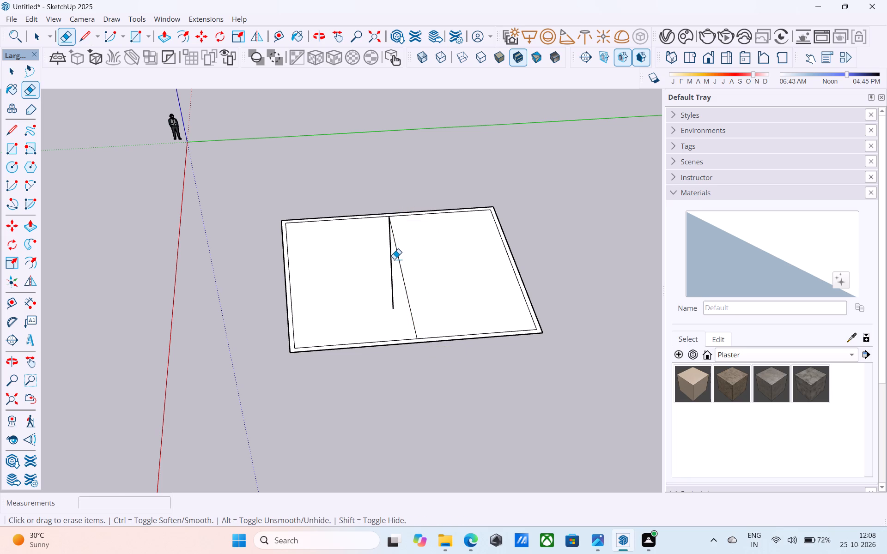
click(392, 258)
key(space)
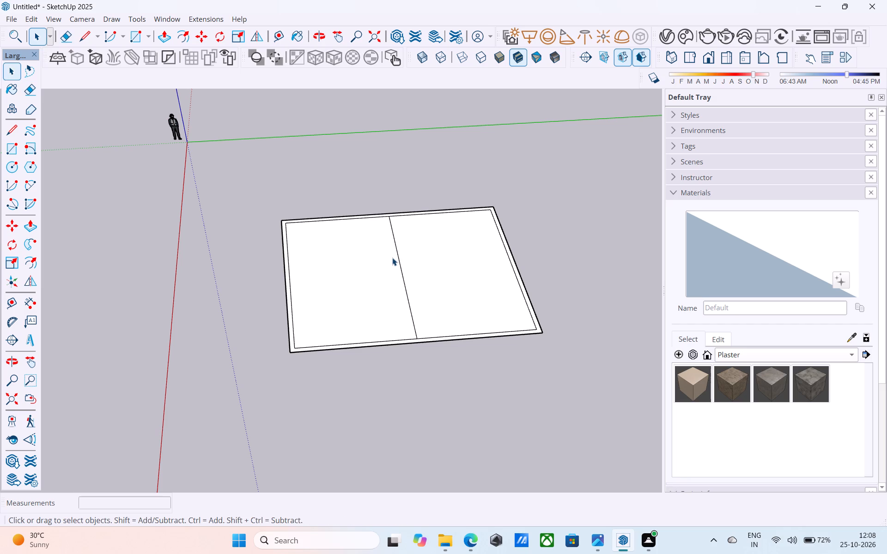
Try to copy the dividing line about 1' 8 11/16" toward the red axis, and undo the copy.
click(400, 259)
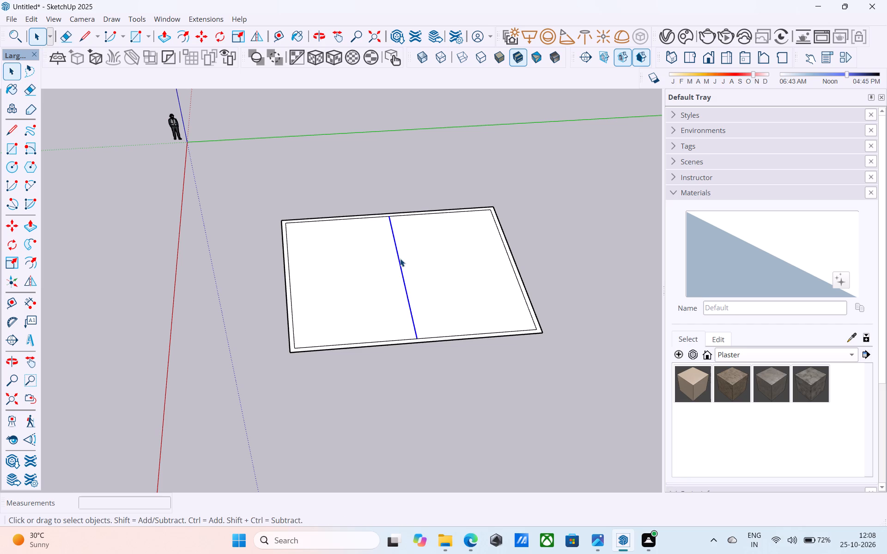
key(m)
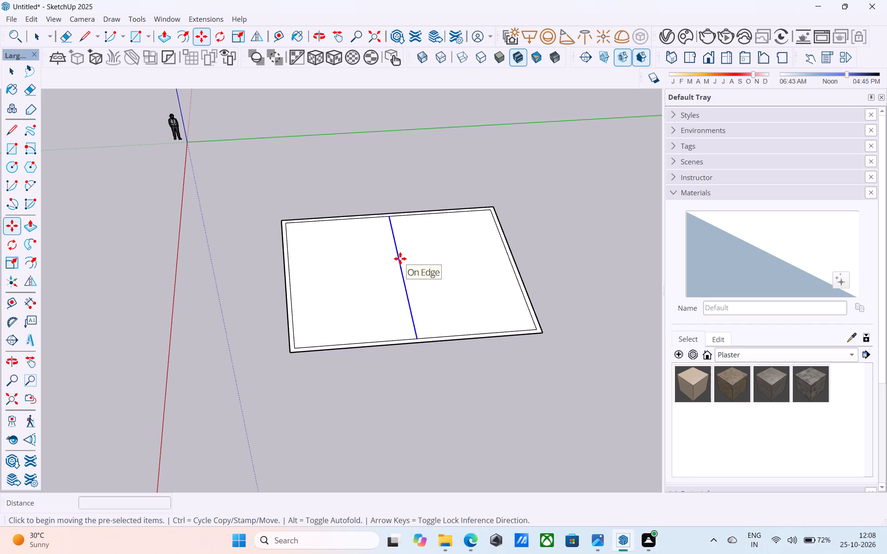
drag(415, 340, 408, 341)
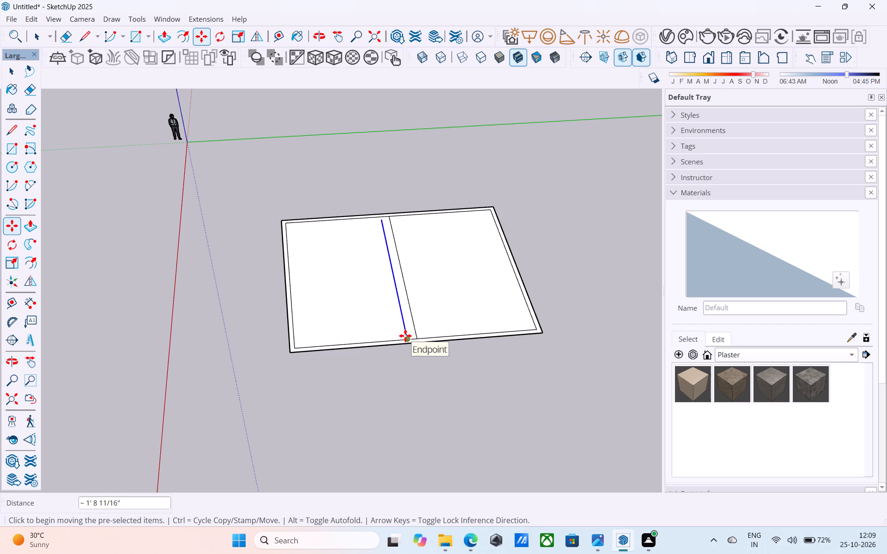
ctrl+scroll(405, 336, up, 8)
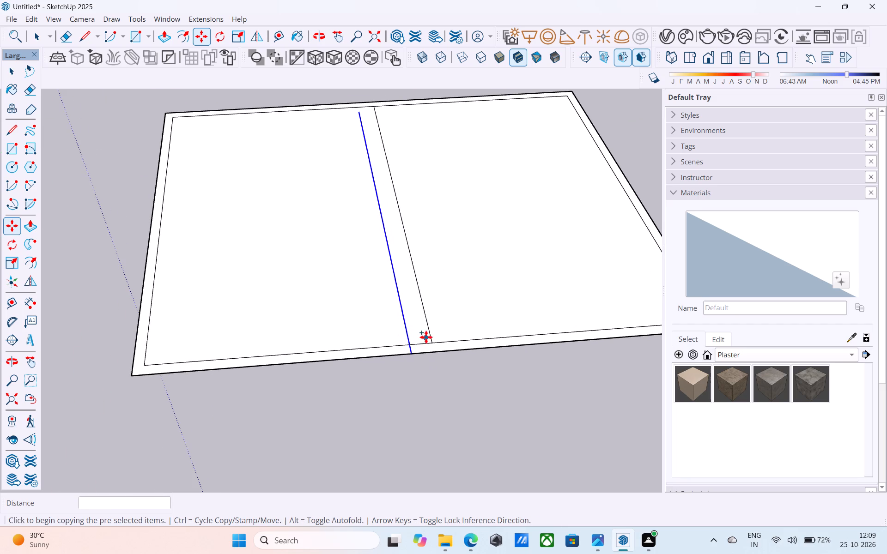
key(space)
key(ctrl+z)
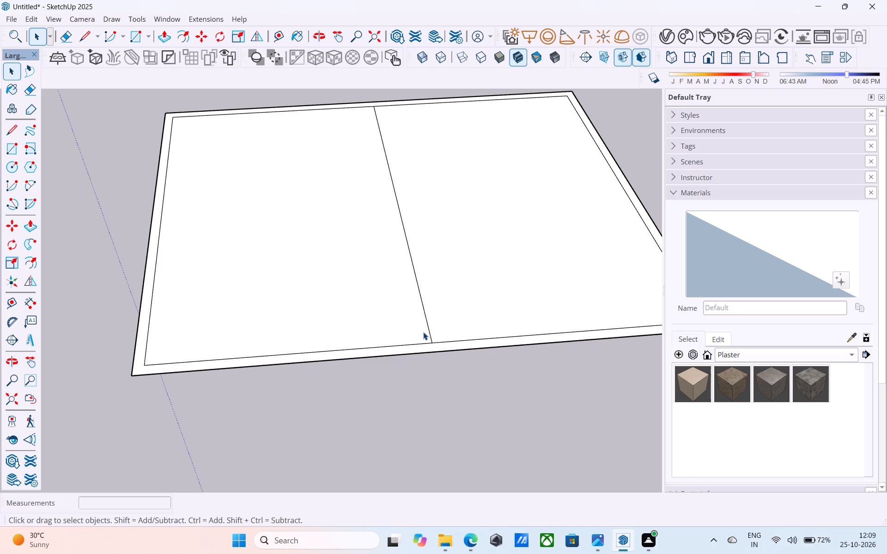
Copy the dividing line 6" along the inner long edge toward the red axis to mark the partition wall's thickness.
click(427, 331)
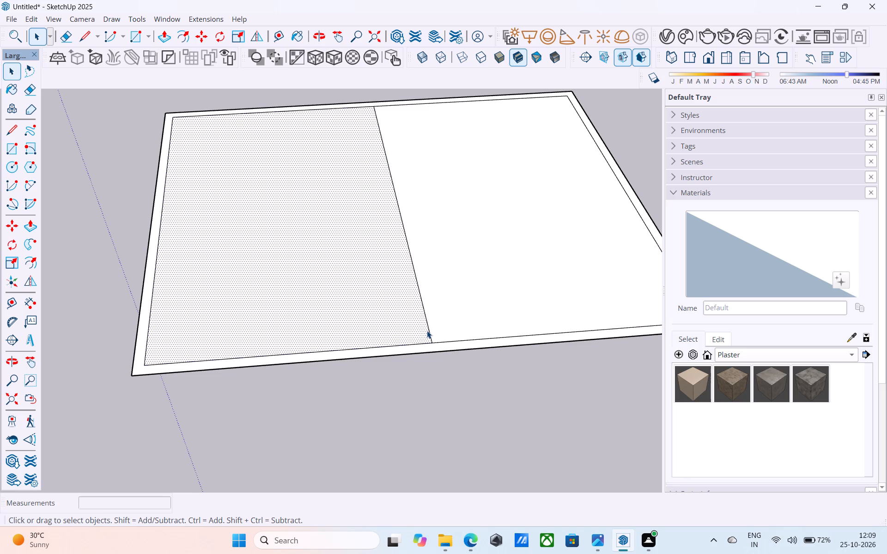
click(431, 331)
key(m)
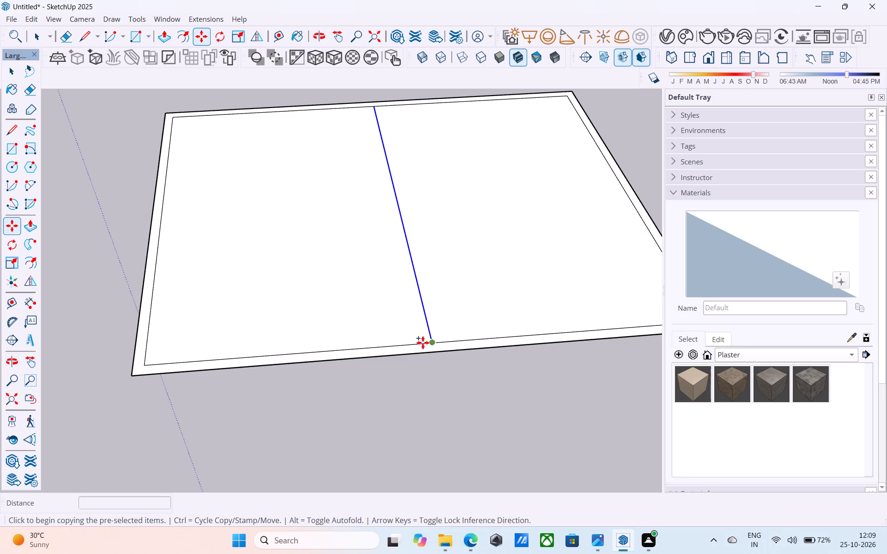
drag(435, 342, 416, 345)
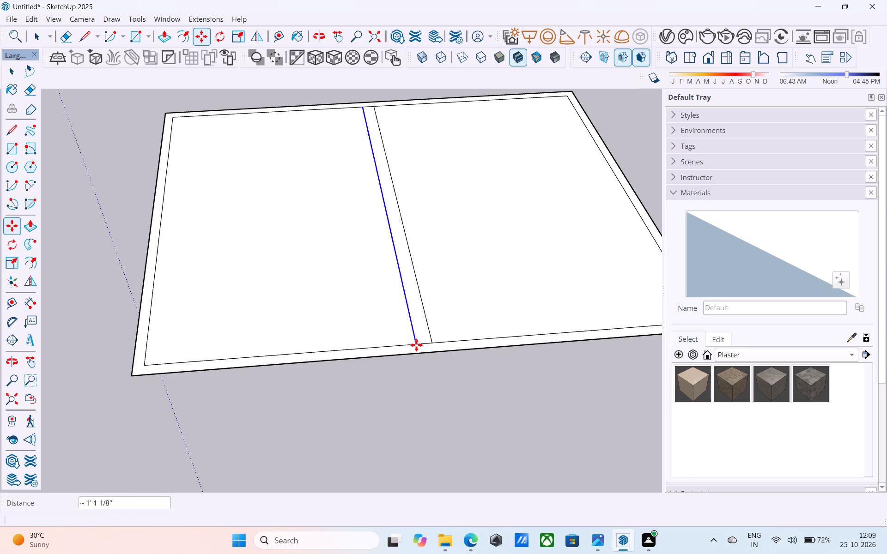
key(6)
key(shift+quotedbl)
key(Return)
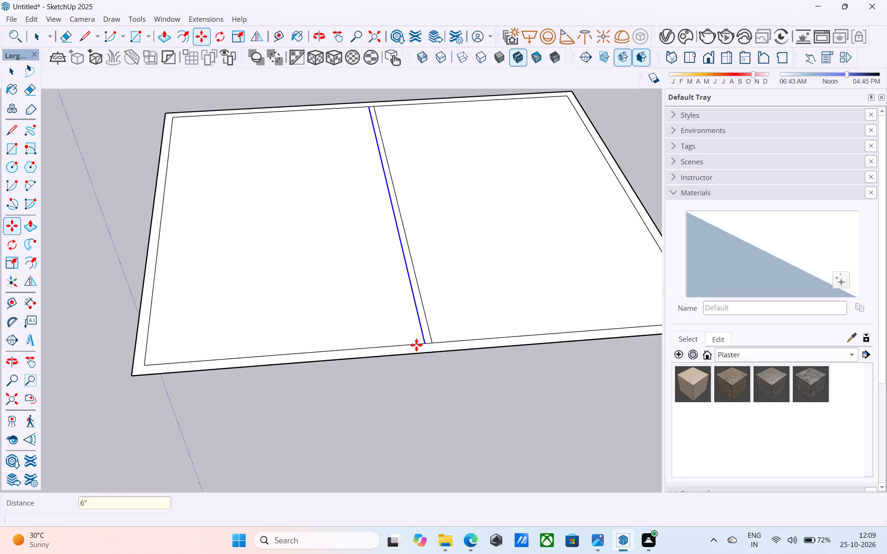
key(space)
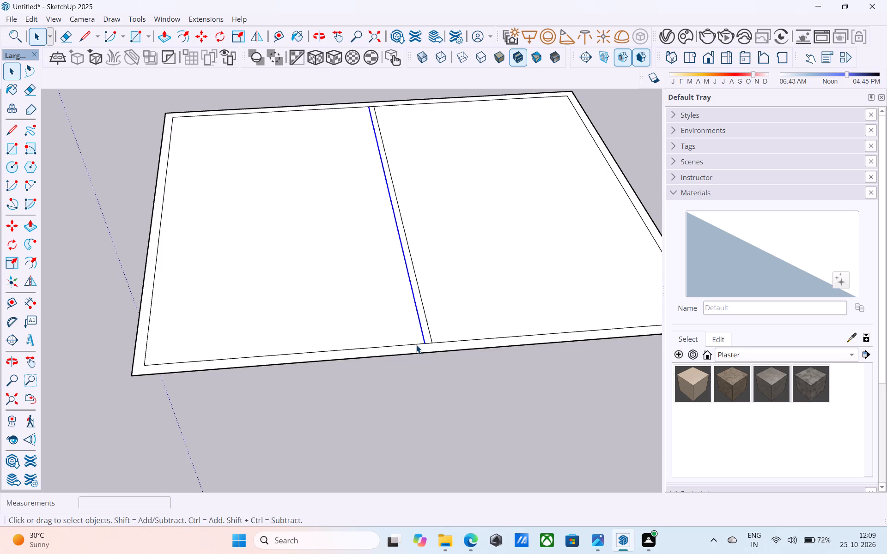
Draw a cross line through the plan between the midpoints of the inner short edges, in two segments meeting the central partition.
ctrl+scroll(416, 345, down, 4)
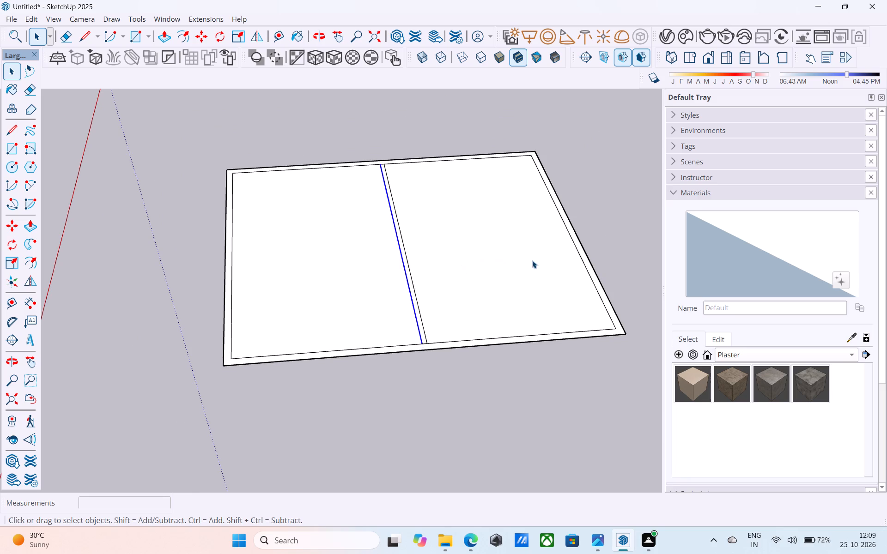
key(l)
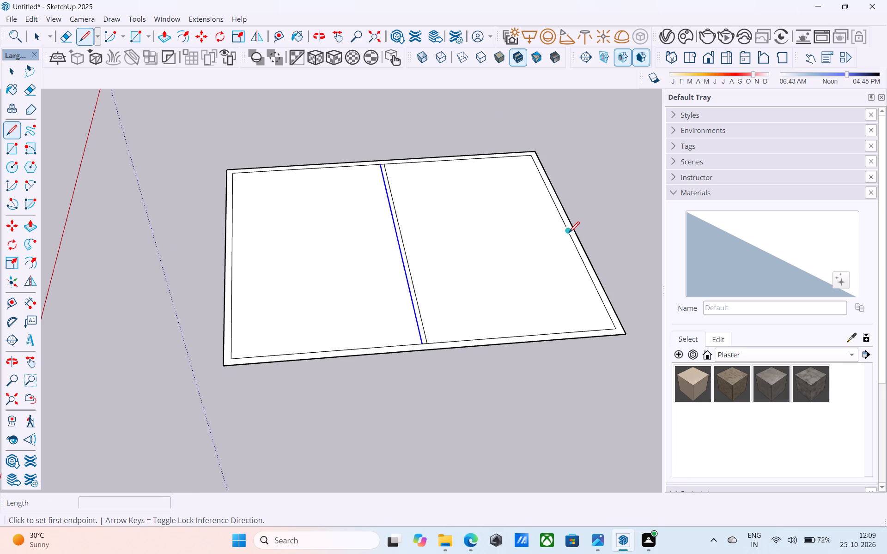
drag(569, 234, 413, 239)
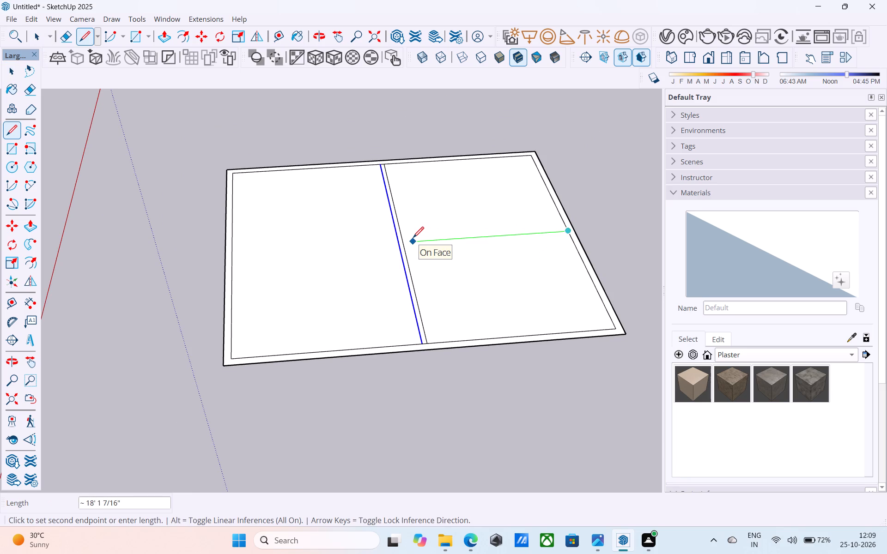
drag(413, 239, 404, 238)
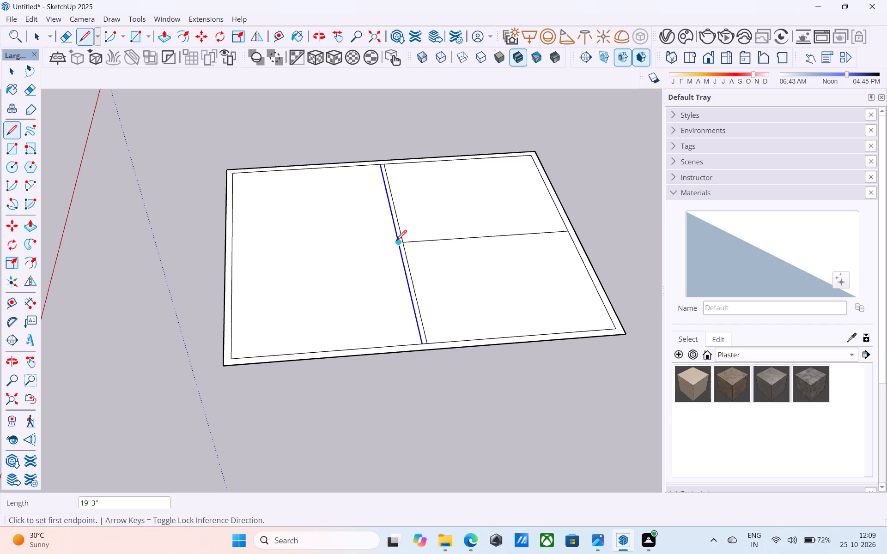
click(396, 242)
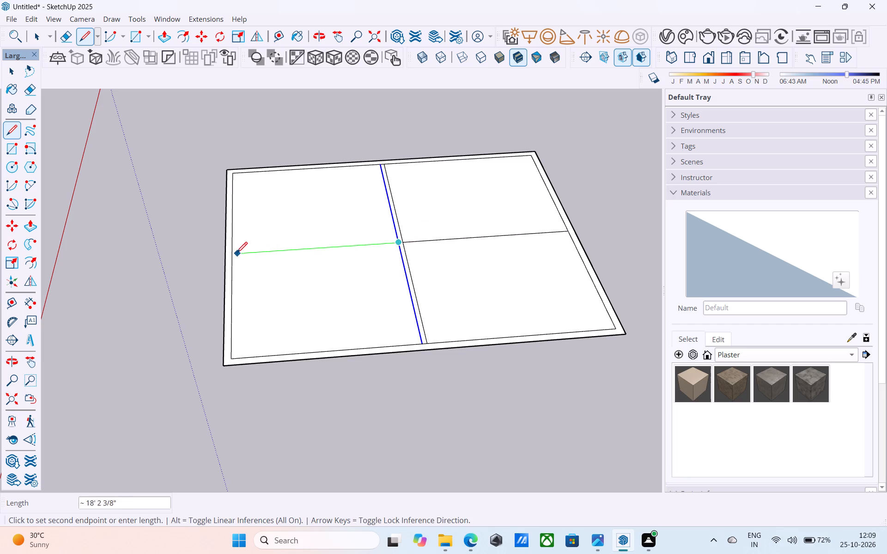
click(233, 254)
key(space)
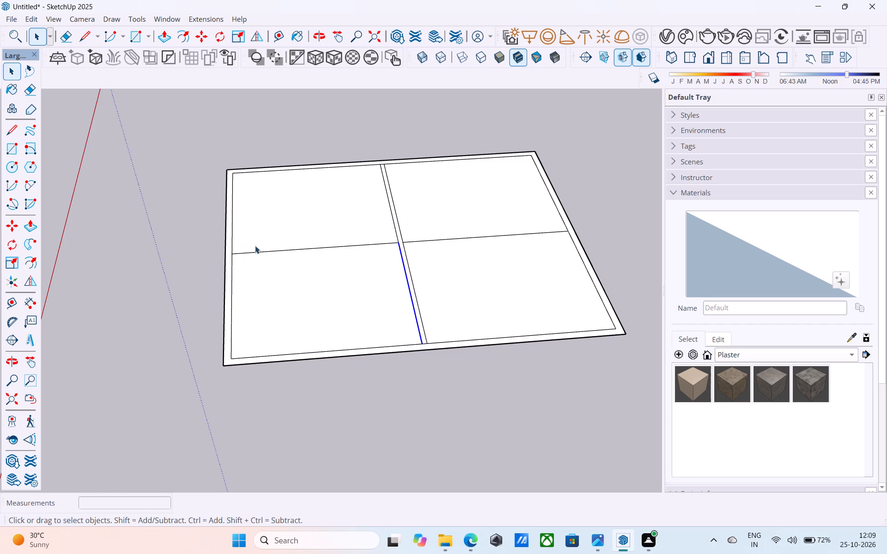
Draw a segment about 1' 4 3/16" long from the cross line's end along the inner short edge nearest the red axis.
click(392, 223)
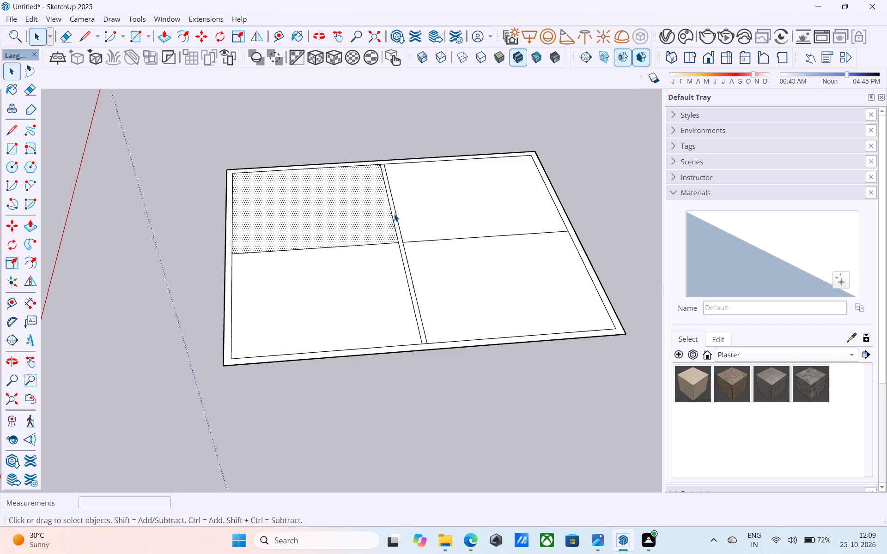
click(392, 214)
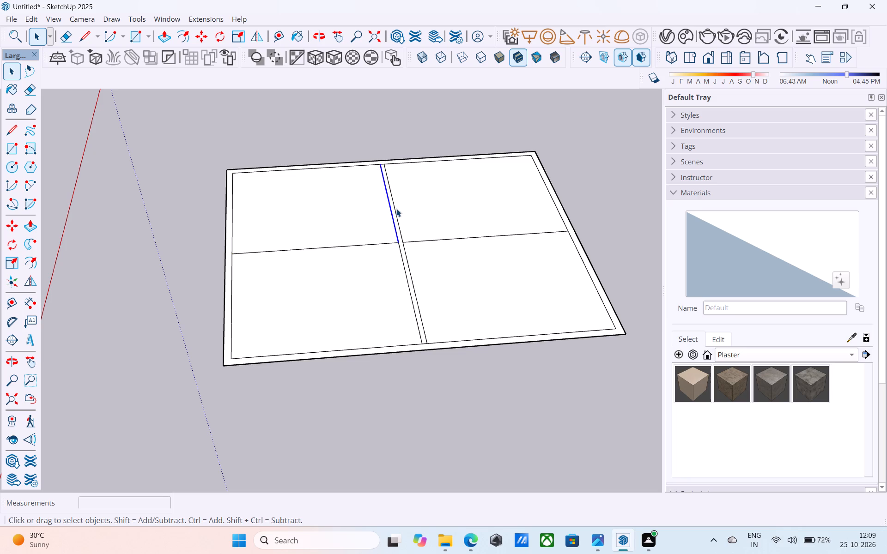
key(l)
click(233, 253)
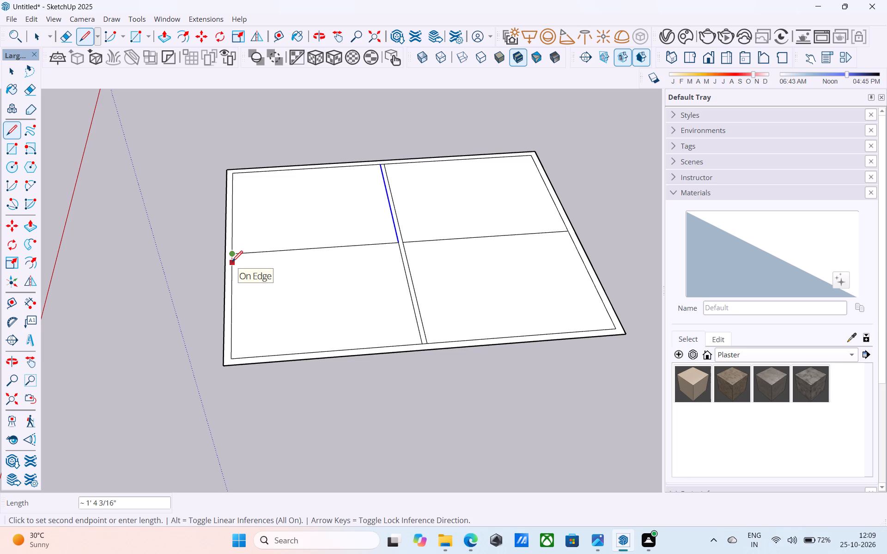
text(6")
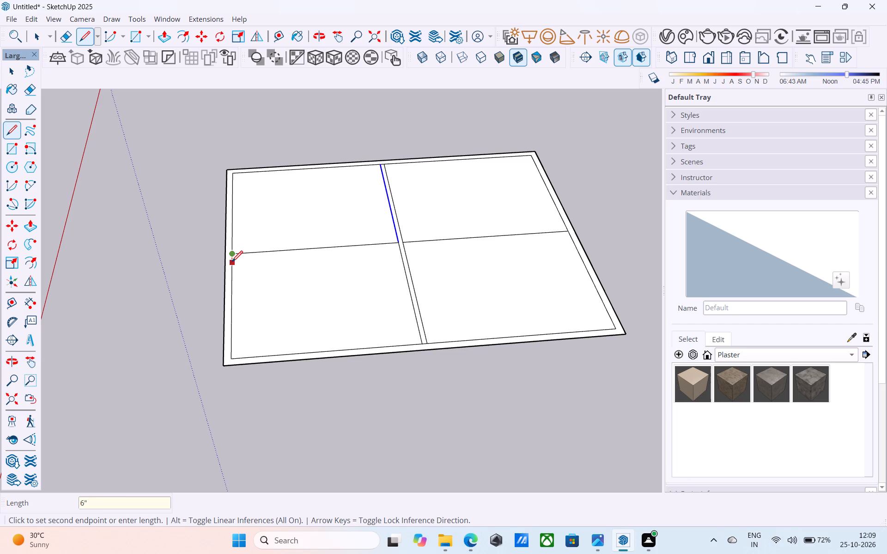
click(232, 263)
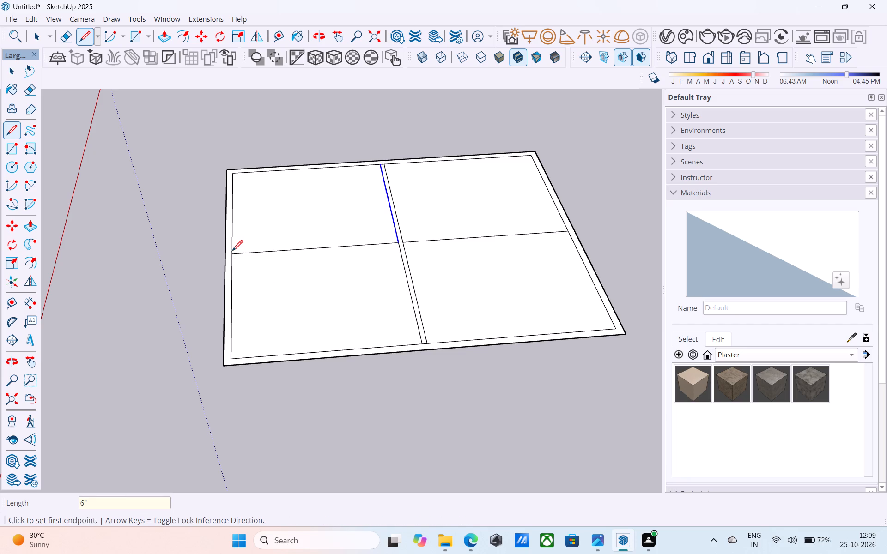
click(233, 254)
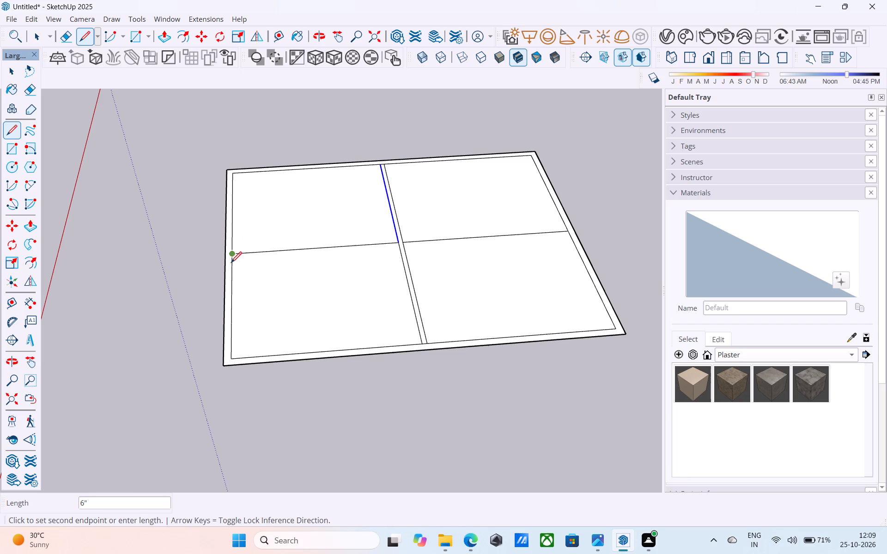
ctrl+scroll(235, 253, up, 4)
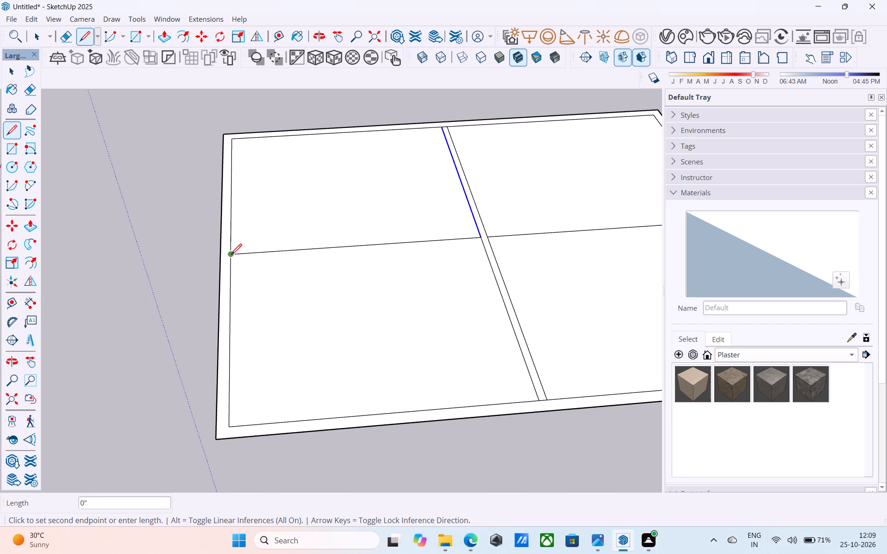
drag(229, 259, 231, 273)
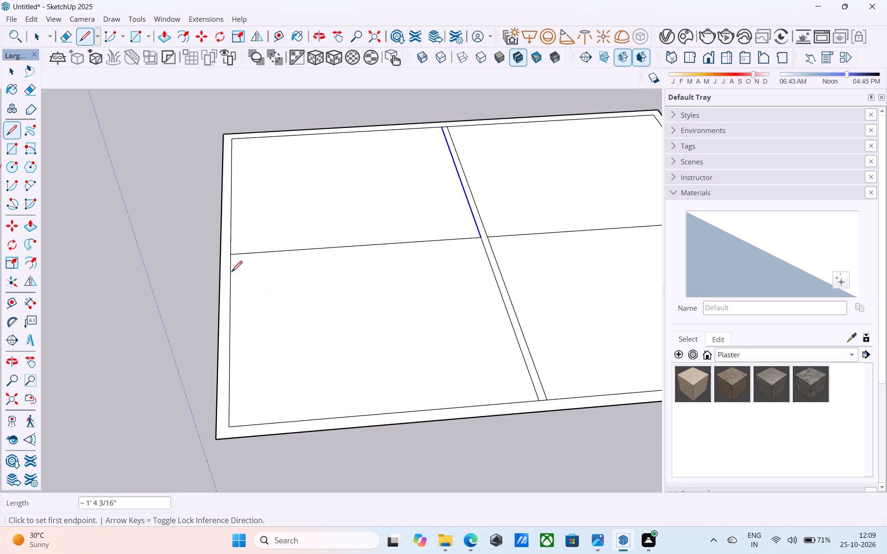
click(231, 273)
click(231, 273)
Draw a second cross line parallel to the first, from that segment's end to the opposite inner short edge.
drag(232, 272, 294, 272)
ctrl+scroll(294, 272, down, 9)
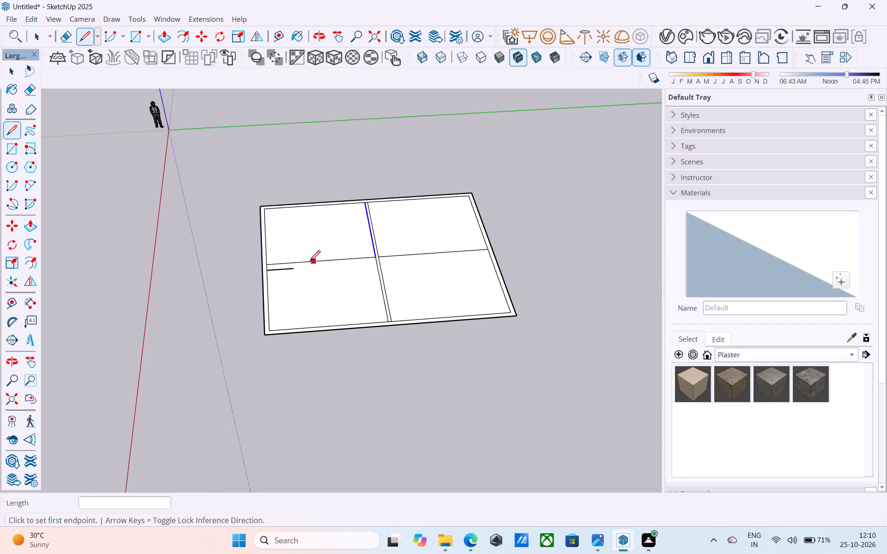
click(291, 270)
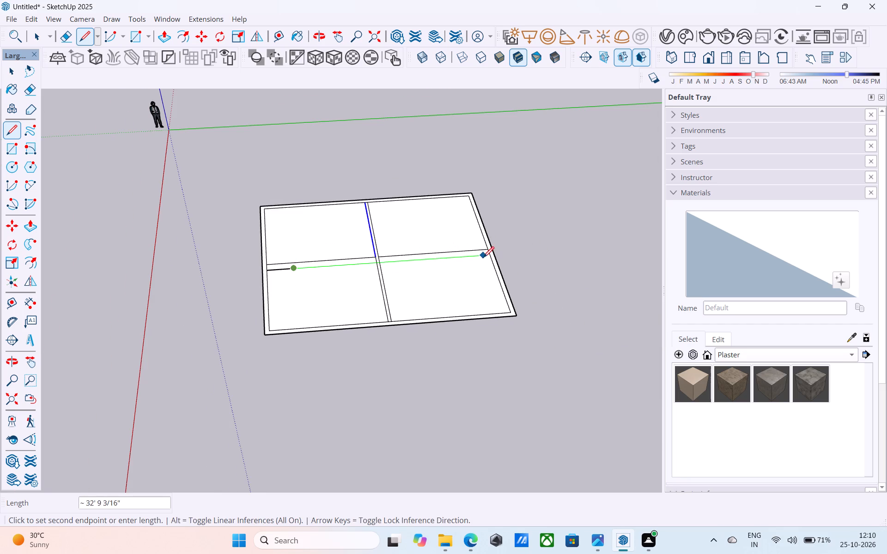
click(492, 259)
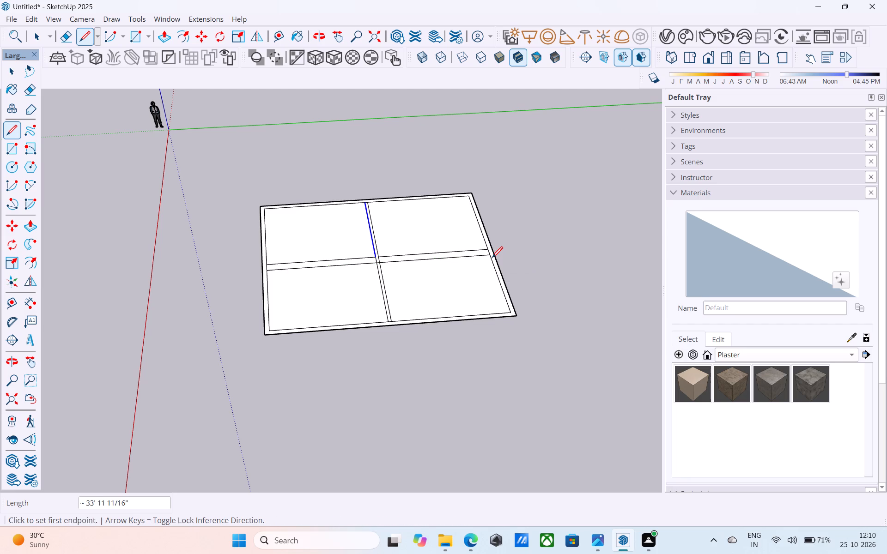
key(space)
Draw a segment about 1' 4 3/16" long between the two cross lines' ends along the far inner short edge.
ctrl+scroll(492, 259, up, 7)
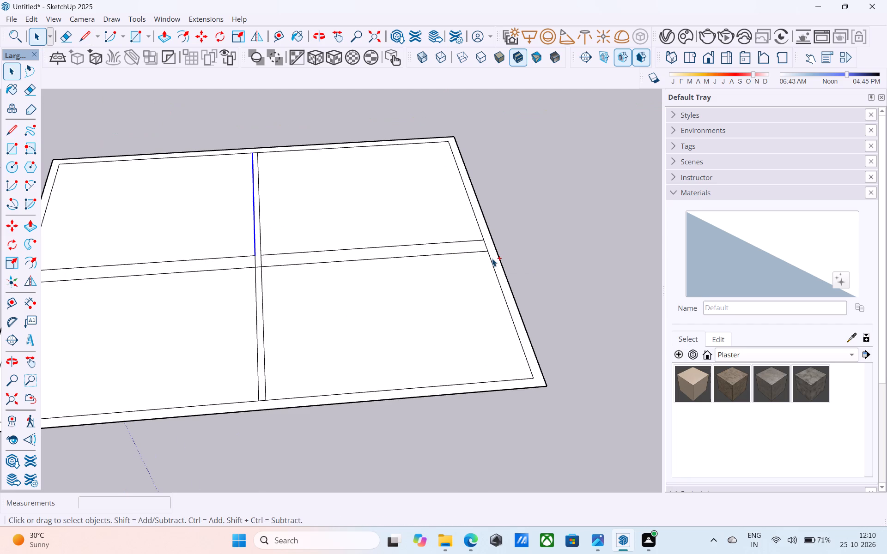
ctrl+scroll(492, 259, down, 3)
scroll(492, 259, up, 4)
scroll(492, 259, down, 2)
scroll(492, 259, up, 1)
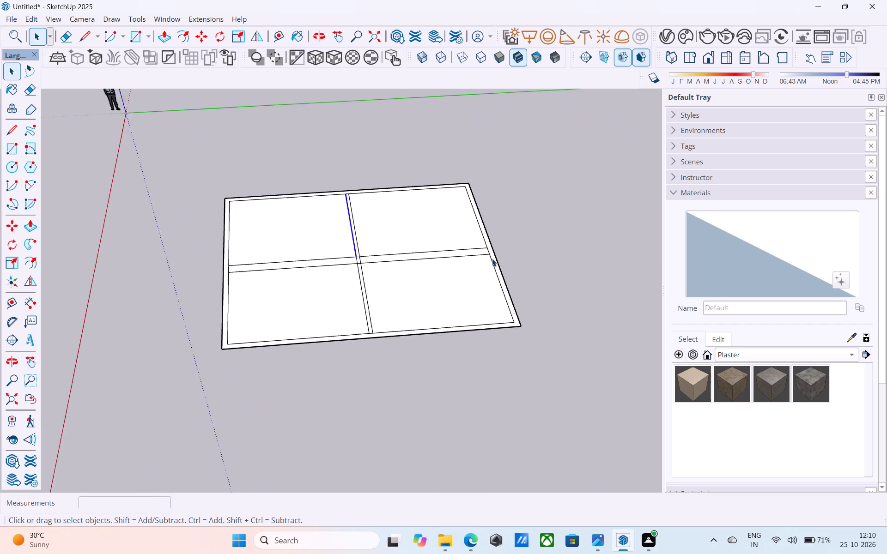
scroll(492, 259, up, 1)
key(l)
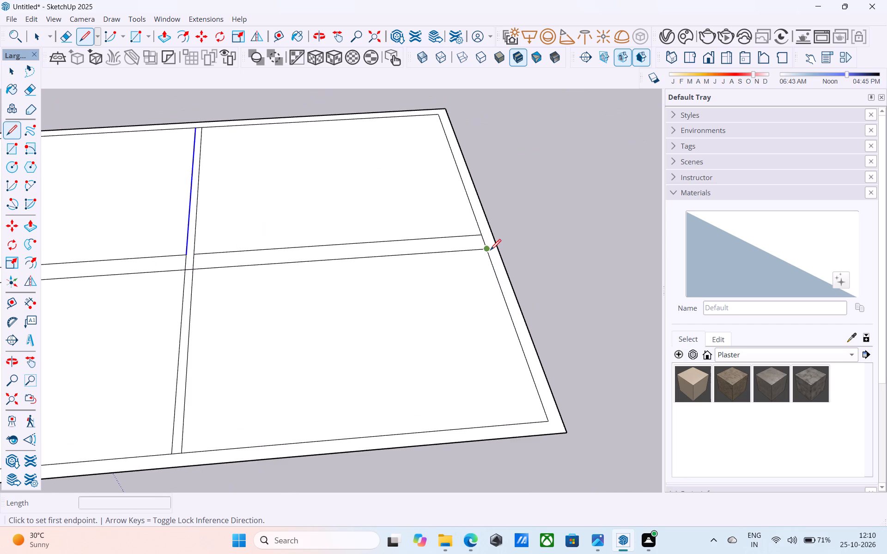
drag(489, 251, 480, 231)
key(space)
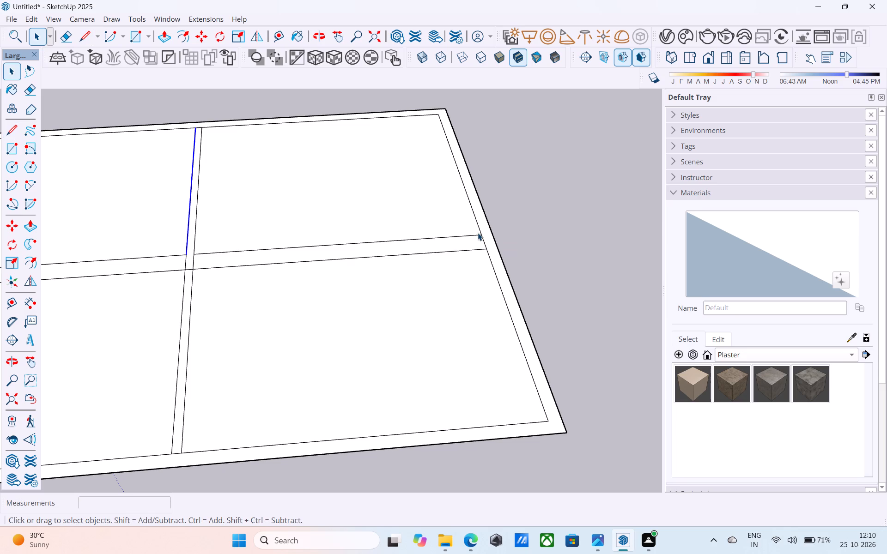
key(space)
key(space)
Save the model in the Downloads folder as I PRO 78F.
key(ctrl+s)
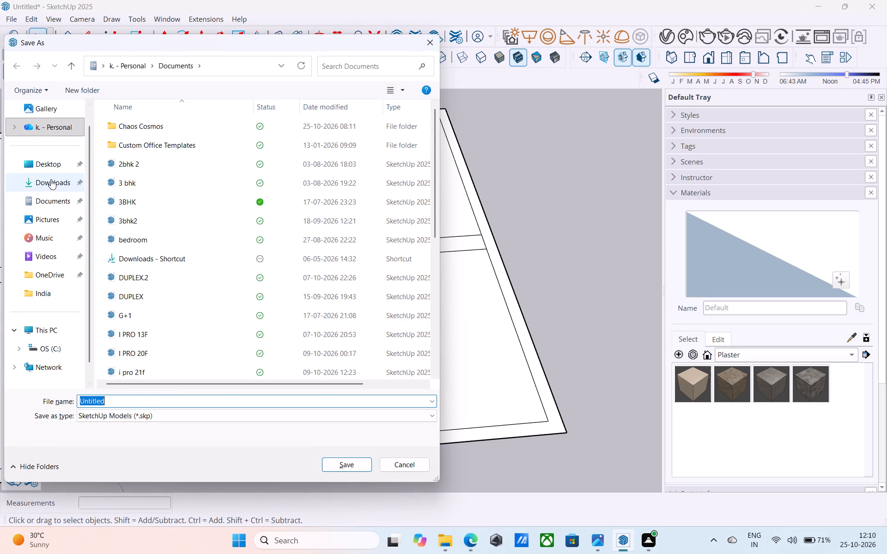
click(51, 179)
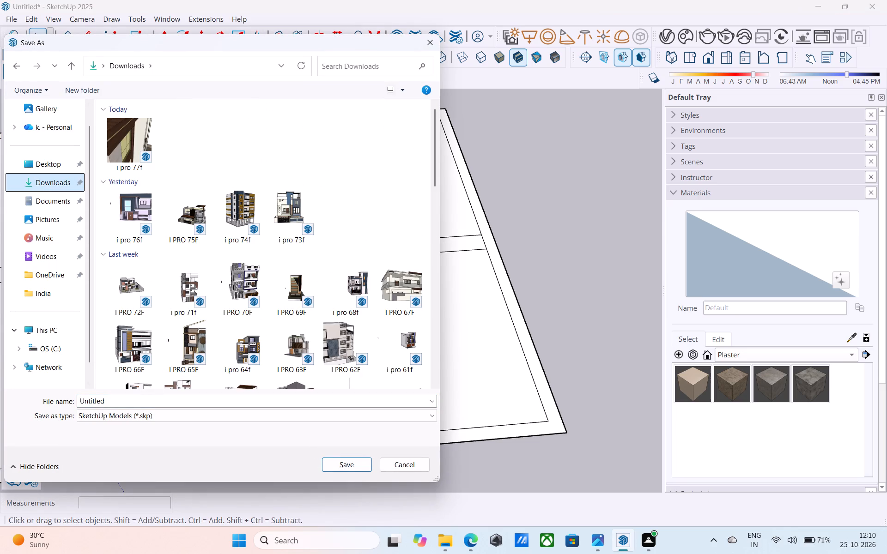
click(128, 397)
key(BackSpace)
text(I PRO)
key(space)
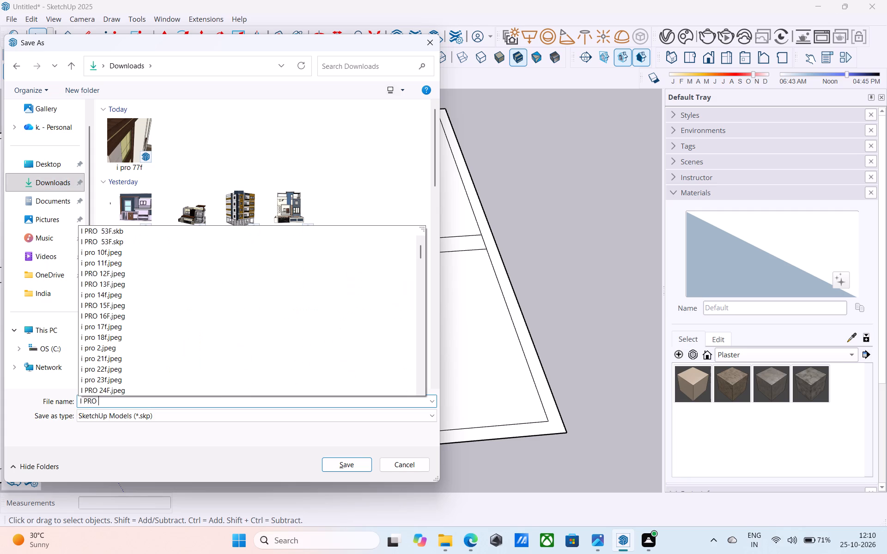
text(78F)
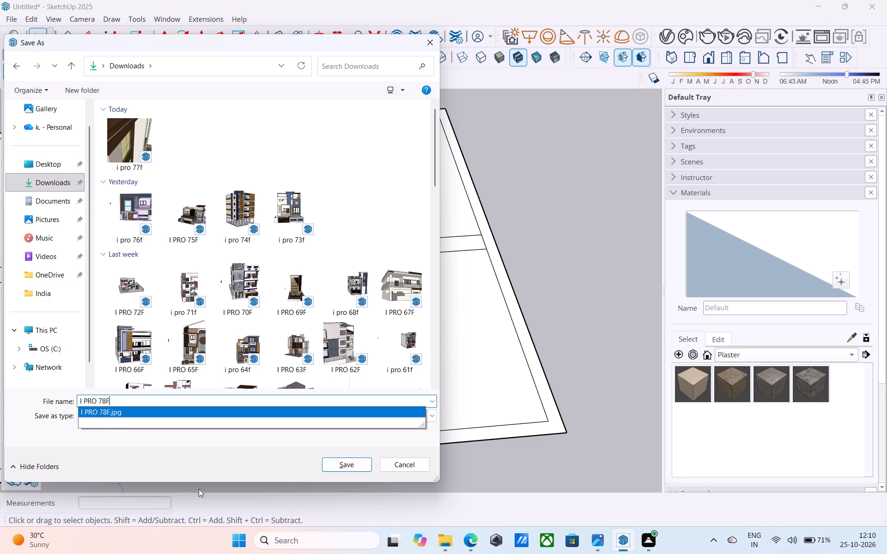
click(352, 463)
Erase all the partition and cross lines inside the inner rectangle, keeping only the outer wall outlines.
ctrl+scroll(358, 362, down, 2)
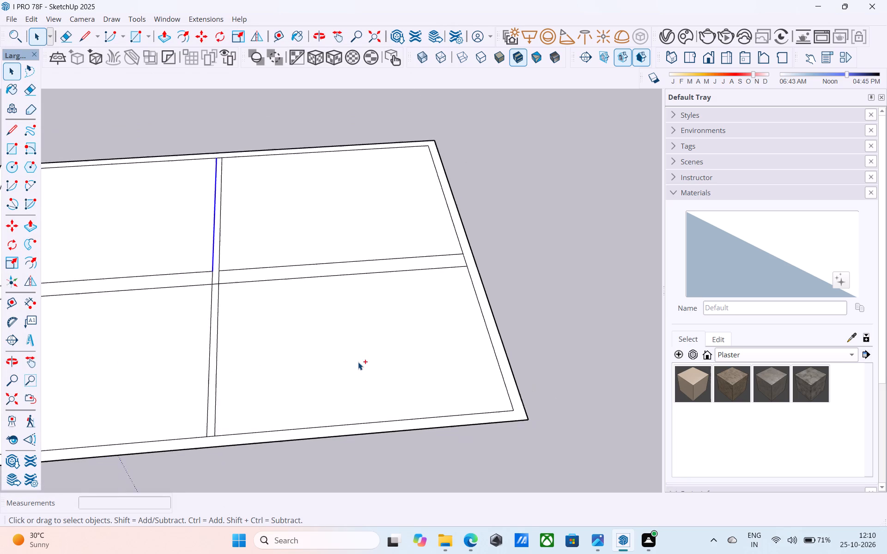
ctrl+scroll(358, 362, down, 6)
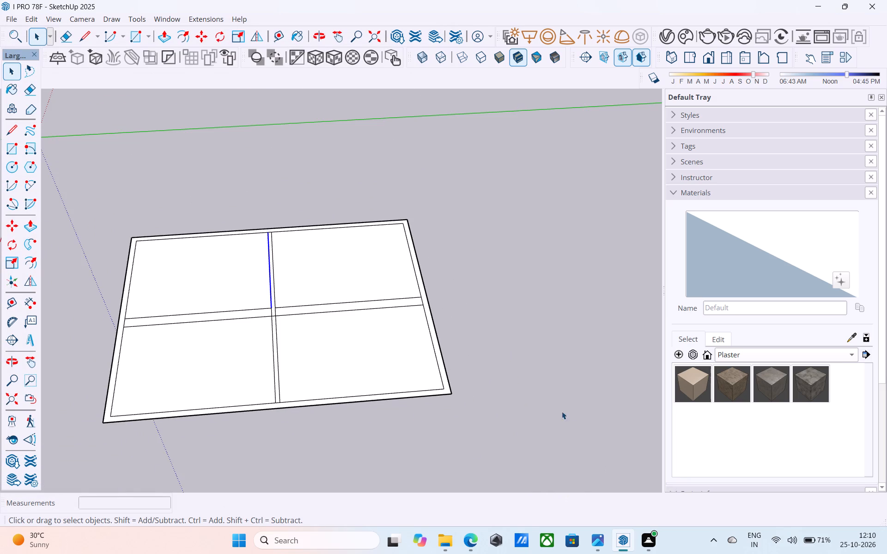
scroll(294, 313, right, 1)
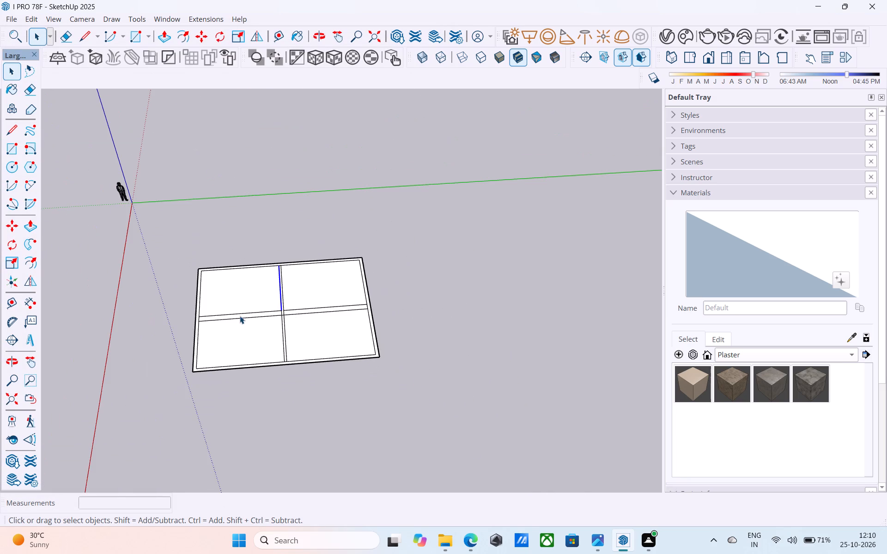
key(e)
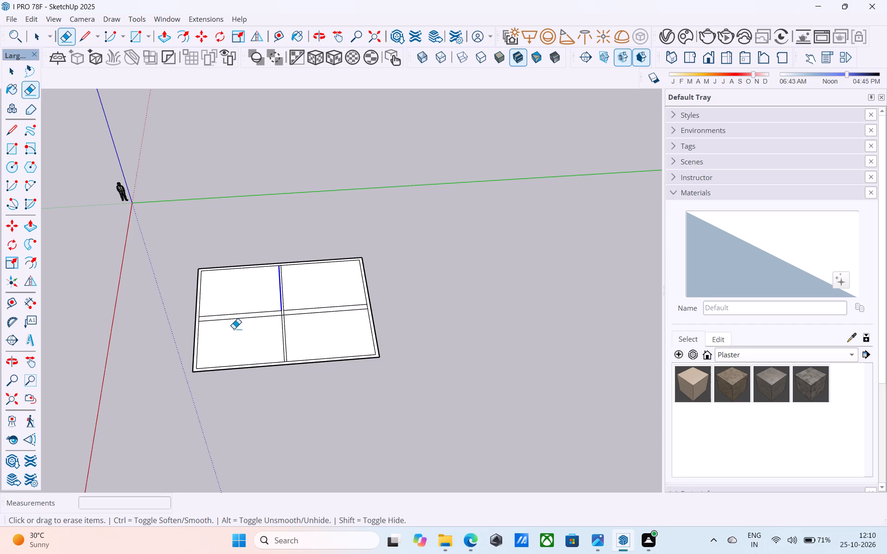
click(239, 300)
drag(239, 300, 290, 306)
drag(290, 306, 272, 317)
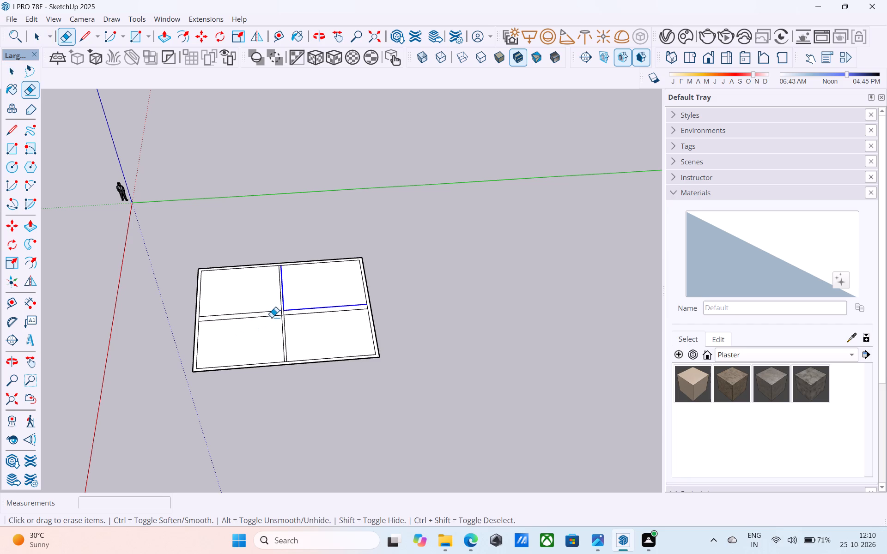
drag(272, 317, 214, 325)
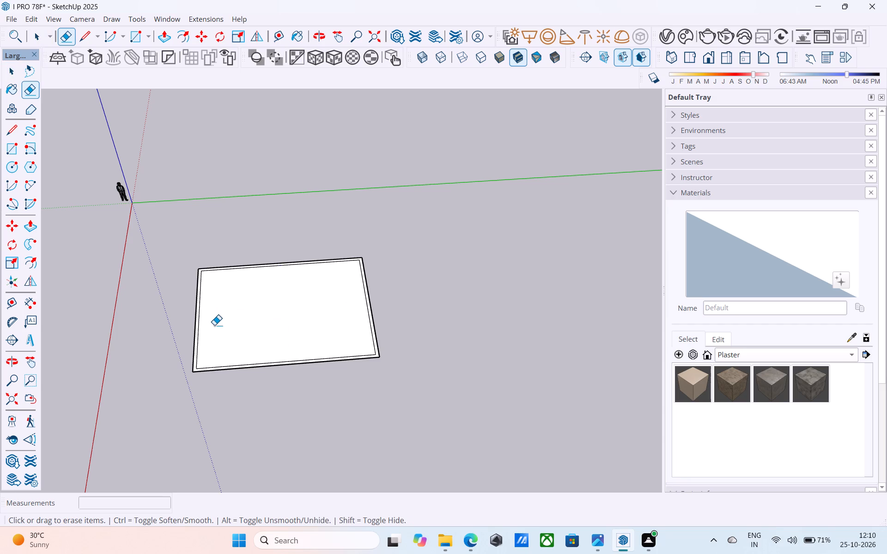
key(space)
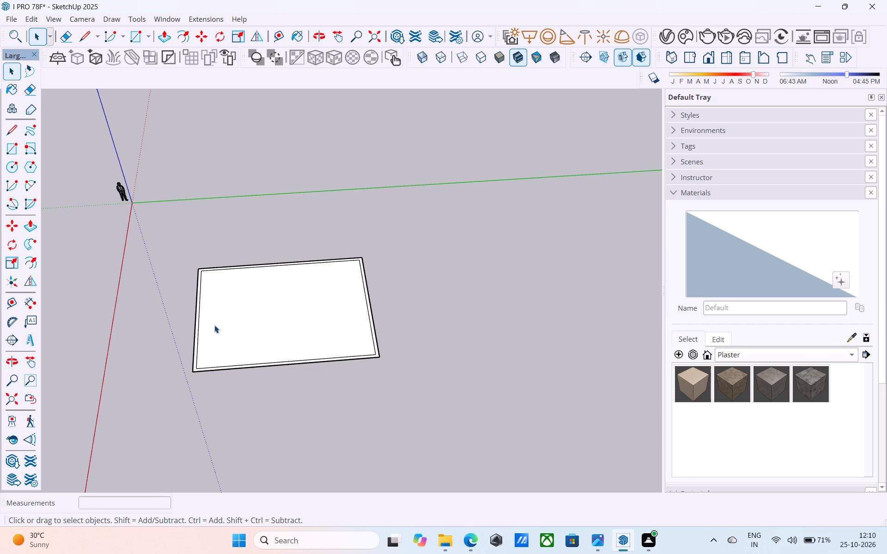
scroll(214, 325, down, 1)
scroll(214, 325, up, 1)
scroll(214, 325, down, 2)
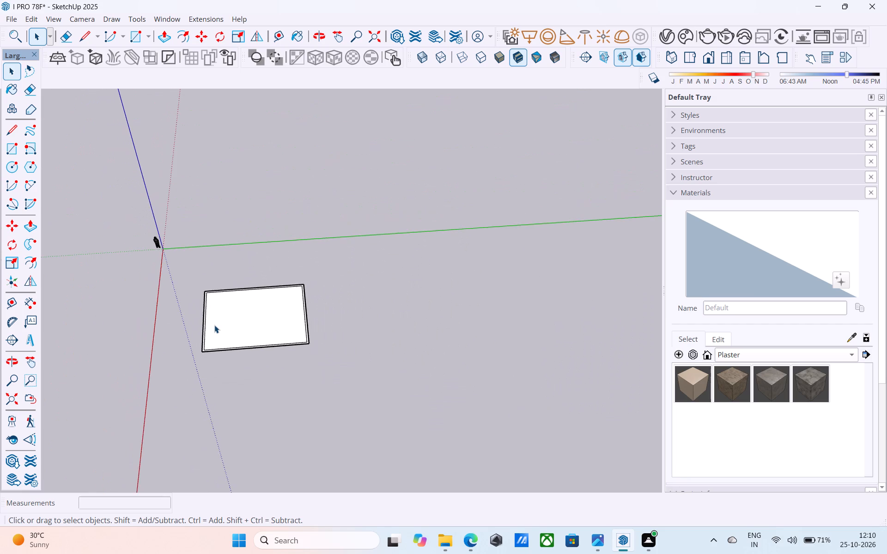
Draw a 38' 6" centre line lengthwise between the midpoints of the two inner short edges.
scroll(214, 325, down, 3)
scroll(214, 325, up, 1)
scroll(214, 325, down, 2)
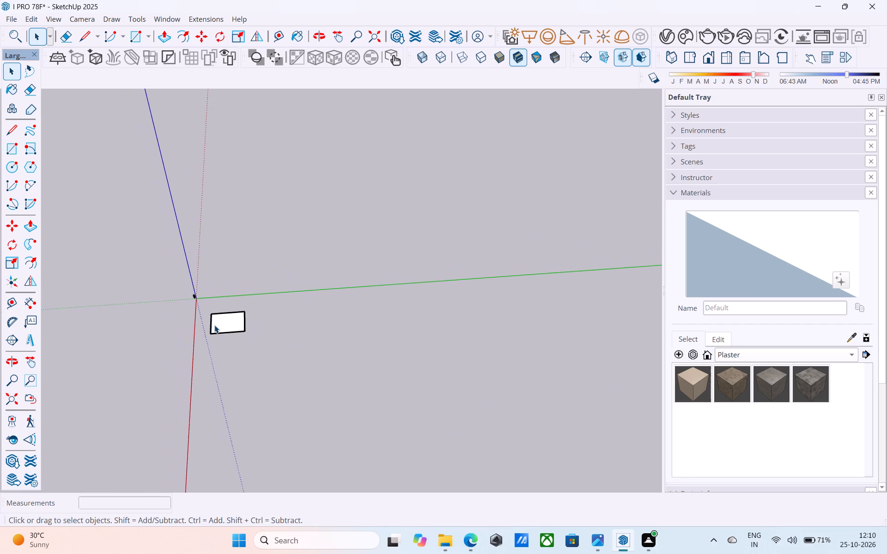
ctrl+scroll(214, 325, up, 9)
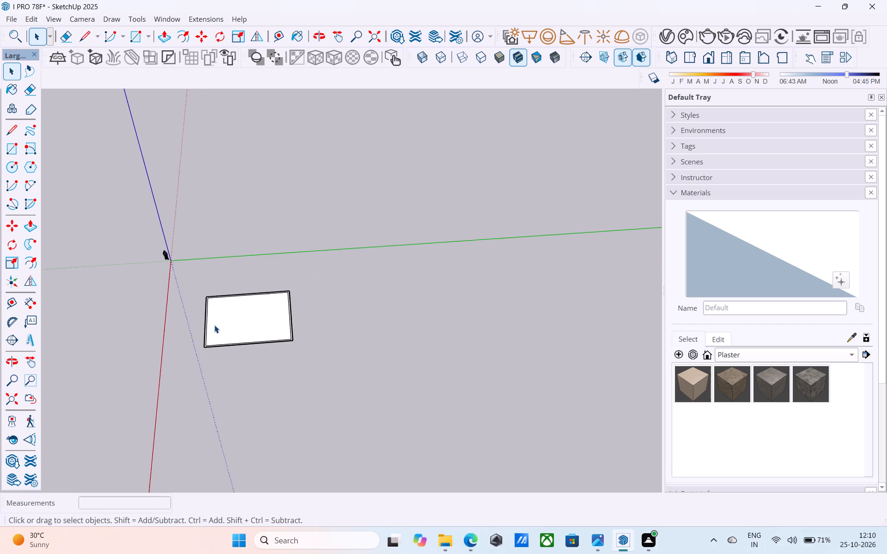
ctrl+scroll(214, 325, up, 14)
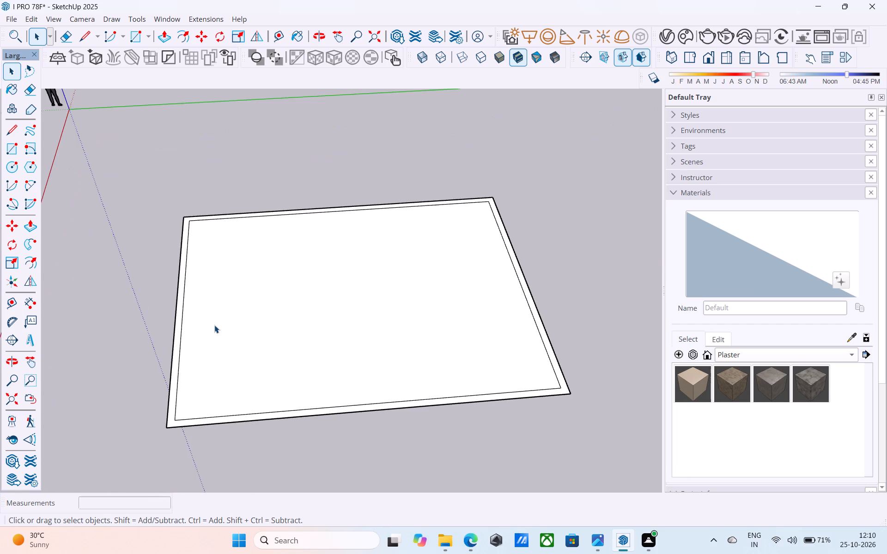
ctrl+scroll(214, 325, up, 3)
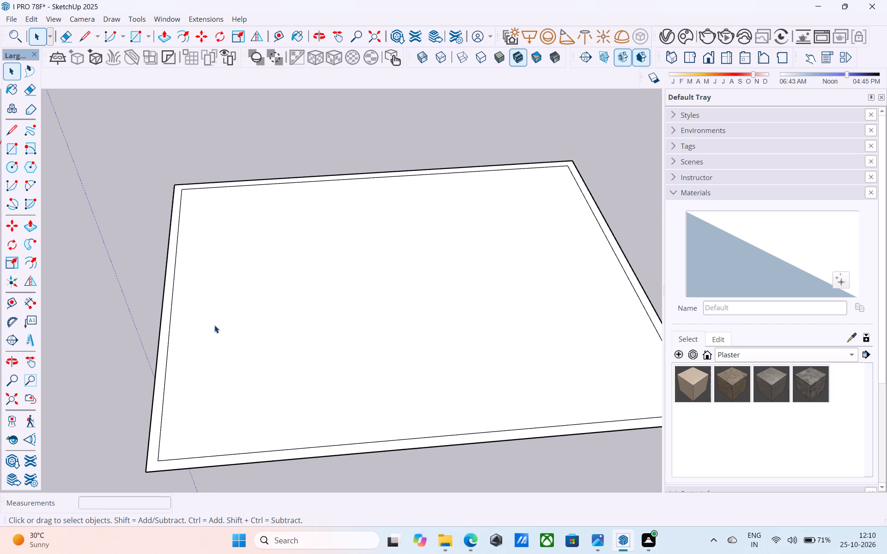
key(l)
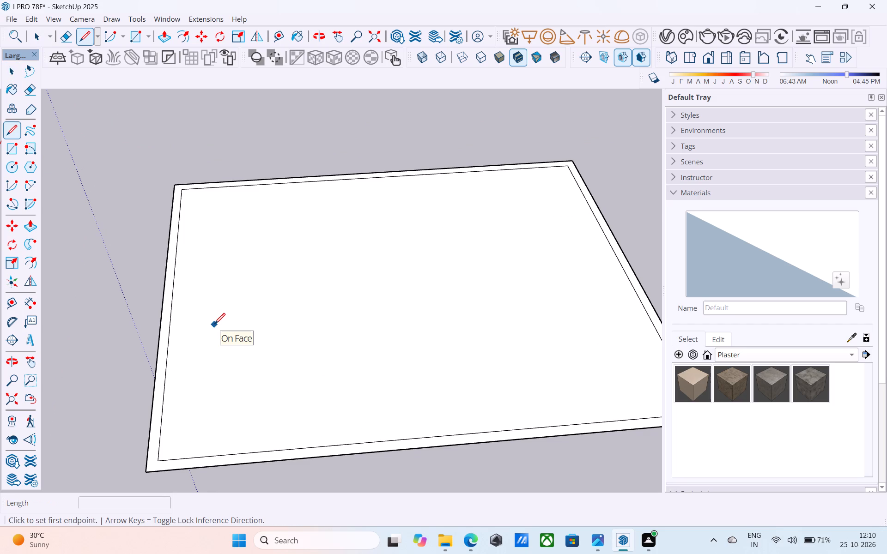
click(174, 303)
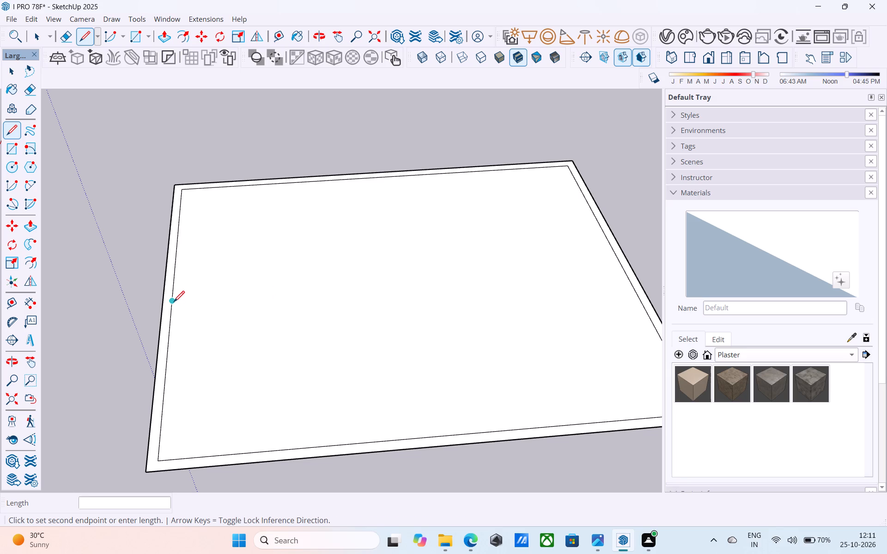
click(621, 271)
key(space)
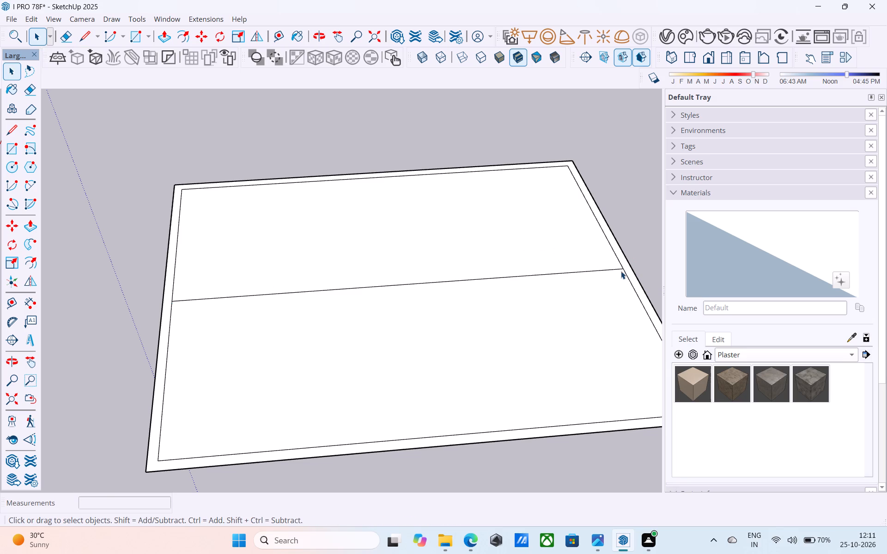
Draw a 6" segment along the inner short edge, starting from the end of the centre line.
ctrl+scroll(621, 271, down, 4)
ctrl+scroll(245, 205, down, 6)
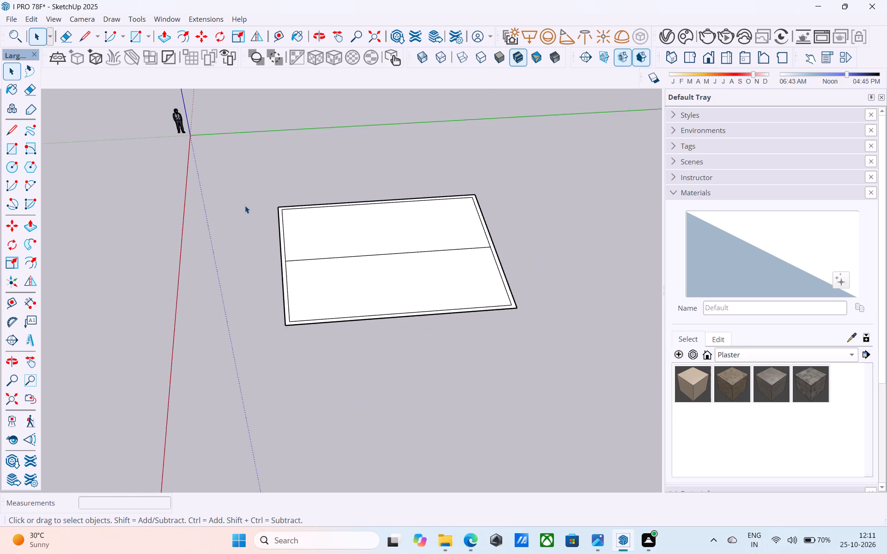
key(o)
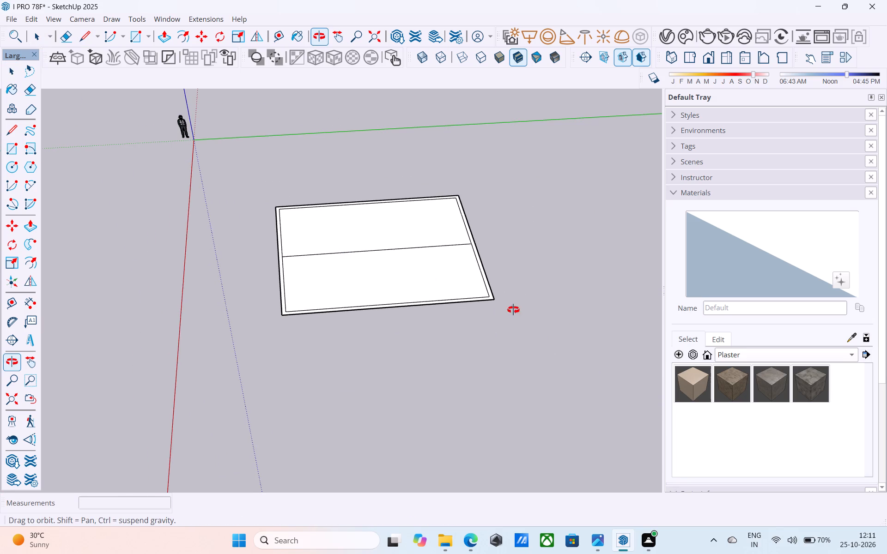
drag(513, 310, 200, 349)
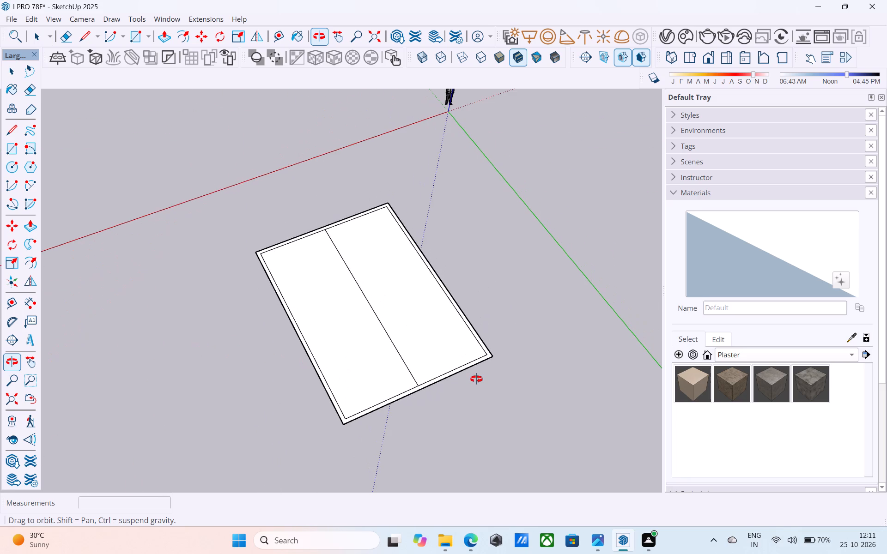
drag(476, 379, 382, 402)
key(space)
text(L)
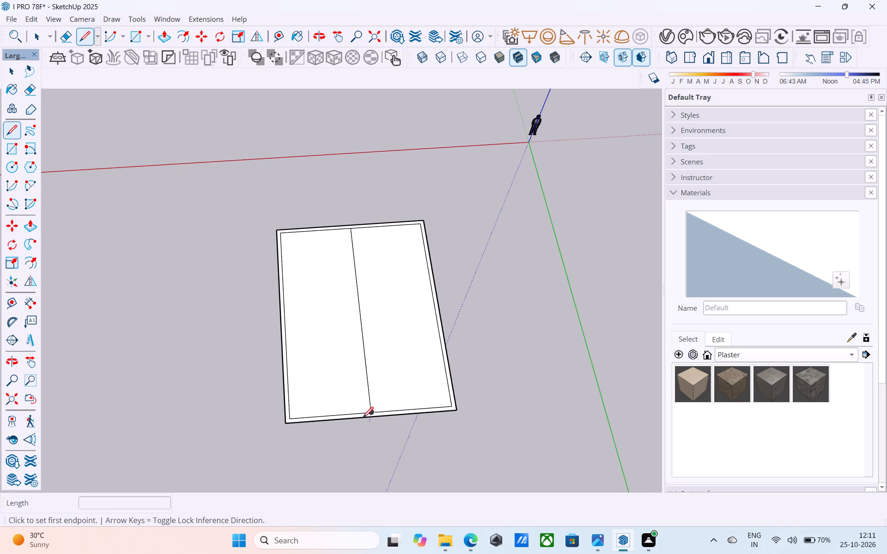
ctrl+scroll(369, 406, up, 8)
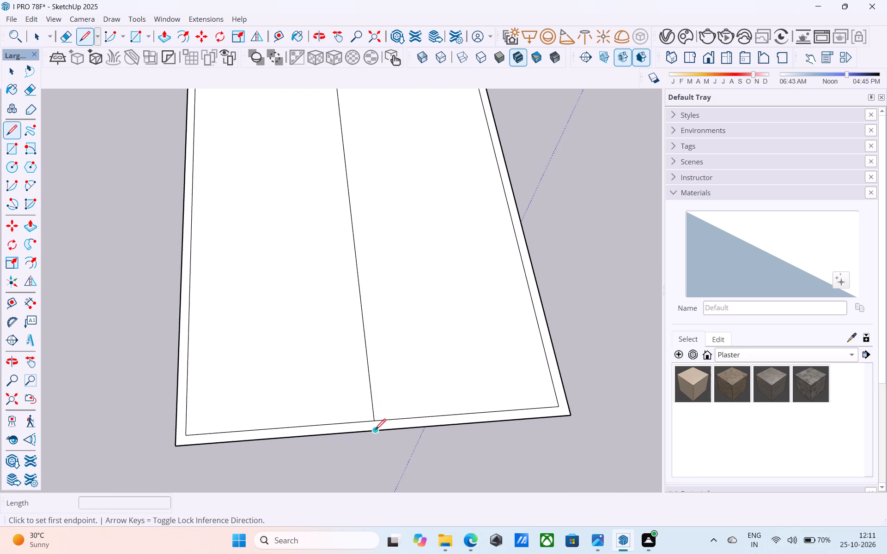
drag(374, 422, 363, 420)
text(6")
key(Return)
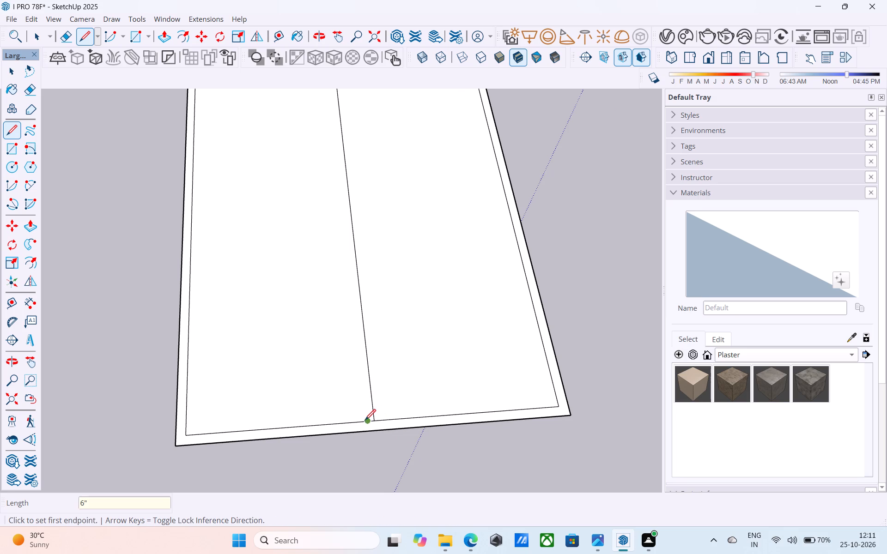
Draw a parallel 38' 6" partition line from the 6" segment's end to the opposite inner short edge.
click(371, 422)
ctrl+scroll(364, 201, down, 4)
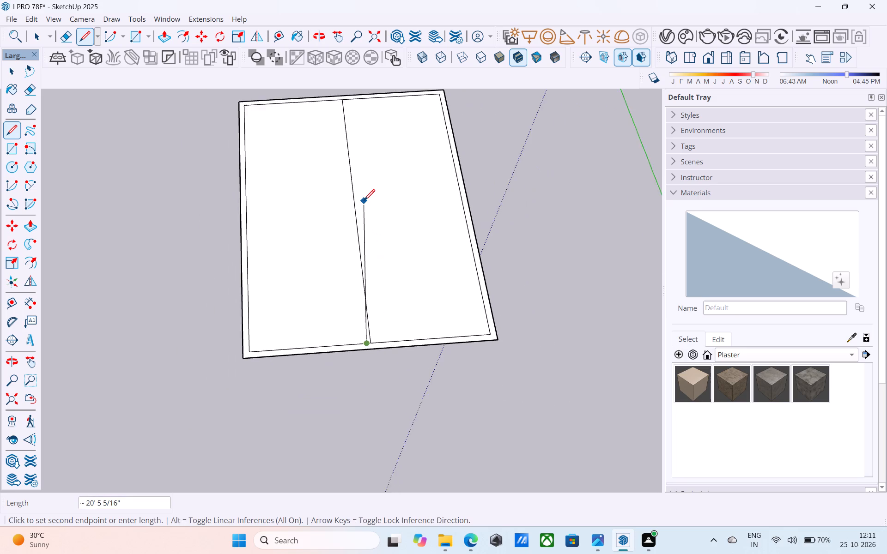
ctrl+scroll(364, 201, down, 2)
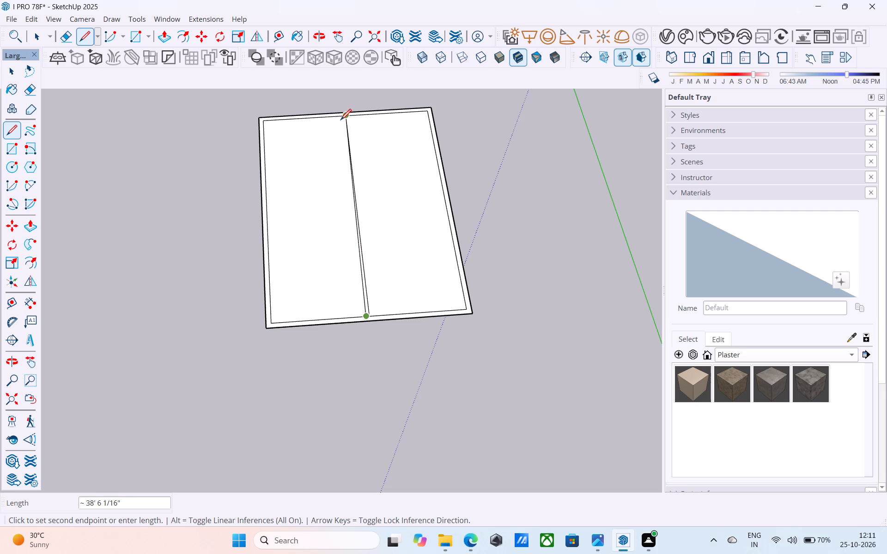
ctrl+scroll(341, 120, up, 7)
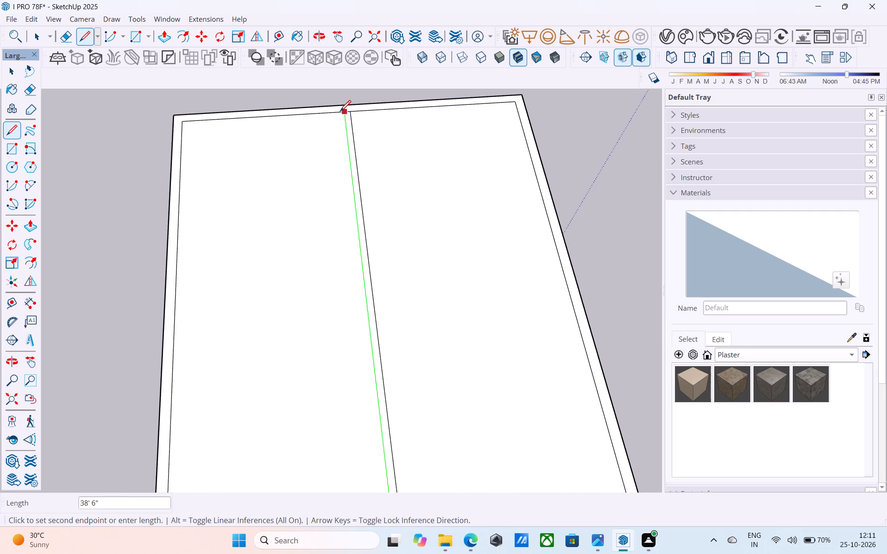
click(339, 109)
key(space)
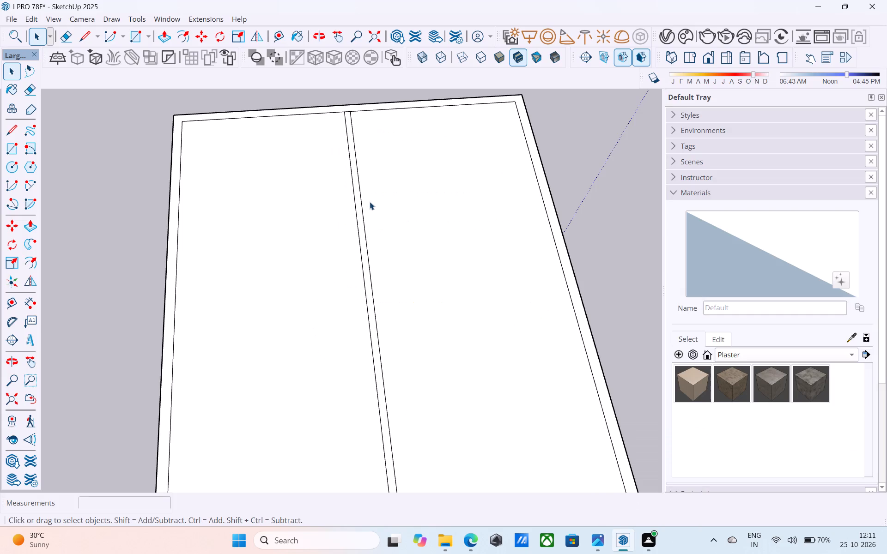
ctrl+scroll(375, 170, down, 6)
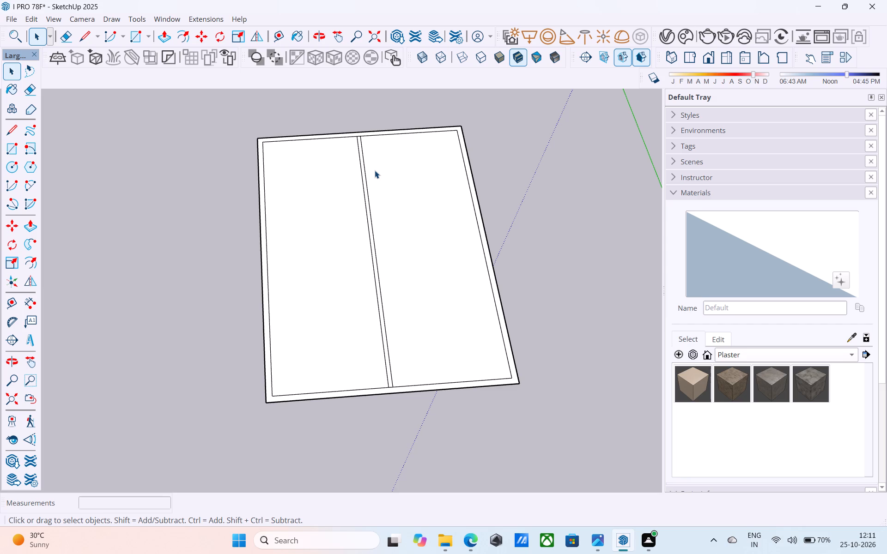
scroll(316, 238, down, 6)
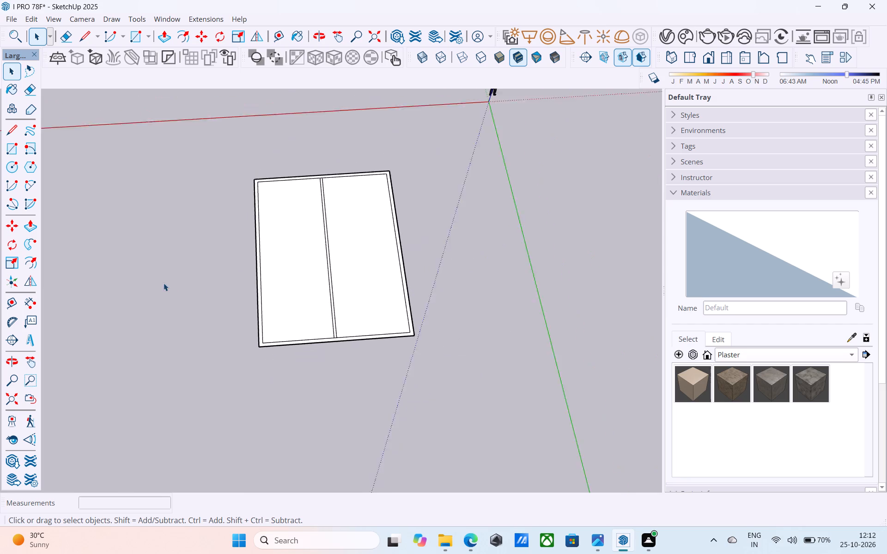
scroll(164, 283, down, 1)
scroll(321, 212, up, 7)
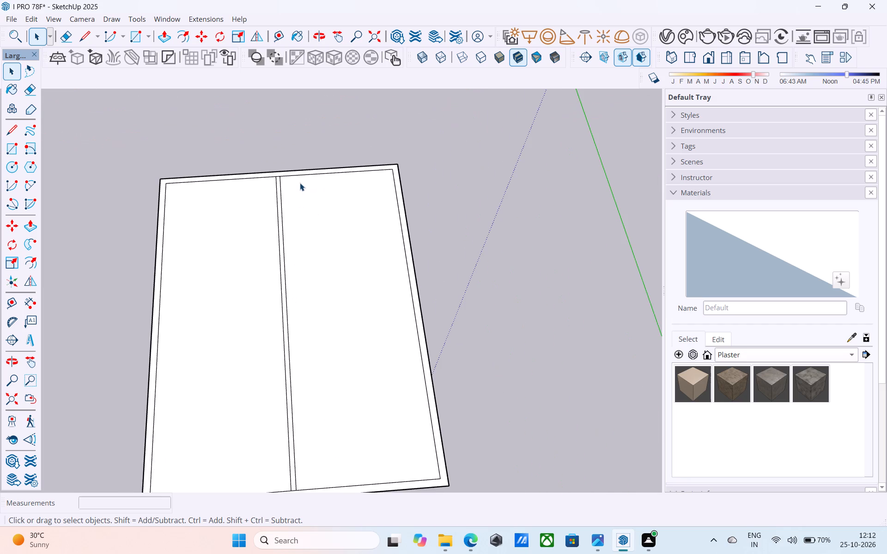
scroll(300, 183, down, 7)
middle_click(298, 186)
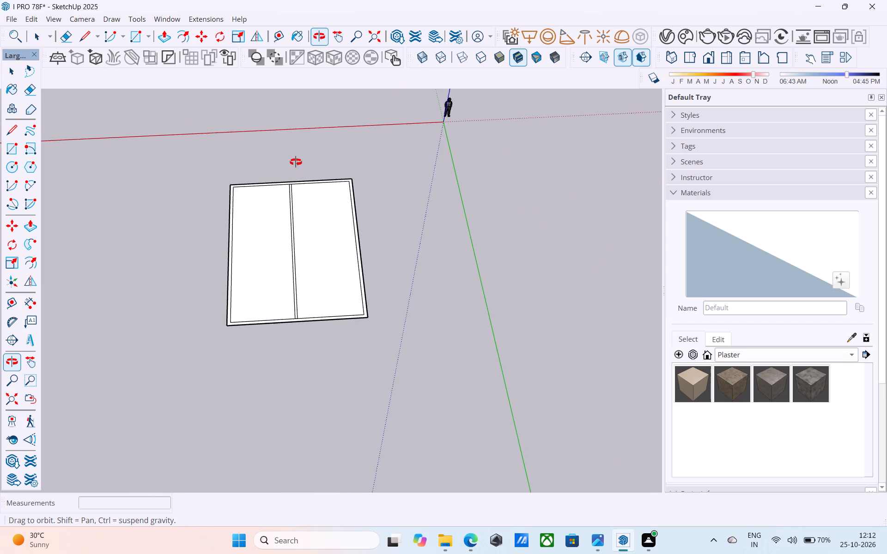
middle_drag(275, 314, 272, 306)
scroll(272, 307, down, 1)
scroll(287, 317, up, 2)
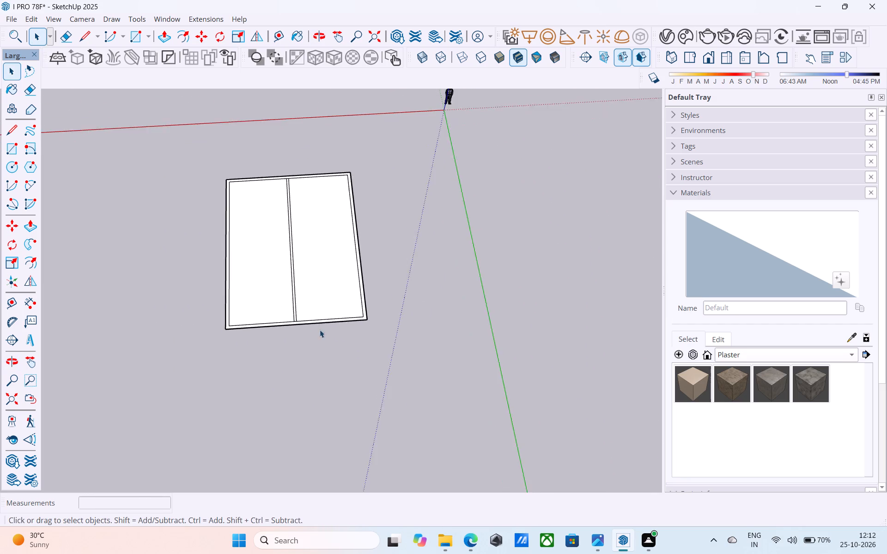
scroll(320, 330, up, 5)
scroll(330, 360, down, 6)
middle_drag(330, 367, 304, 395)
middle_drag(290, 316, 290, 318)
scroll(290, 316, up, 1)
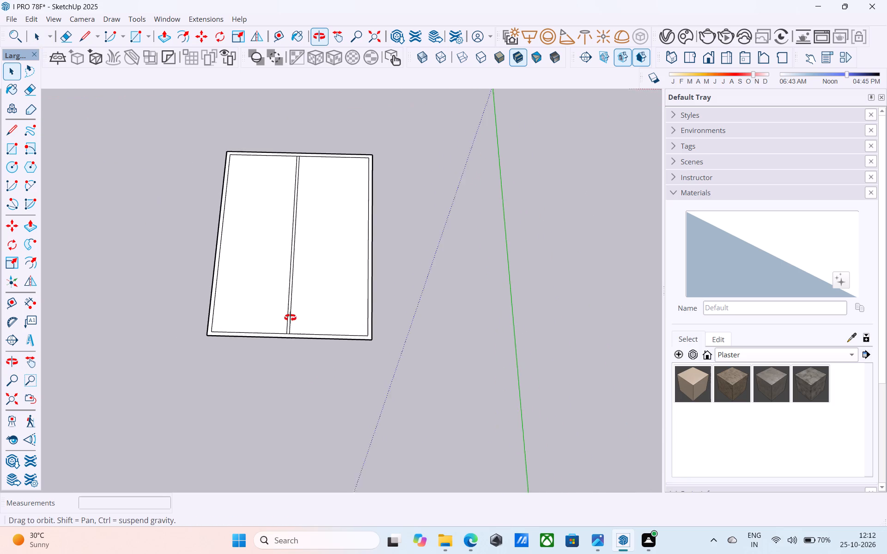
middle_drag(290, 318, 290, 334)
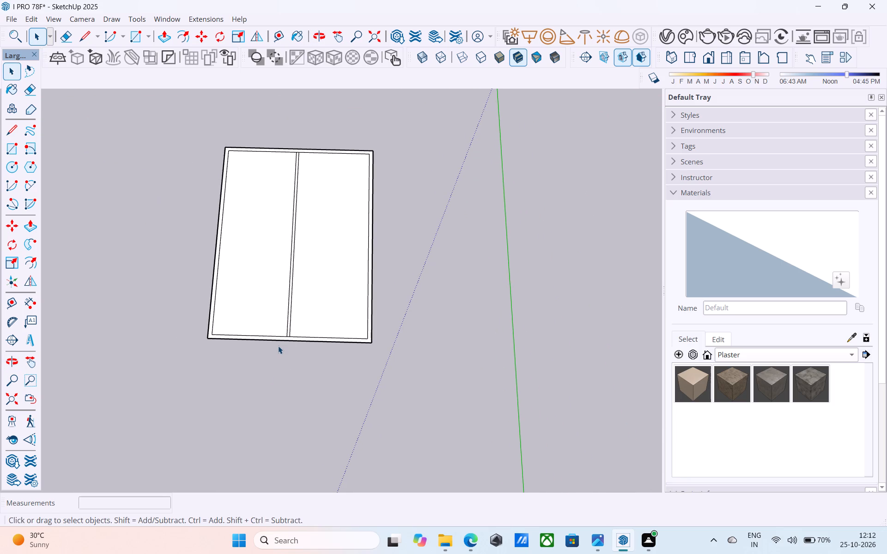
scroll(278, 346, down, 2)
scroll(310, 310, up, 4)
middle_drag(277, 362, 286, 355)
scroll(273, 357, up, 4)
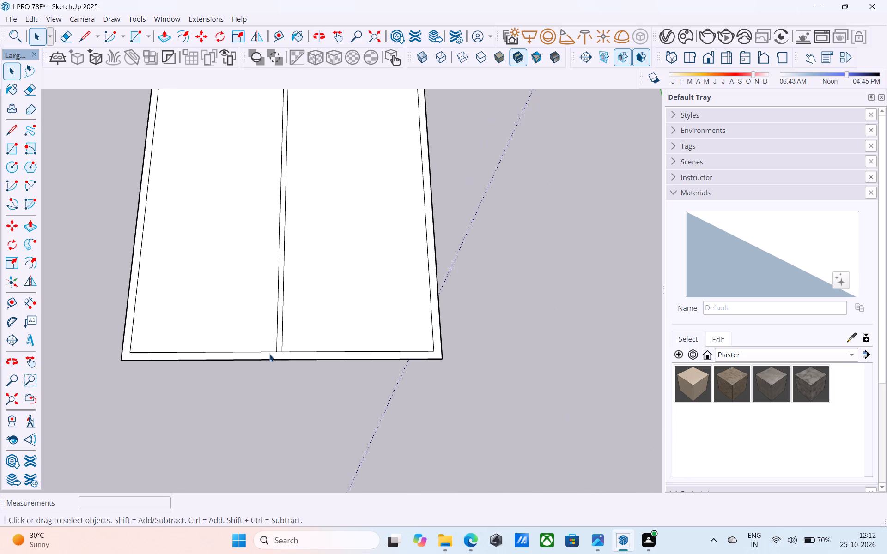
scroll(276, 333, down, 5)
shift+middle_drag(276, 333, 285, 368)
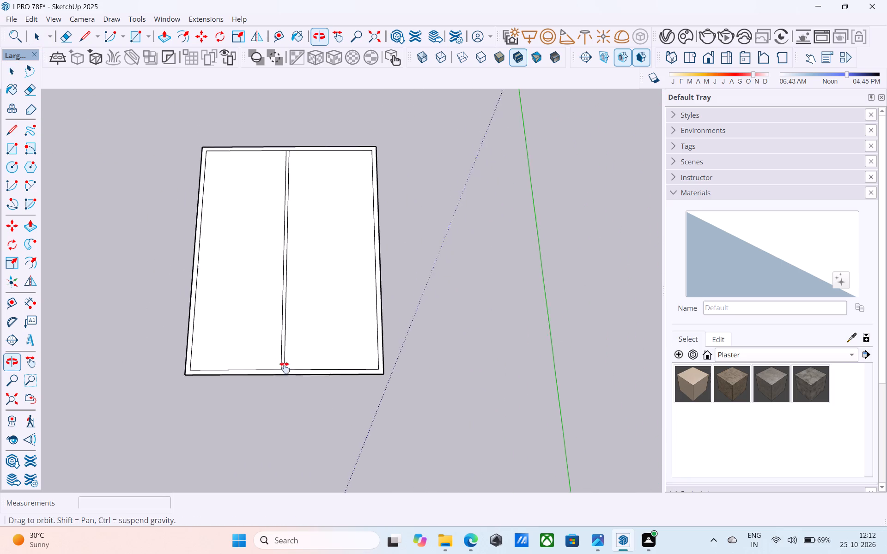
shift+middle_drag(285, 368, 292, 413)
Draw a cross line between the inner long edges' midpoints as two 14' 3" segments meeting at the centre line's midpoint.
key(l)
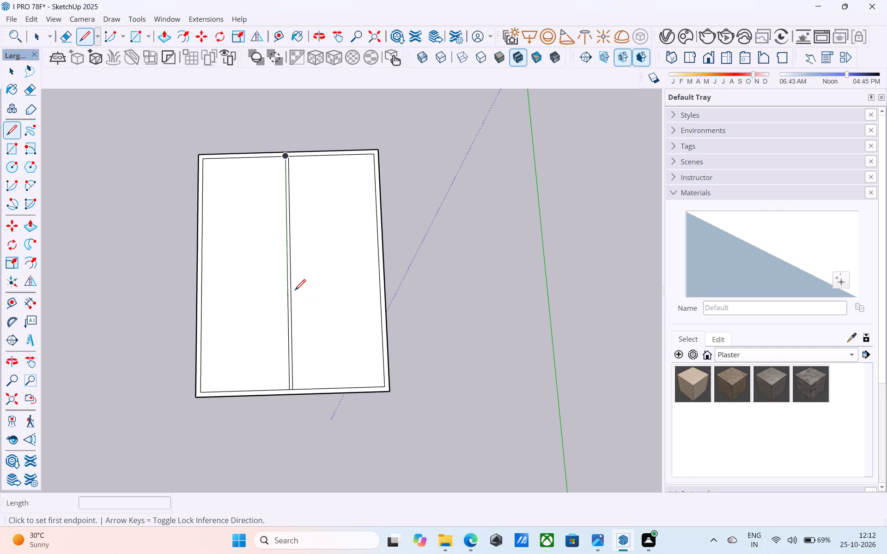
scroll(295, 291, up, 1)
shift+middle_drag(295, 291, 296, 304)
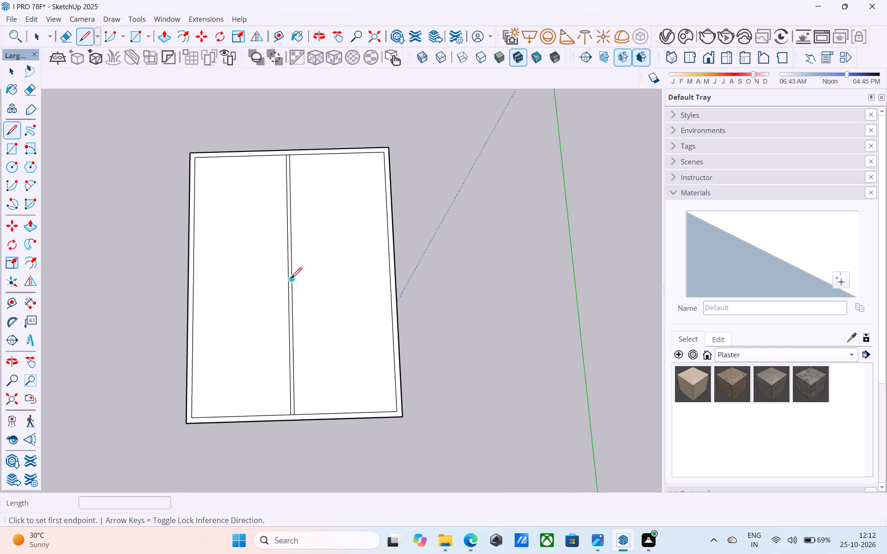
click(291, 279)
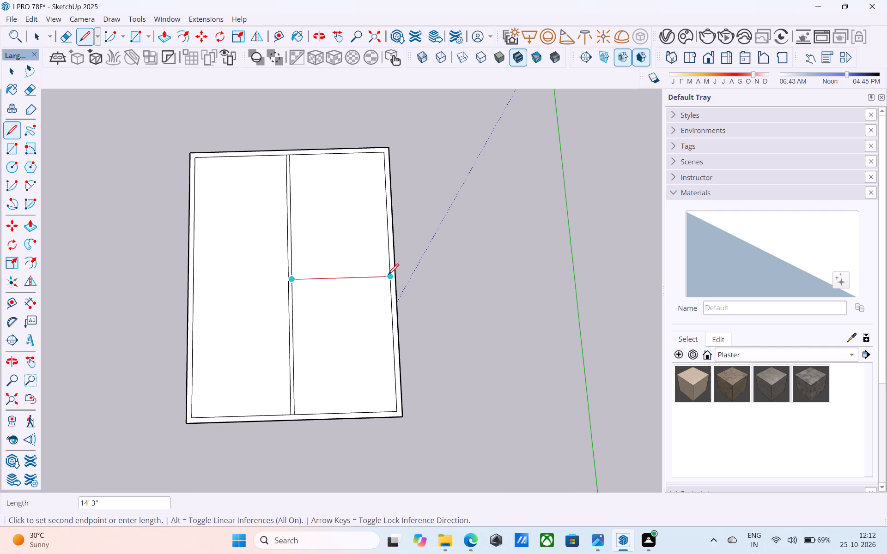
click(388, 276)
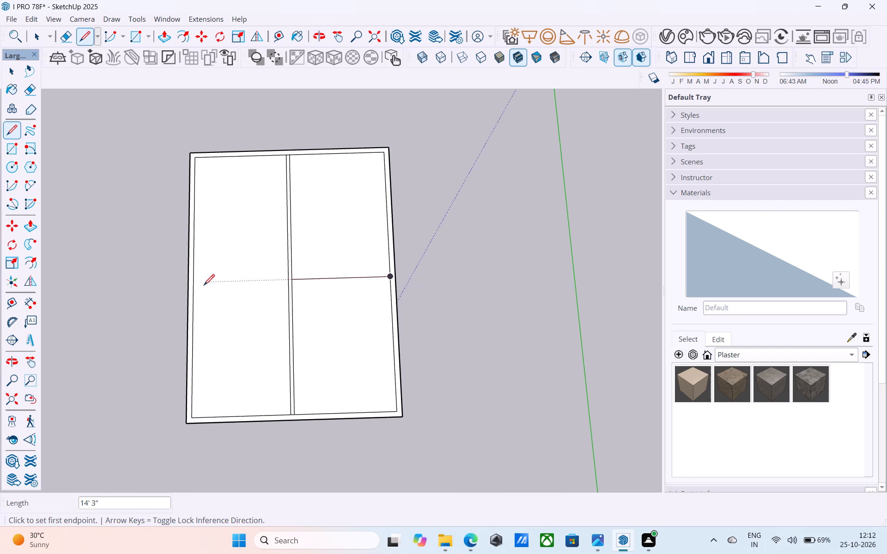
click(195, 280)
click(296, 278)
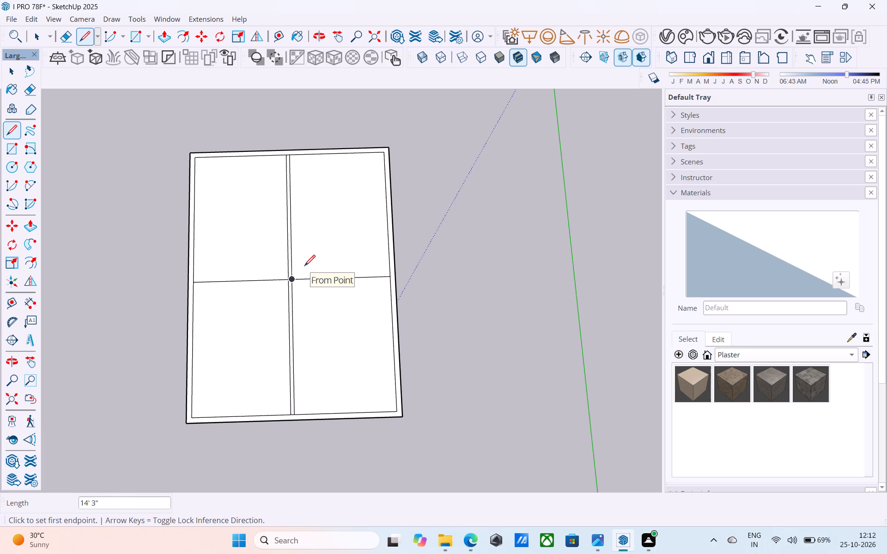
key(space)
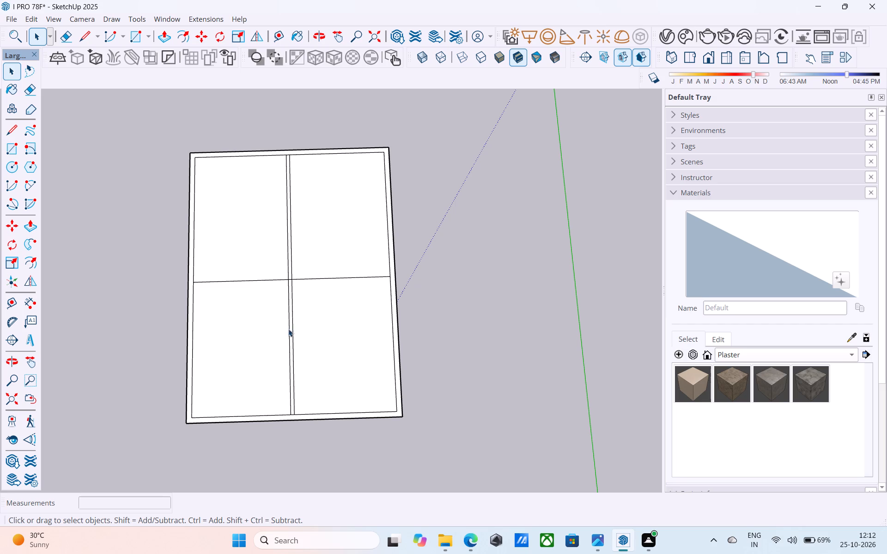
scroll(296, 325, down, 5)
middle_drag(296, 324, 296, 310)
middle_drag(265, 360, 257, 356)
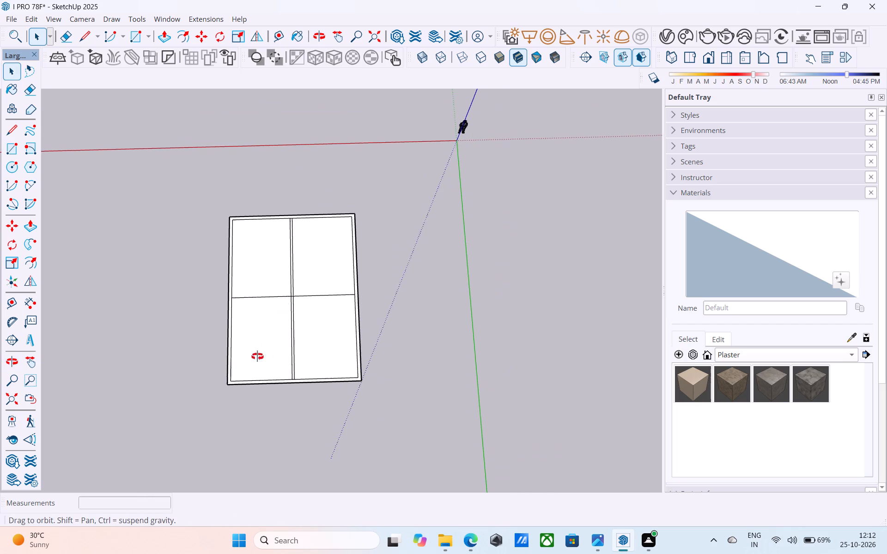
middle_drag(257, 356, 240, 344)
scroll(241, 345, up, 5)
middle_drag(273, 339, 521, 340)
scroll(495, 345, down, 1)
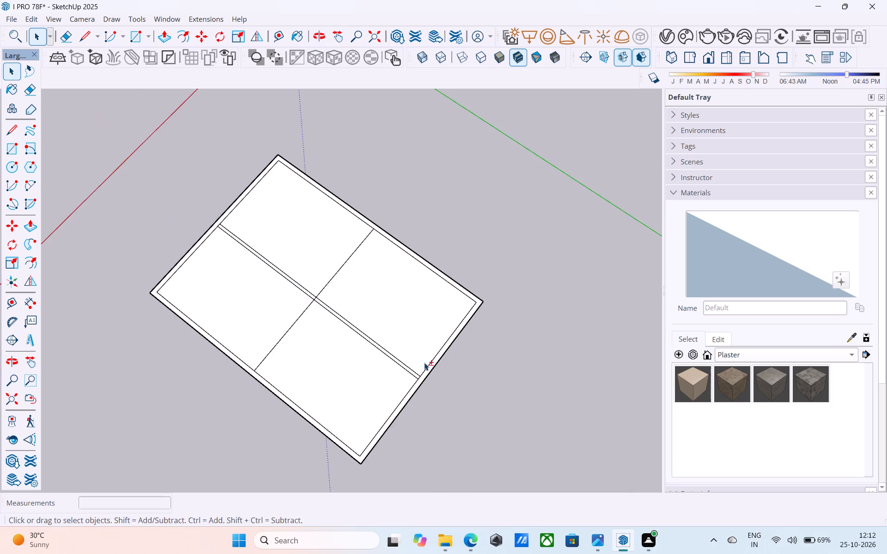
Copy the half of the cross line below the lengthwise partition a short distance along the inner long edge to form a parallel line.
shift+middle_drag(423, 362, 501, 325)
scroll(423, 288, up, 6)
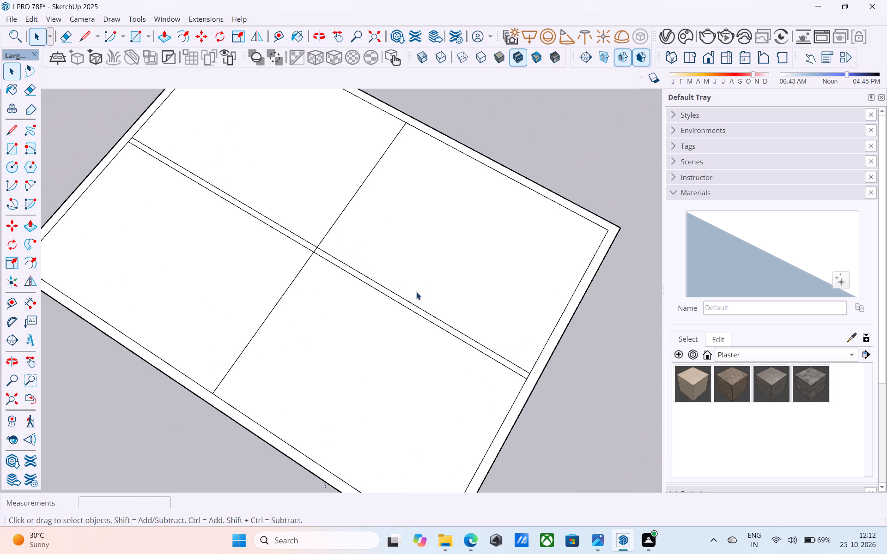
click(261, 331)
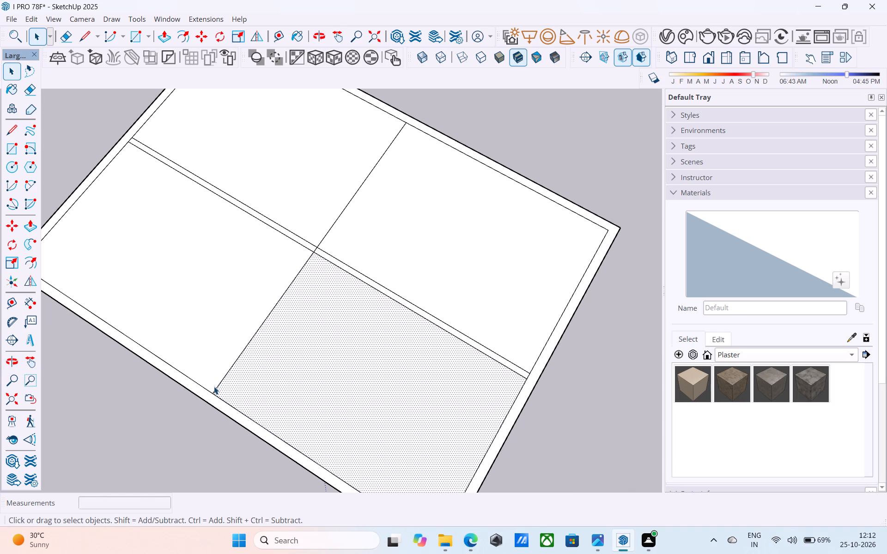
click(217, 388)
key(m)
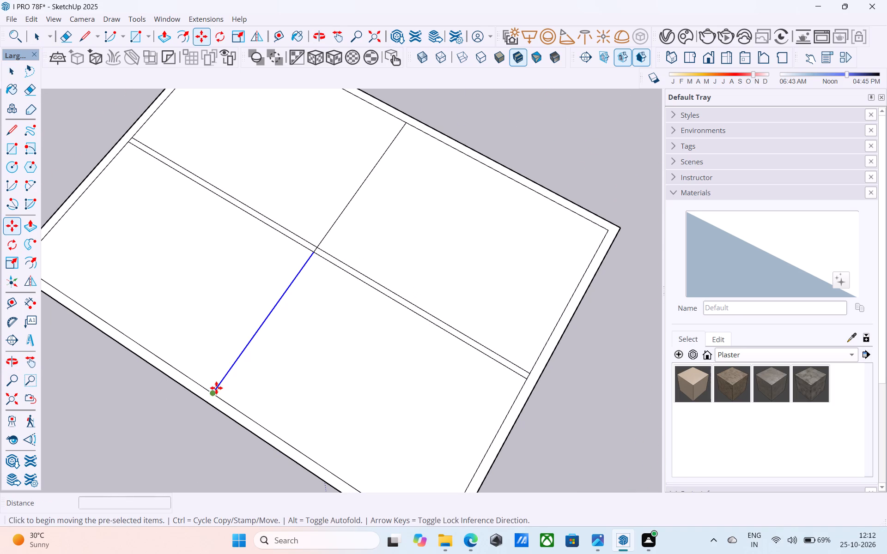
scroll(210, 398, up, 6)
click(213, 389)
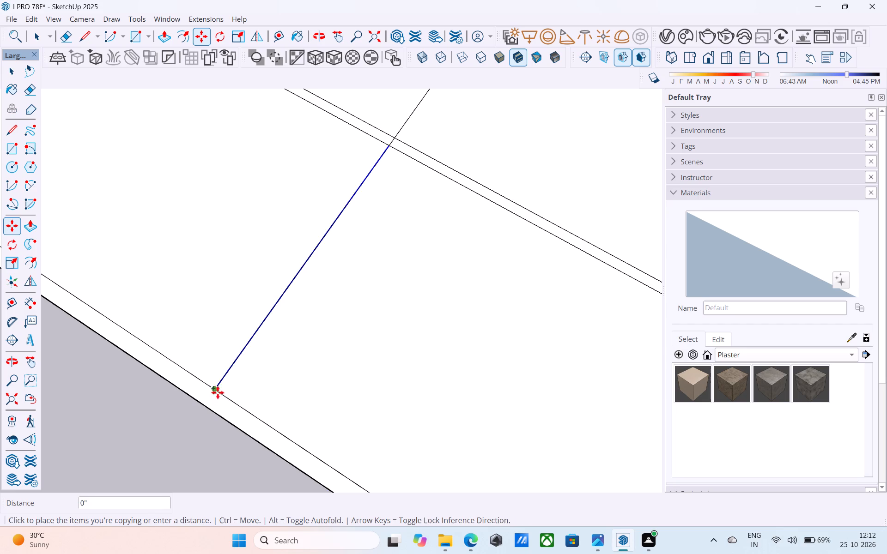
click(228, 398)
scroll(228, 398, down, 10)
shift+middle_drag(242, 397, 240, 405)
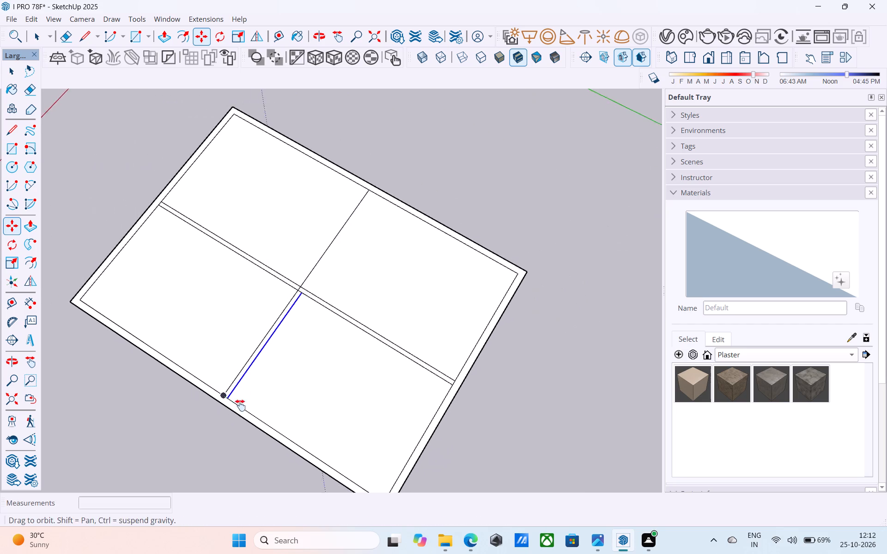
shift+middle_drag(240, 405, 203, 430)
Draw a 14' 9" line from the copied line's end across the lengthwise partition to the opposite inner long edge.
key(l)
scroll(276, 339, up, 8)
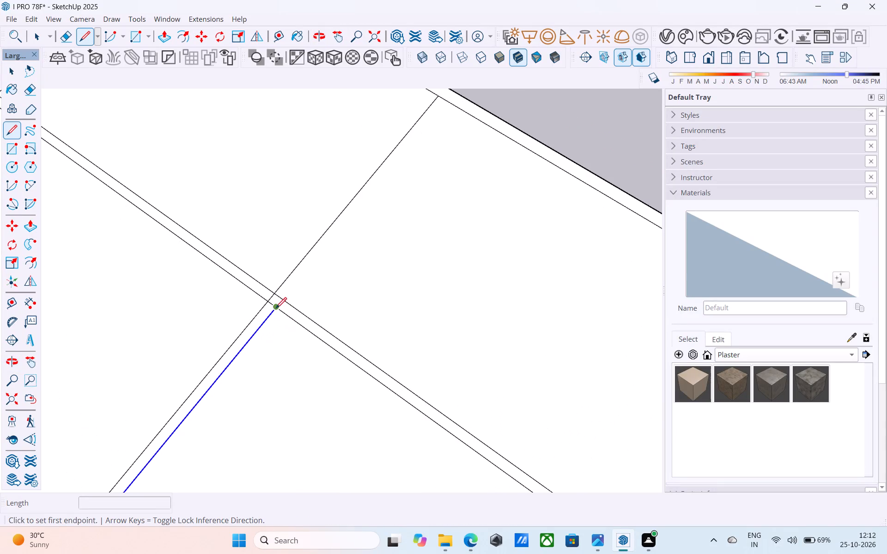
click(275, 308)
scroll(316, 283, down, 5)
middle_drag(316, 283, 315, 371)
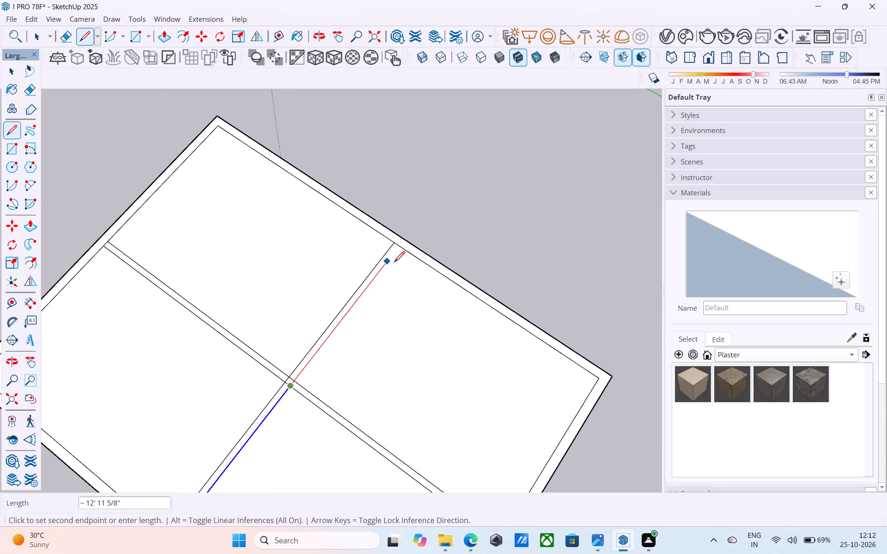
click(402, 249)
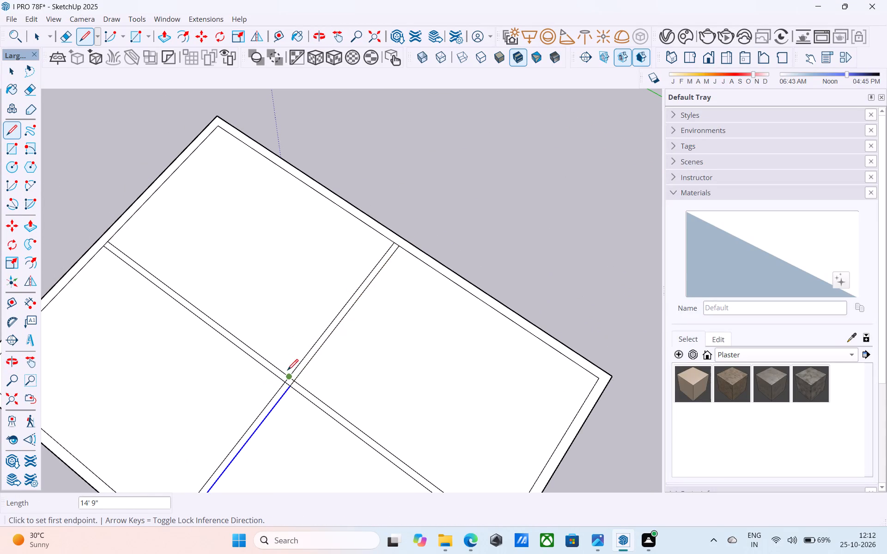
Erase the four short edges where the two partitions cross so they join in an open intersection.
scroll(287, 371, up, 7)
key(e)
click(289, 387)
click(287, 397)
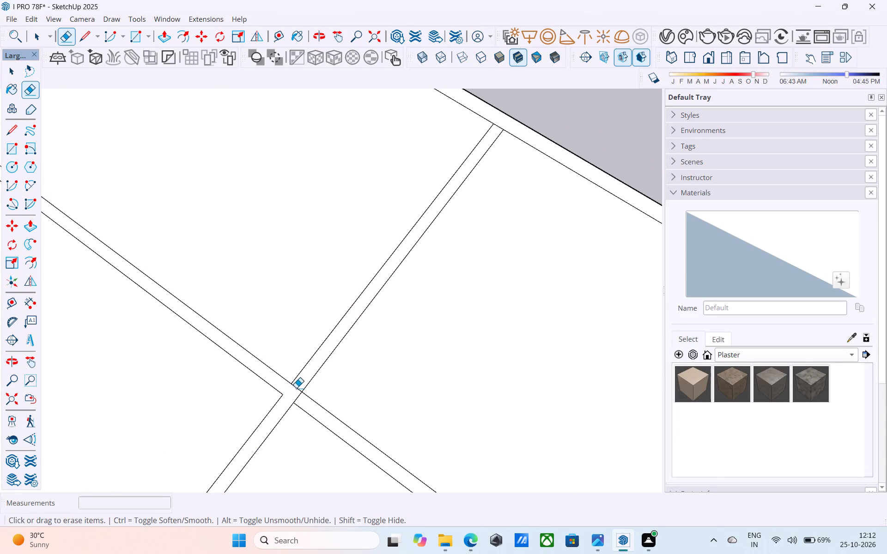
drag(298, 388, 298, 392)
click(302, 400)
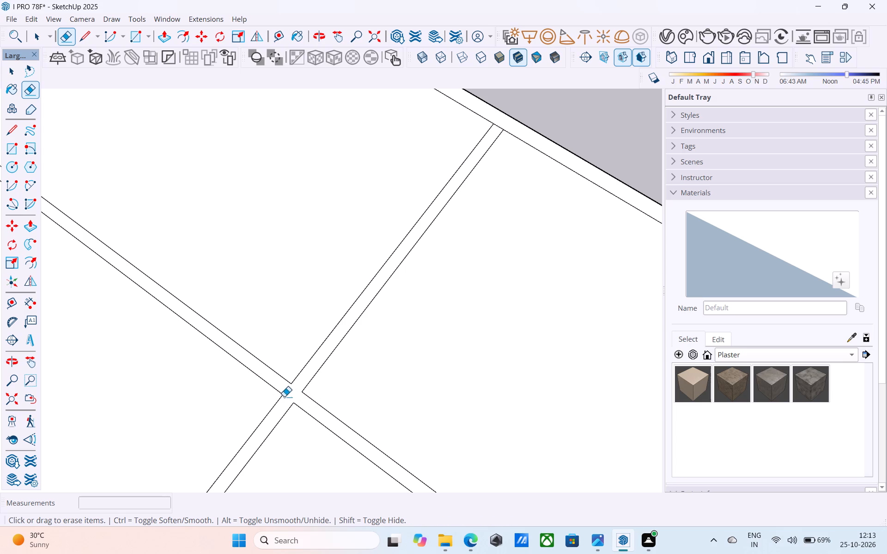
Examine the partition layout of the whole plan from several angles.
scroll(304, 389, down, 11)
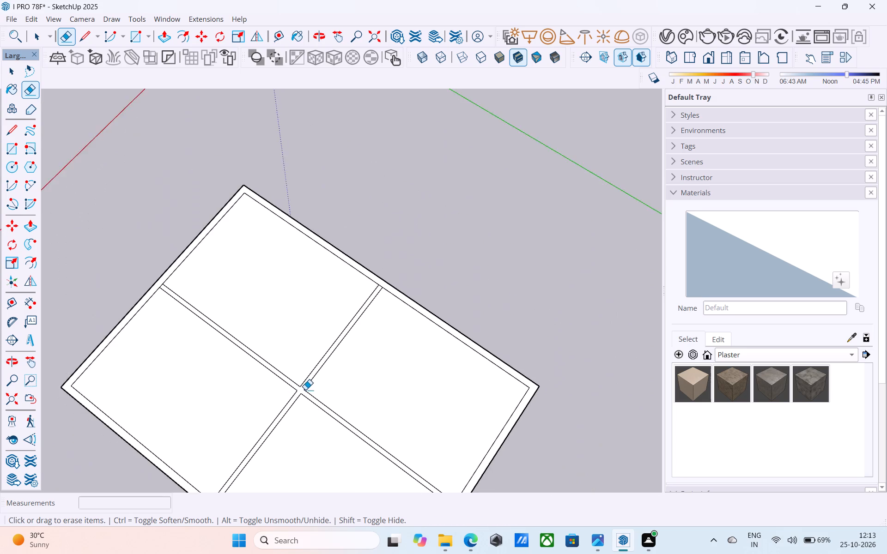
scroll(305, 390, down, 2)
scroll(360, 322, down, 5)
middle_drag(349, 371, 293, 327)
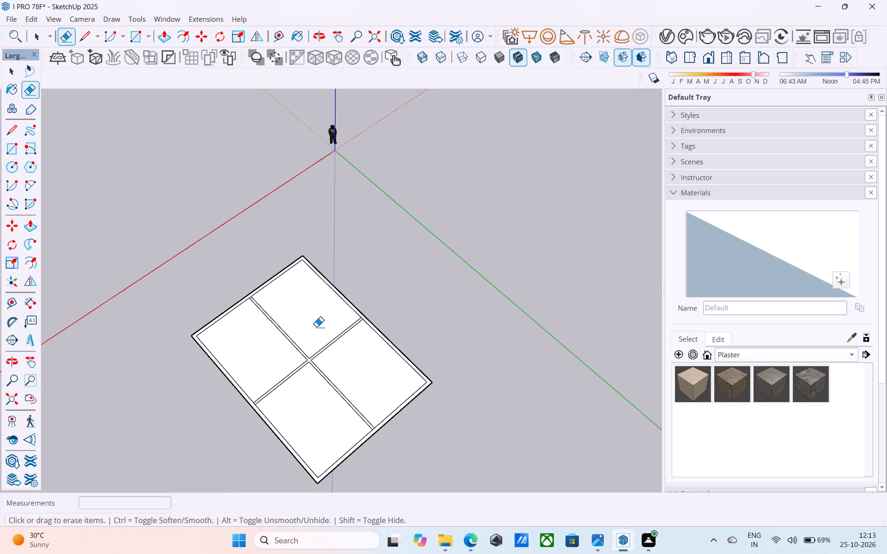
shift+middle_drag(318, 328, 385, 302)
middle_drag(375, 346, 354, 293)
scroll(388, 339, up, 5)
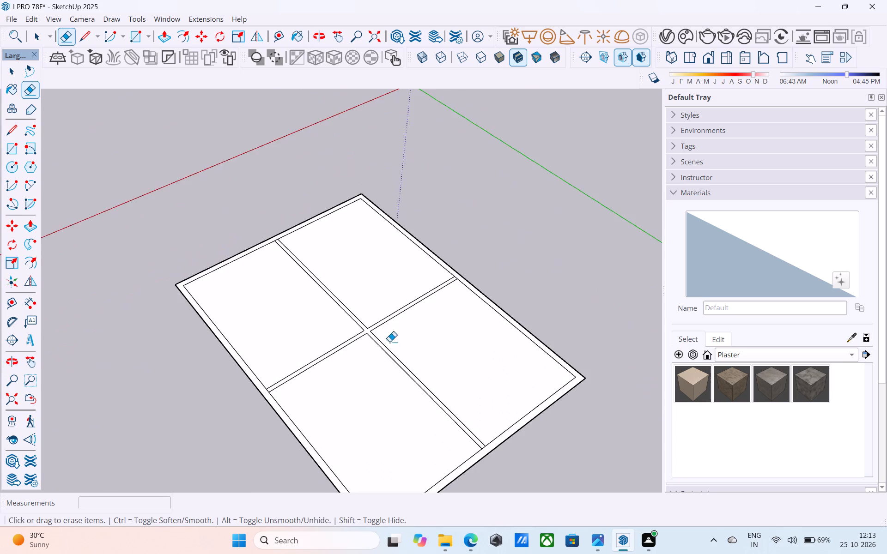
scroll(389, 342, down, 2)
middle_drag(389, 346, 277, 320)
shift+middle_drag(278, 320, 328, 317)
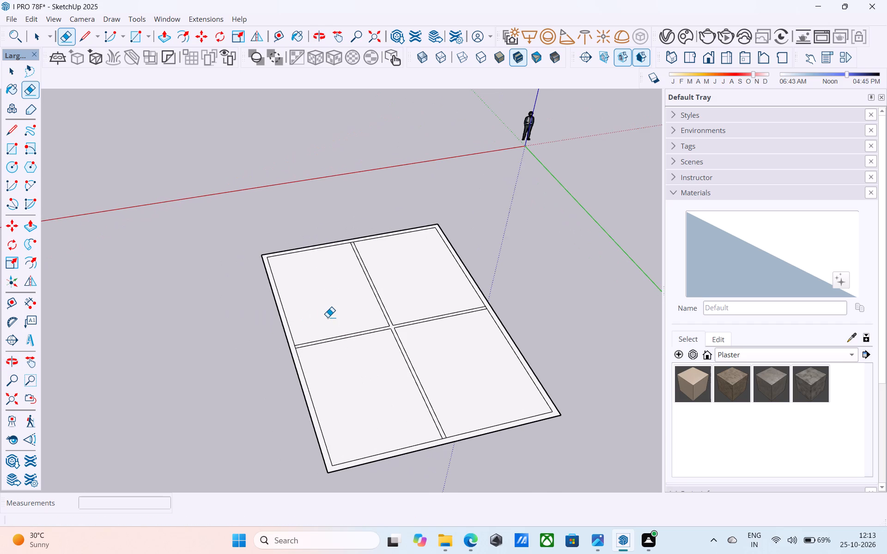
shift+middle_drag(328, 317, 346, 269)
shift+middle_drag(388, 350, 368, 312)
scroll(365, 371, up, 5)
scroll(368, 314, down, 3)
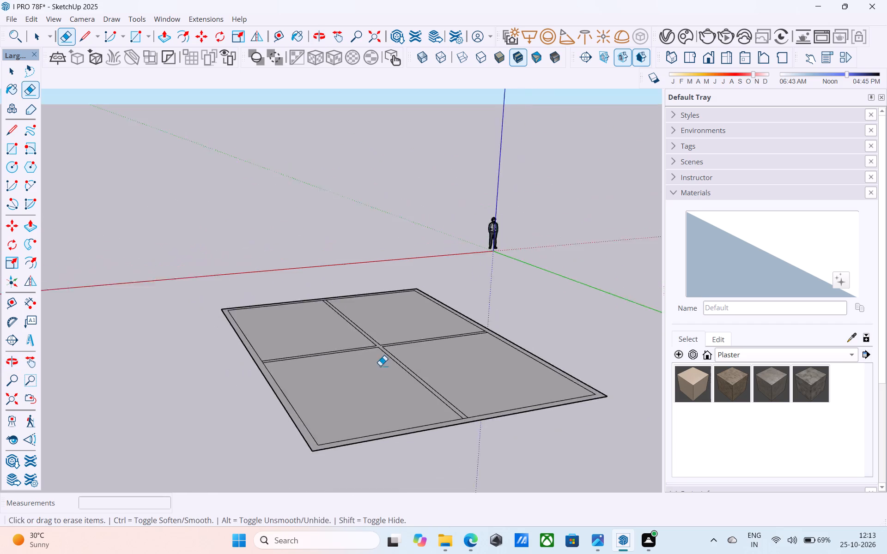
Draw a 6" line straight down along the blue axis from one outer corner of the plan.
scroll(380, 366, down, 3)
middle_drag(381, 375, 368, 197)
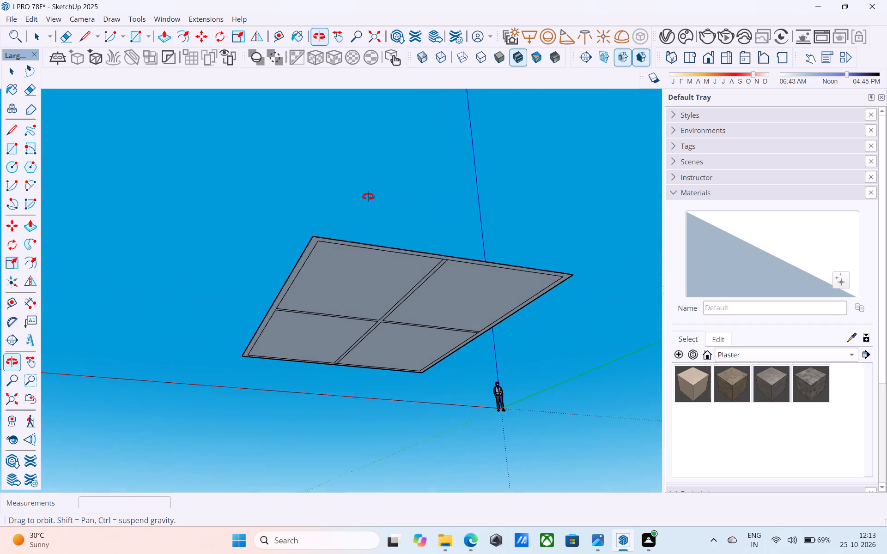
middle_drag(368, 197, 374, 193)
key(l)
click(320, 232)
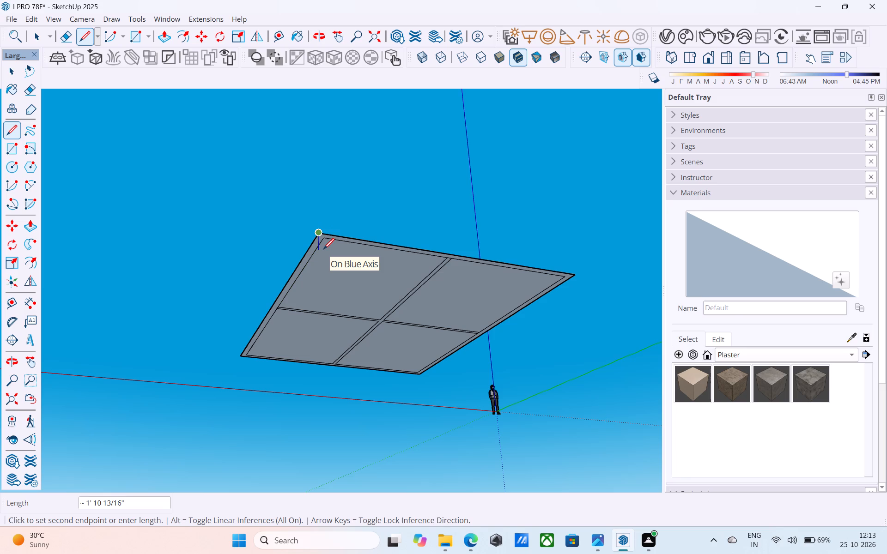
text(6")
key(Return)
key(space)
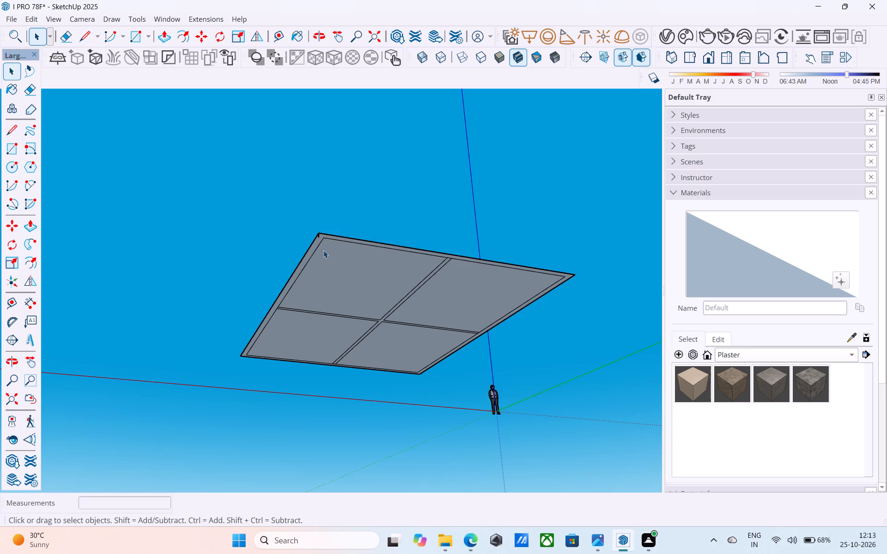
Draw a 6" line straight down along the blue axis from the diagonally opposite outer corner.
scroll(325, 248, down, 3)
middle_drag(455, 288, 199, 323)
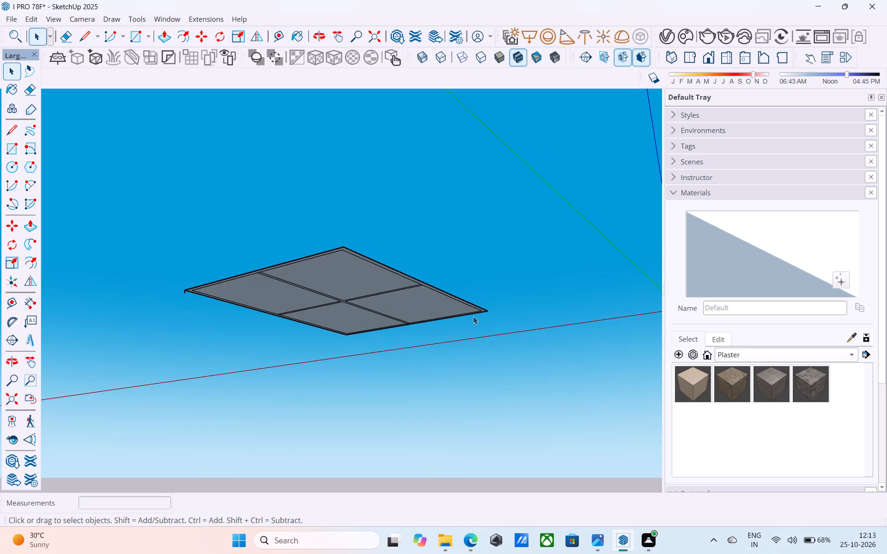
middle_drag(483, 315, 407, 318)
key(l)
scroll(528, 302, up, 4)
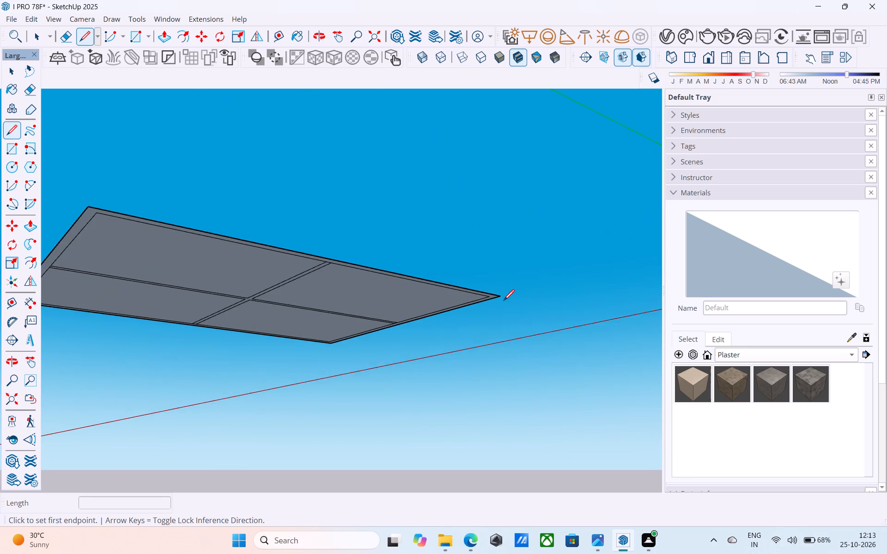
scroll(504, 301, up, 6)
click(498, 295)
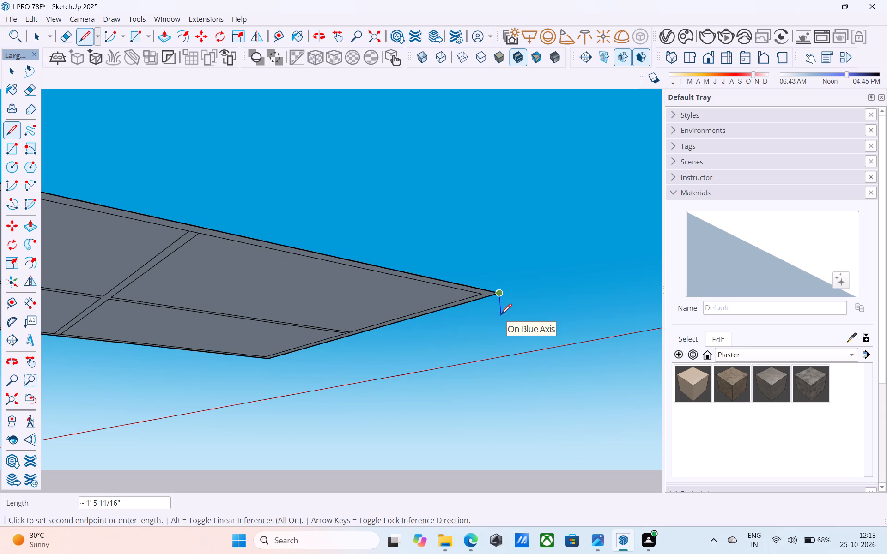
scroll(503, 307, up, 6)
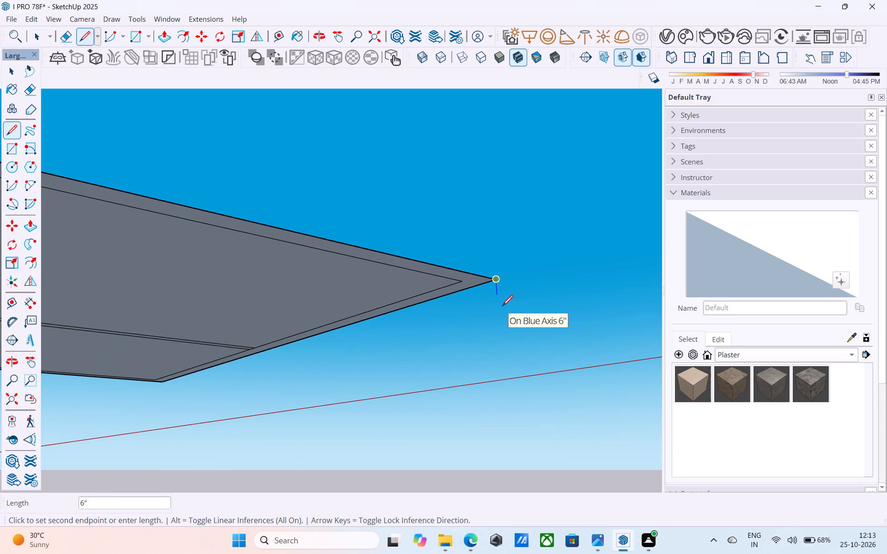
text(6")
key(Return)
key(space)
Draw a rectangle beneath the plan between the lower ends of the two 6" vertical lines.
text(R)
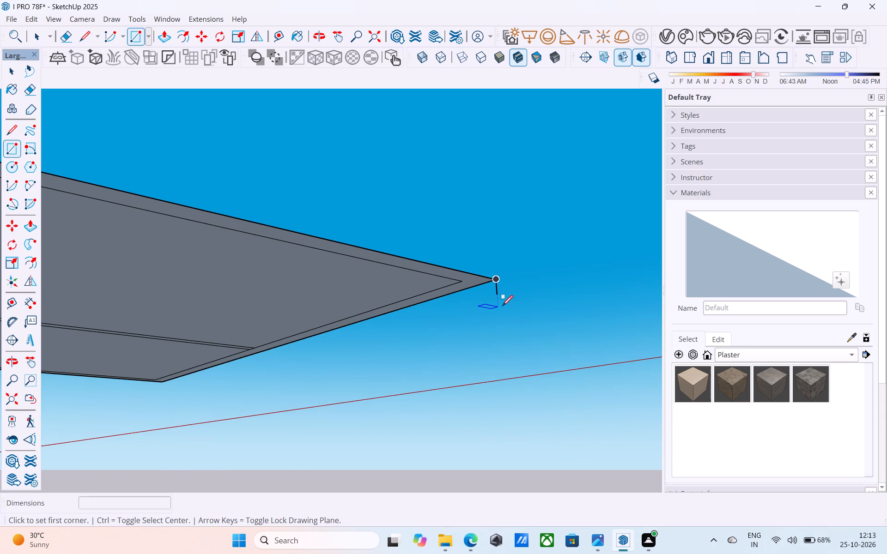
click(496, 293)
scroll(519, 296, down, 9)
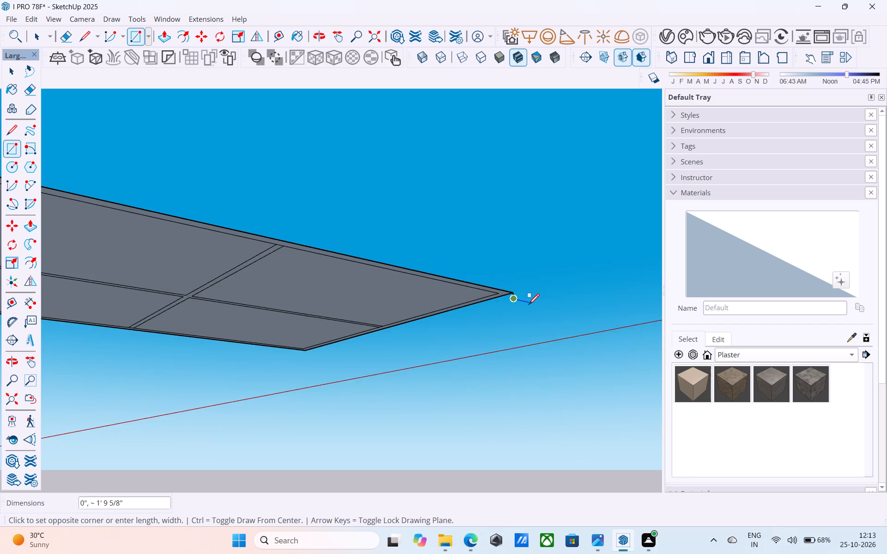
scroll(529, 306, down, 7)
middle_drag(150, 324, 431, 376)
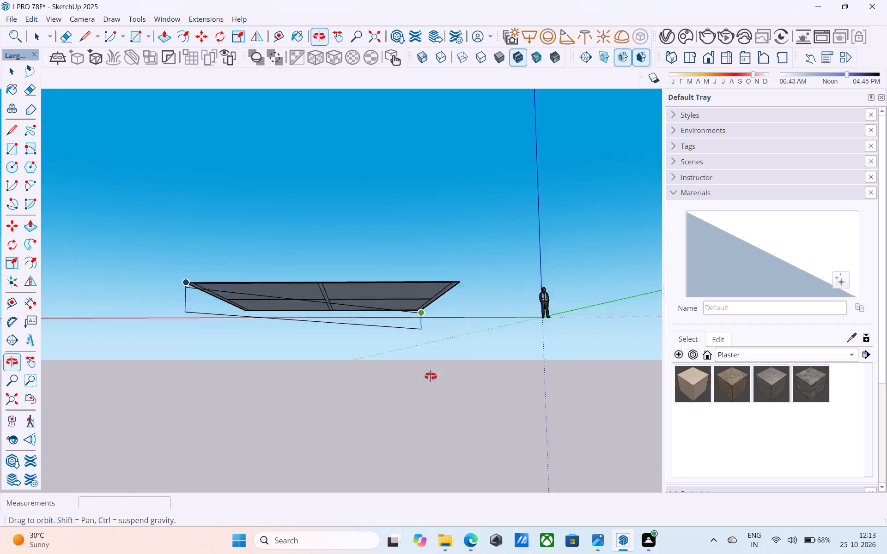
middle_drag(431, 376, 620, 432)
scroll(426, 353, up, 5)
scroll(341, 336, up, 7)
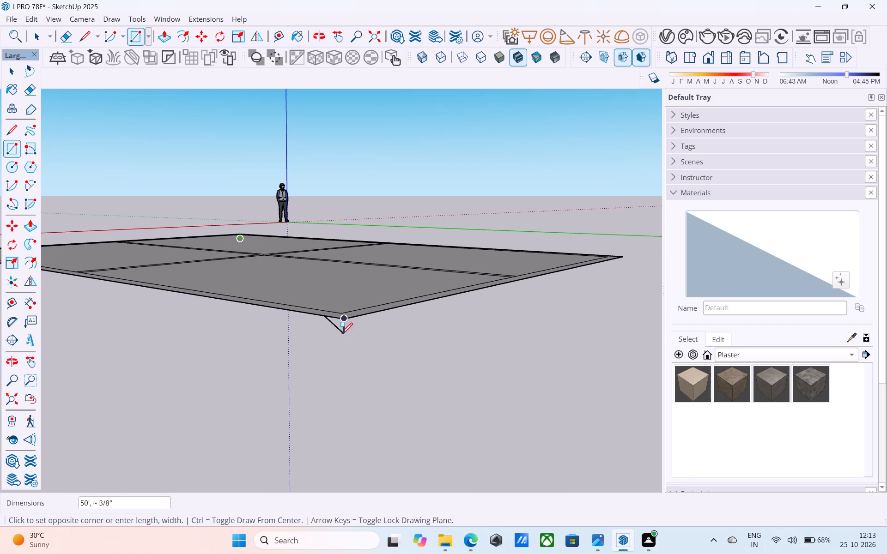
click(343, 335)
Draw a 6" vertical edge joining the lower rectangle to the plan at a third outer corner.
scroll(343, 333, down, 4)
middle_drag(343, 333, 558, 344)
scroll(565, 342, down, 4)
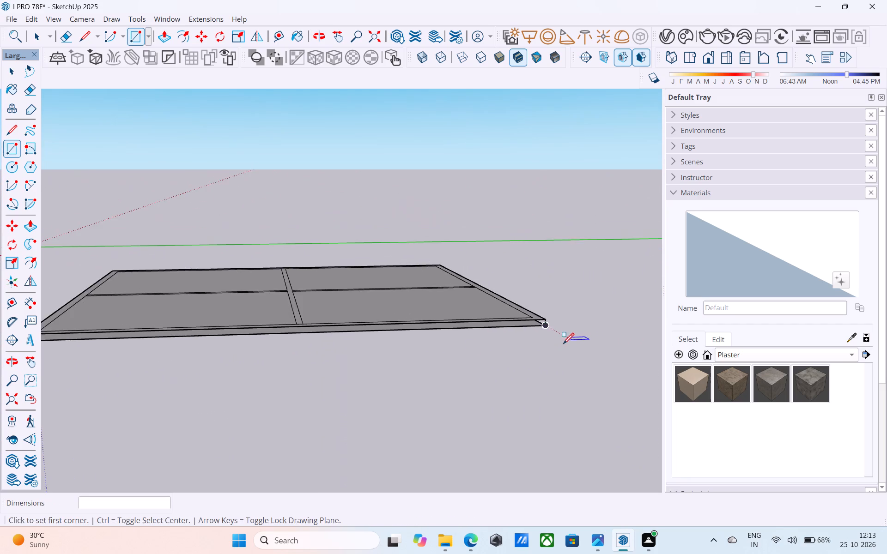
middle_drag(304, 356, 550, 353)
scroll(378, 381, up, 2)
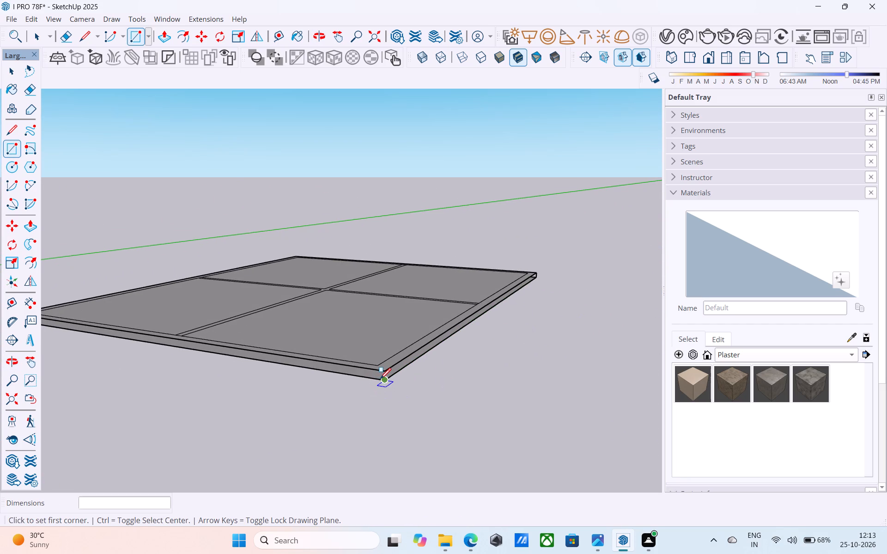
scroll(380, 380, up, 4)
key(l)
scroll(380, 379, up, 3)
click(387, 380)
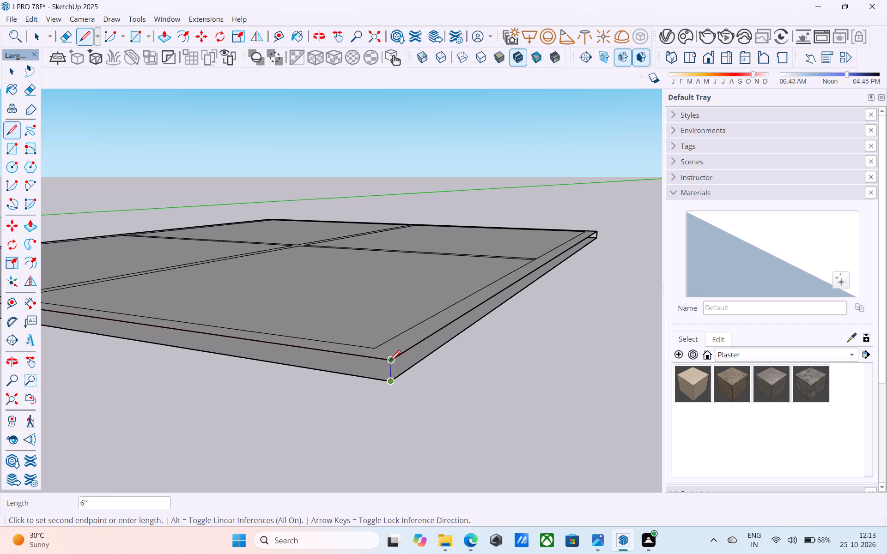
click(389, 362)
Draw a vertical edge between the lower rectangle and the plan at the last open corner, closing the remaining side faces.
scroll(389, 362, down, 9)
scroll(389, 363, up, 1)
scroll(389, 363, down, 9)
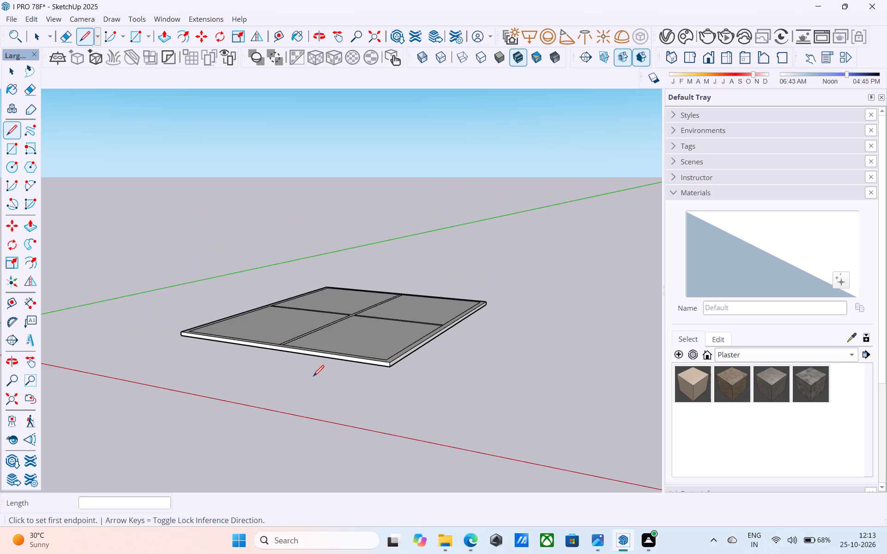
middle_drag(310, 377, 615, 390)
middle_drag(348, 373, 647, 391)
middle_drag(221, 341, 341, 353)
scroll(322, 370, up, 2)
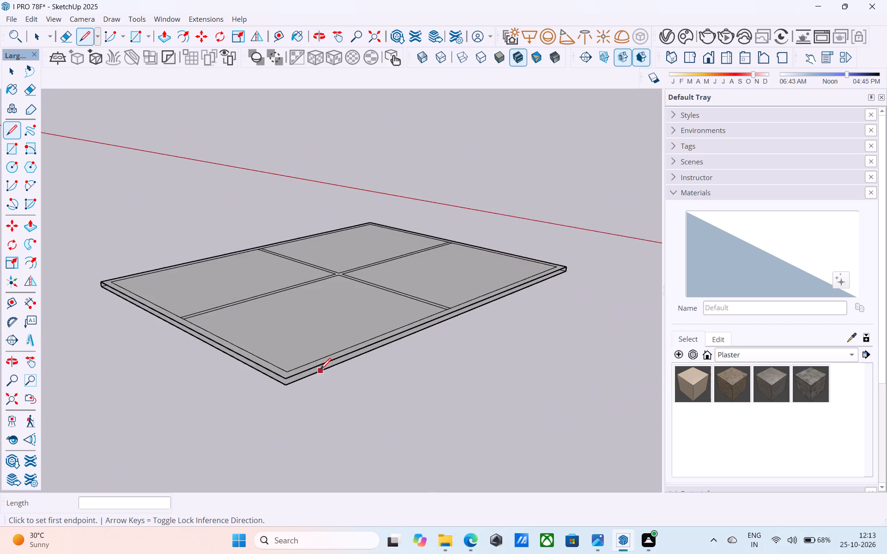
scroll(320, 370, up, 14)
click(271, 400)
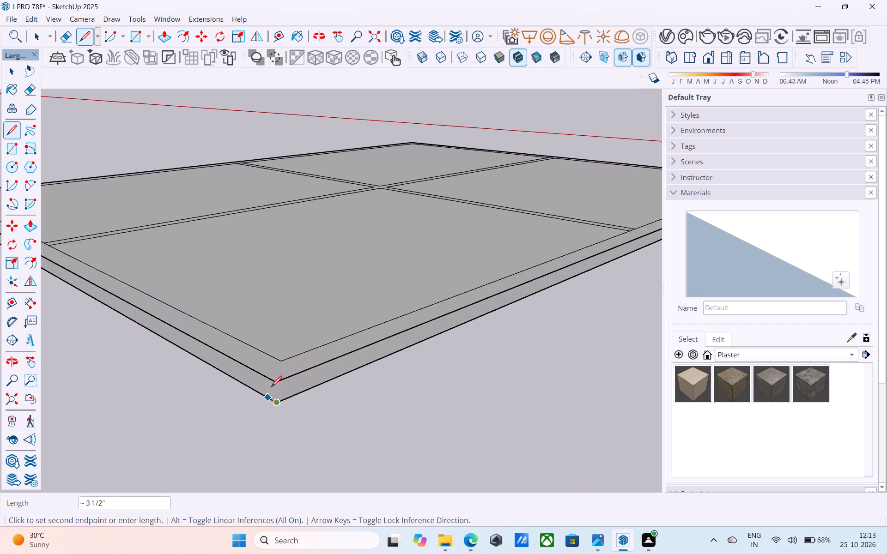
click(273, 380)
scroll(272, 373, up, 1)
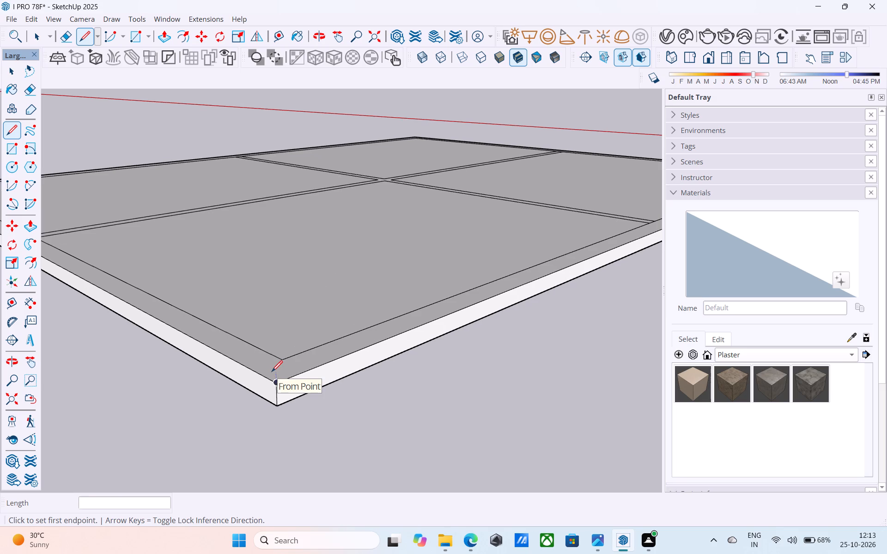
scroll(272, 373, down, 14)
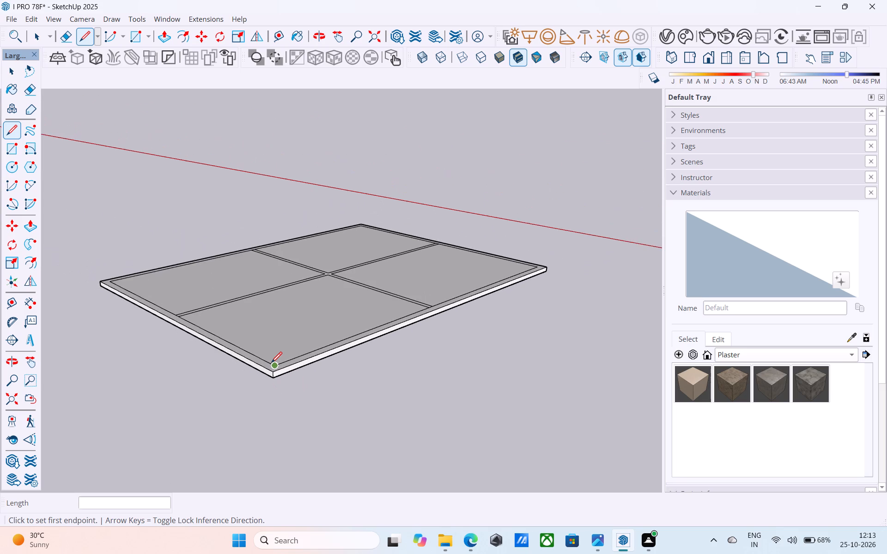
scroll(271, 364, down, 11)
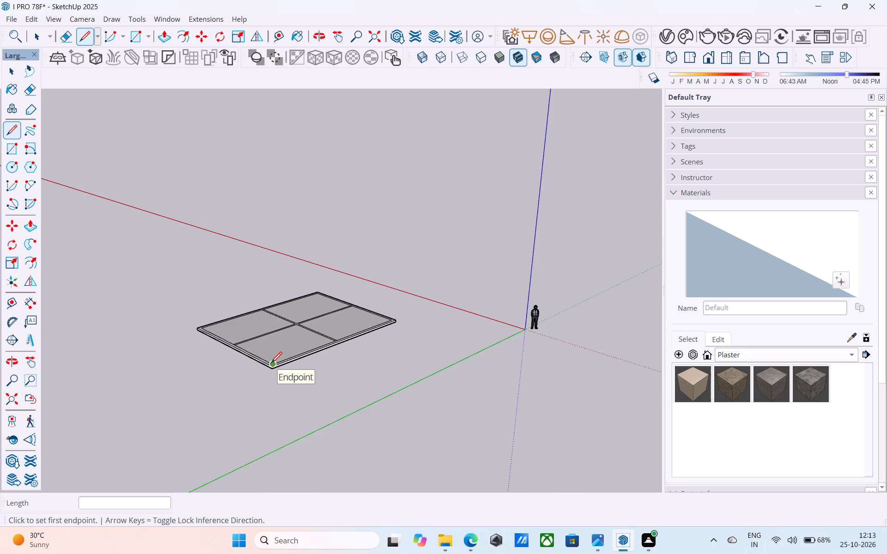
Examine the floor plan and its base slab from several angles around the model.
scroll(271, 364, down, 1)
middle_drag(213, 367, 432, 393)
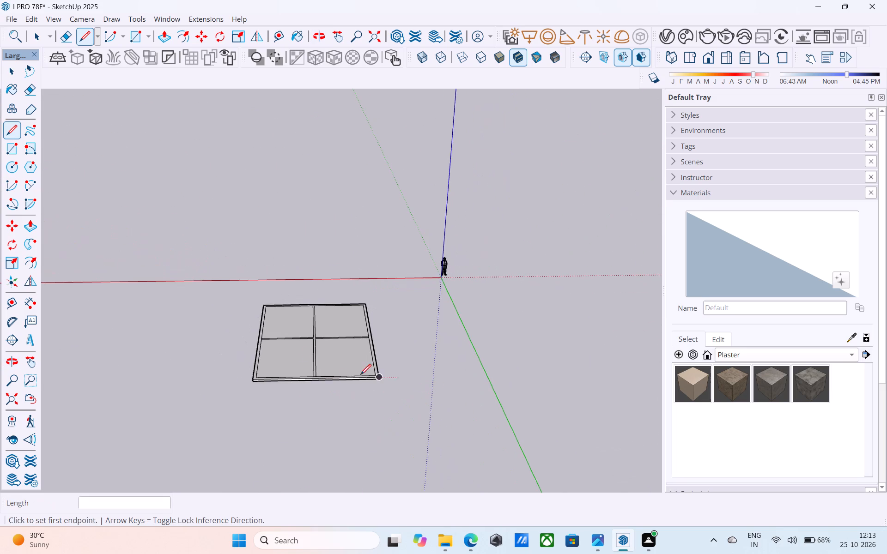
scroll(282, 342, up, 6)
key(space)
scroll(282, 342, up, 1)
scroll(282, 342, down, 5)
middle_drag(288, 353, 304, 428)
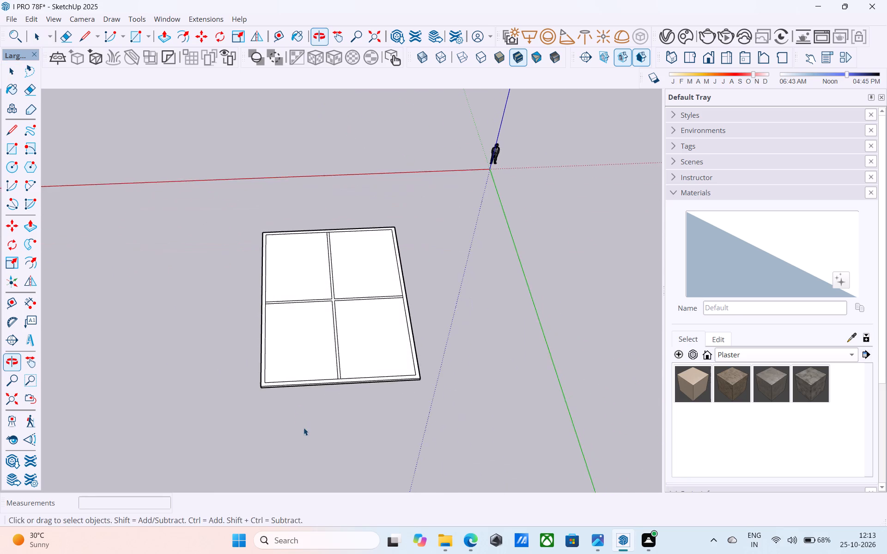
shift+middle_drag(304, 343, 271, 411)
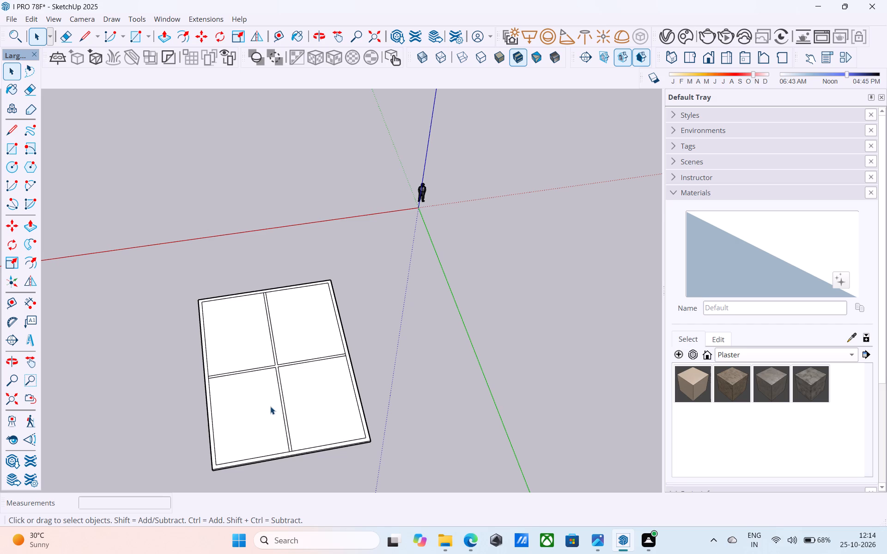
scroll(270, 406, down, 3)
middle_drag(271, 409, 259, 336)
scroll(298, 362, up, 1)
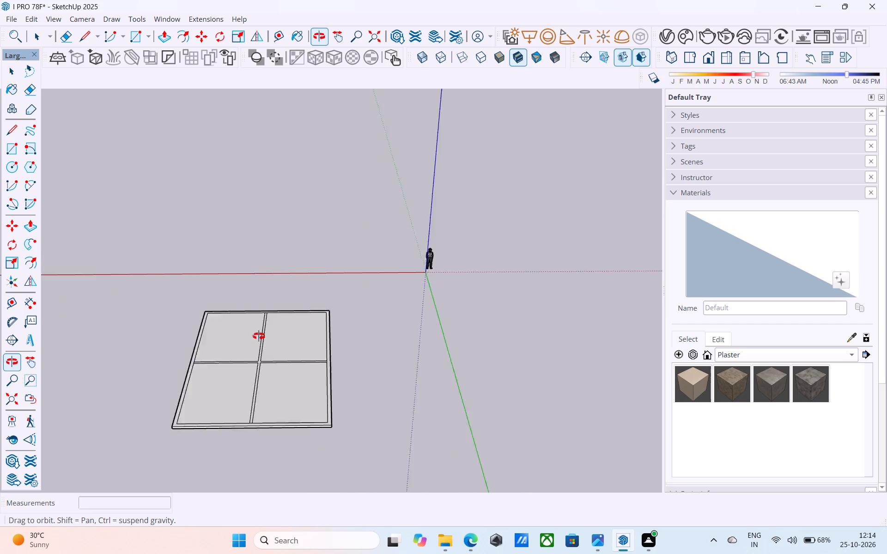
middle_drag(259, 336, 266, 340)
shift+middle_drag(266, 340, 554, 303)
shift+middle_drag(455, 389, 622, 380)
shift+middle_drag(470, 401, 507, 355)
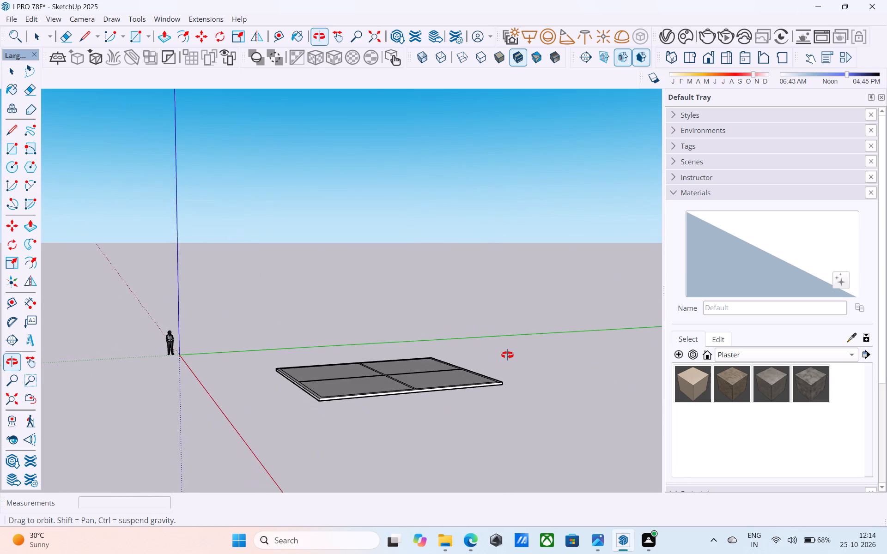
shift+middle_drag(507, 355, 508, 351)
middle_drag(438, 371, 441, 488)
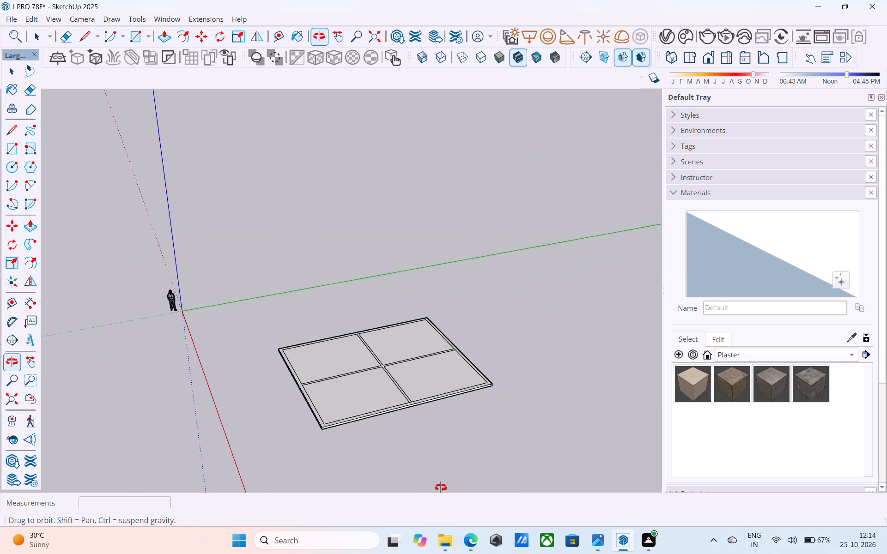
middle_drag(441, 488, 438, 480)
shift+middle_drag(440, 429, 421, 426)
scroll(418, 434, up, 4)
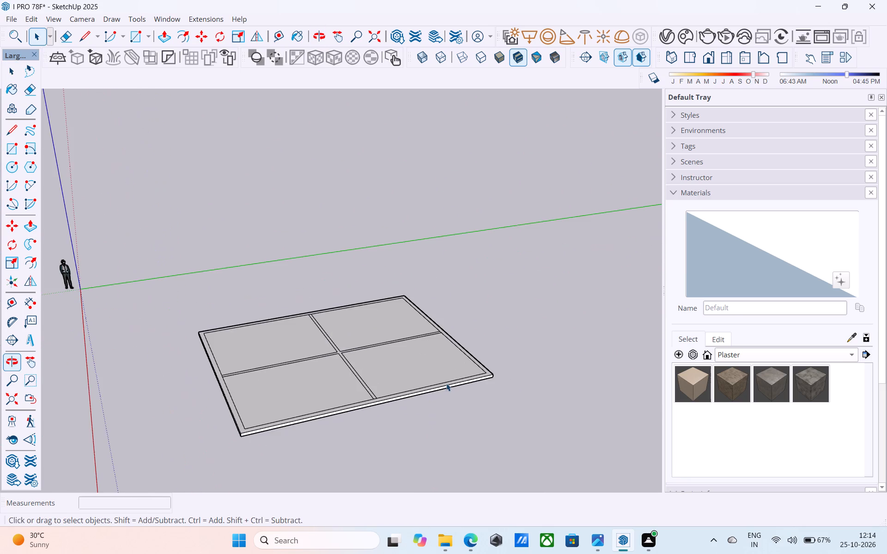
scroll(465, 377, up, 1)
middle_drag(465, 377, 467, 397)
scroll(469, 396, up, 2)
Erase the two cross-partition lines in the half of the plan farther from the green axis.
key(l)
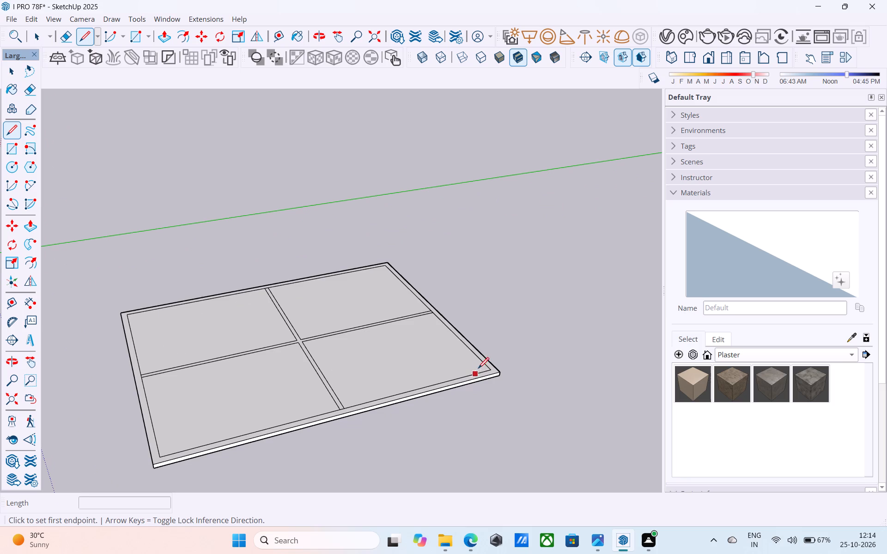
click(500, 368)
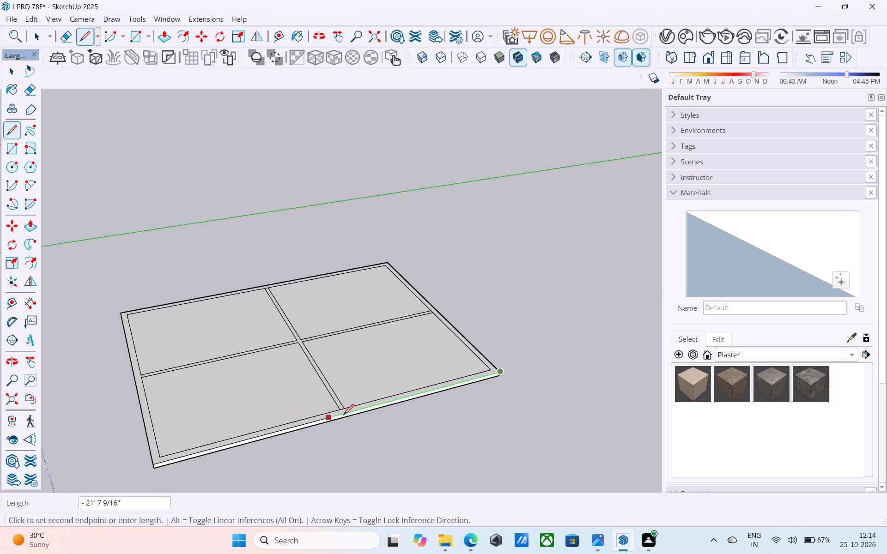
key(e)
drag(338, 396, 324, 397)
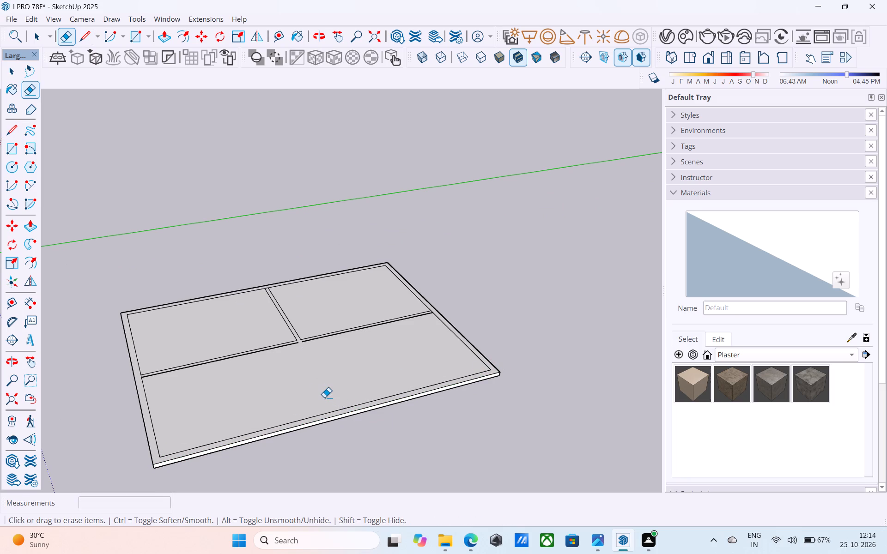
Copy the end wall's inner edge 10' along the green axis into the opened half of the plan.
key(space)
click(481, 363)
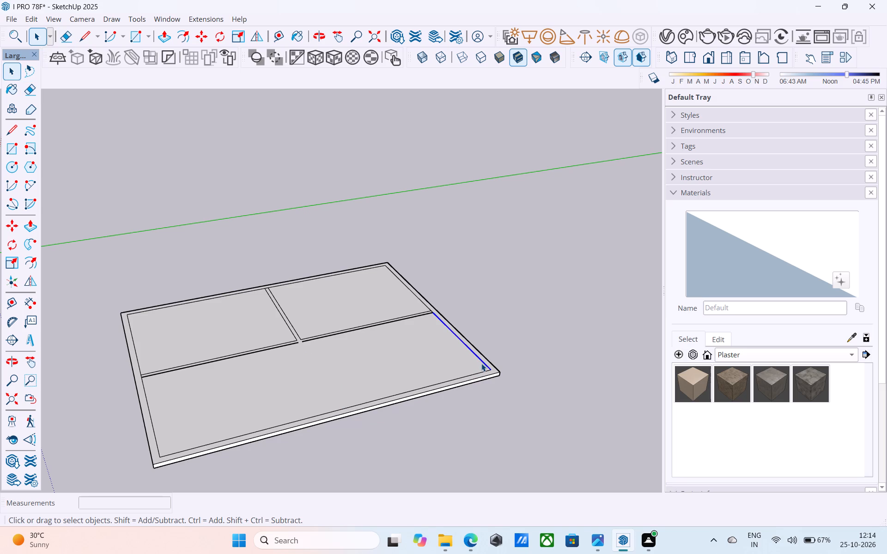
key(m)
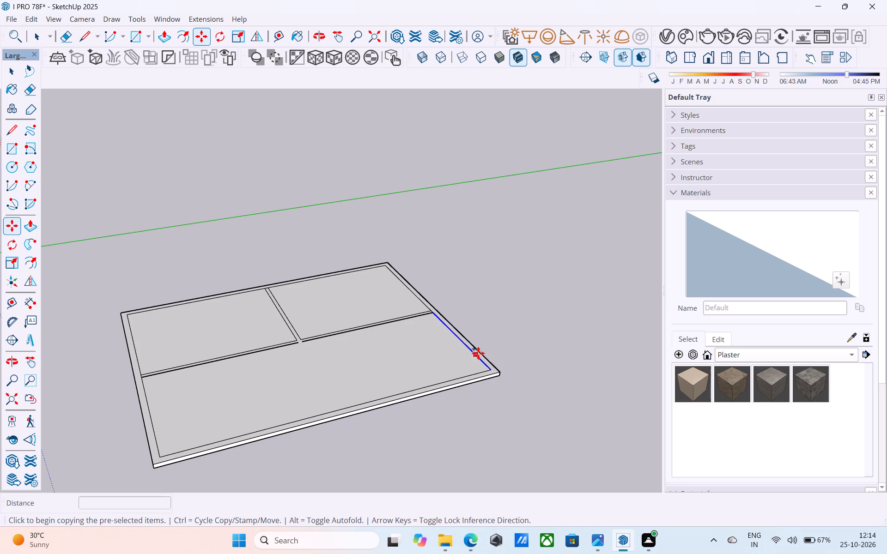
scroll(478, 359, up, 5)
click(499, 377)
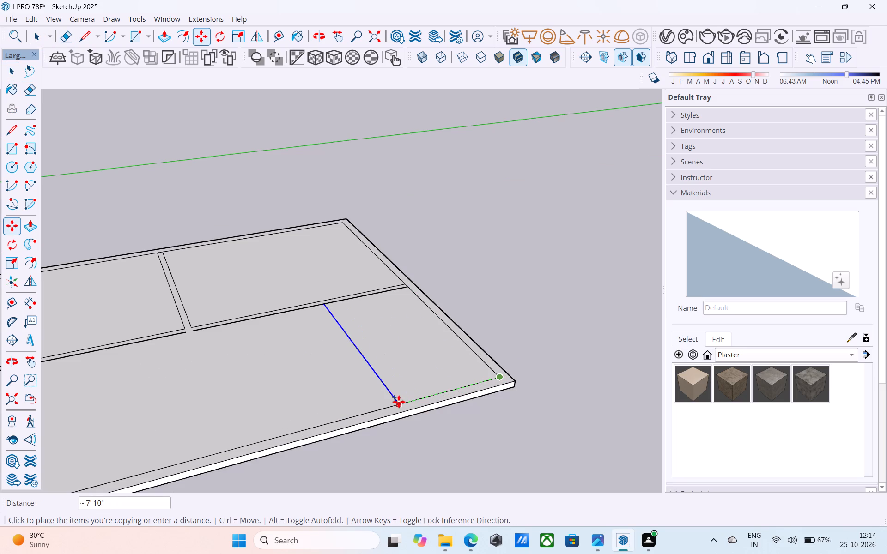
text(10')
key(Return)
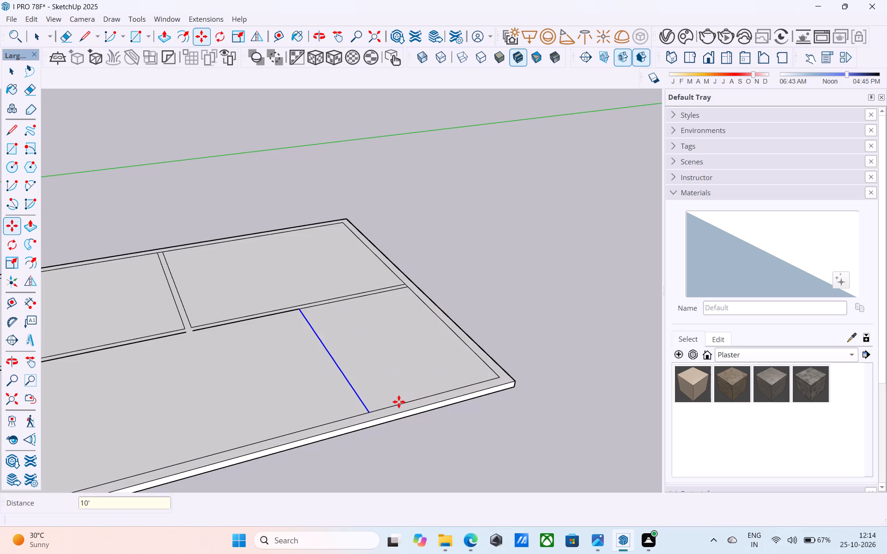
Copy the new partition line 6" farther from the end wall to give the partition its thickness.
scroll(412, 397, down, 11)
middle_drag(436, 390, 449, 367)
scroll(422, 394, up, 9)
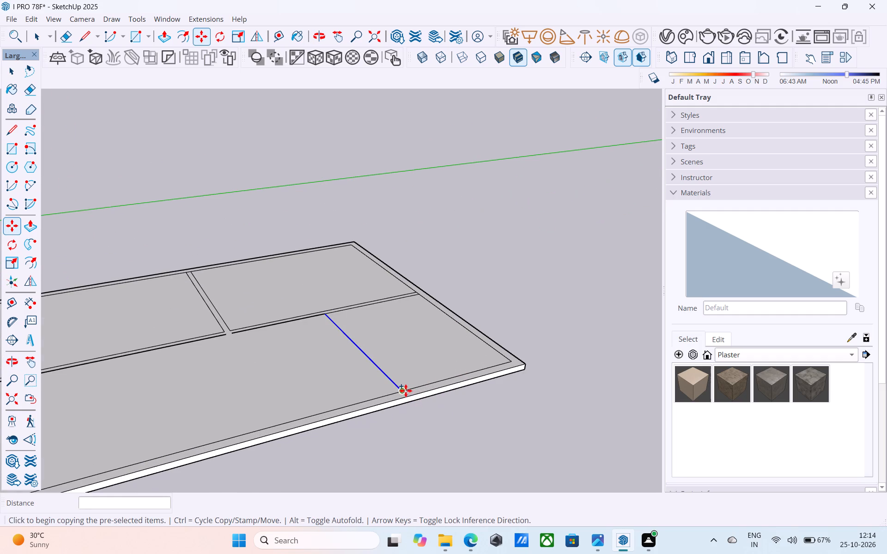
click(406, 391)
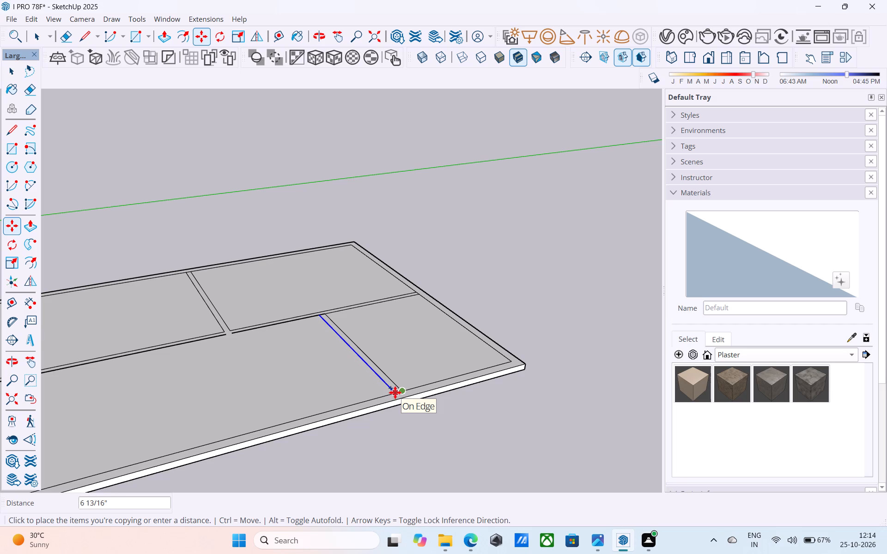
text(6")
key(Return)
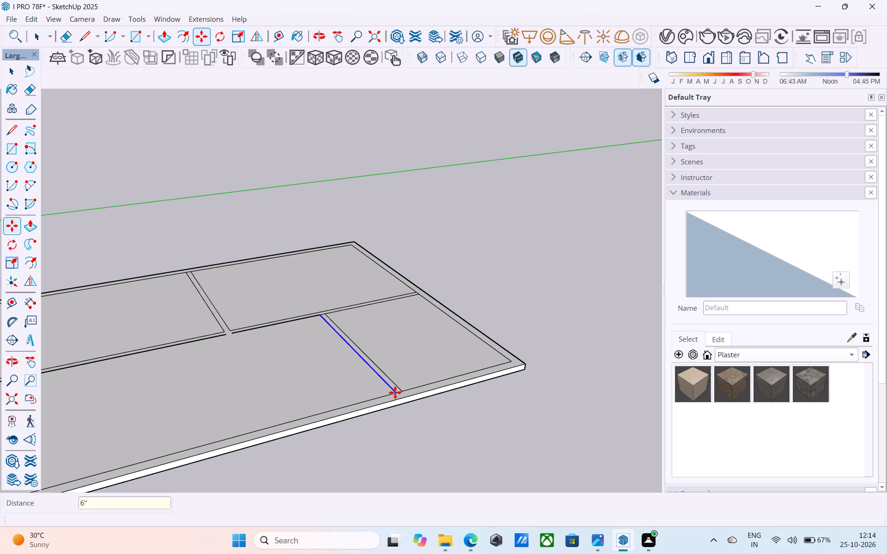
Copy the partition's second line 14' farther along the green axis to start another cross partition.
scroll(394, 395, up, 8)
click(384, 379)
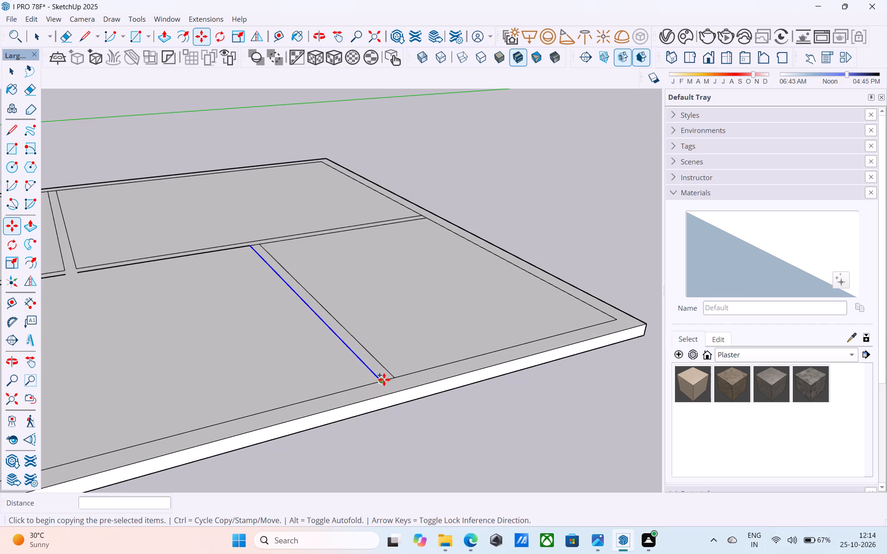
scroll(566, 347, down, 10)
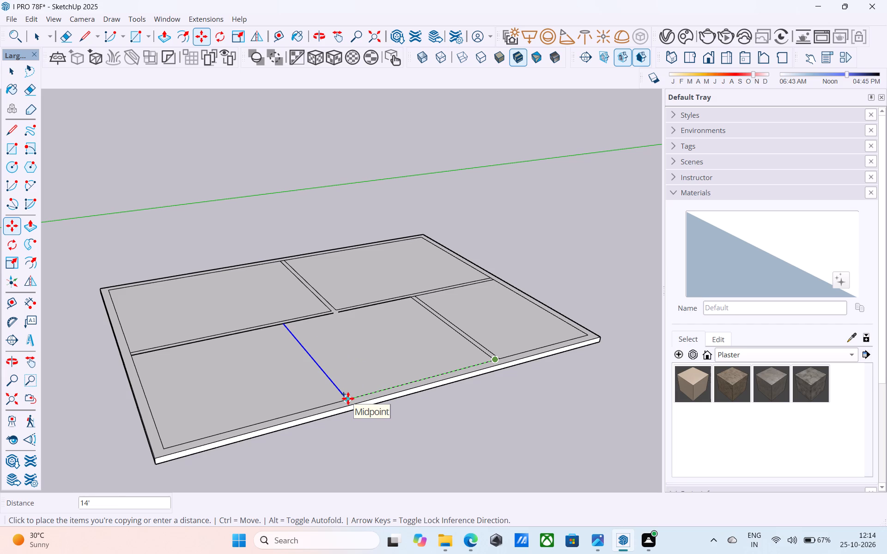
text(14')
key(Return)
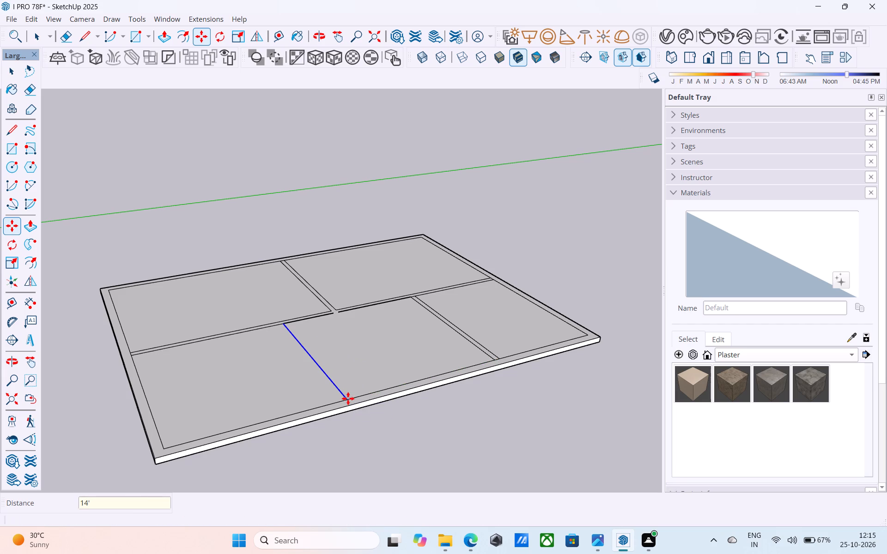
Copy the second cross partition's line 6" farther along to give that partition its thickness.
scroll(343, 396, up, 3)
click(347, 398)
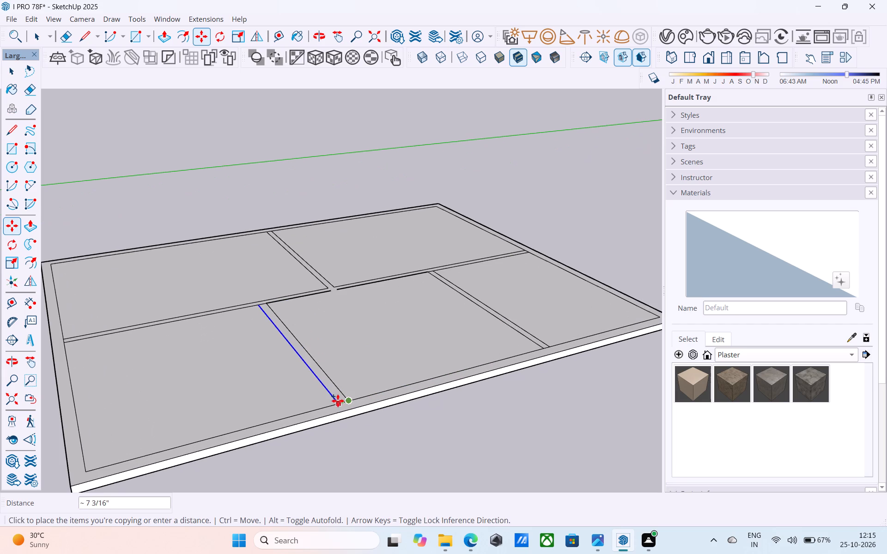
key(6)
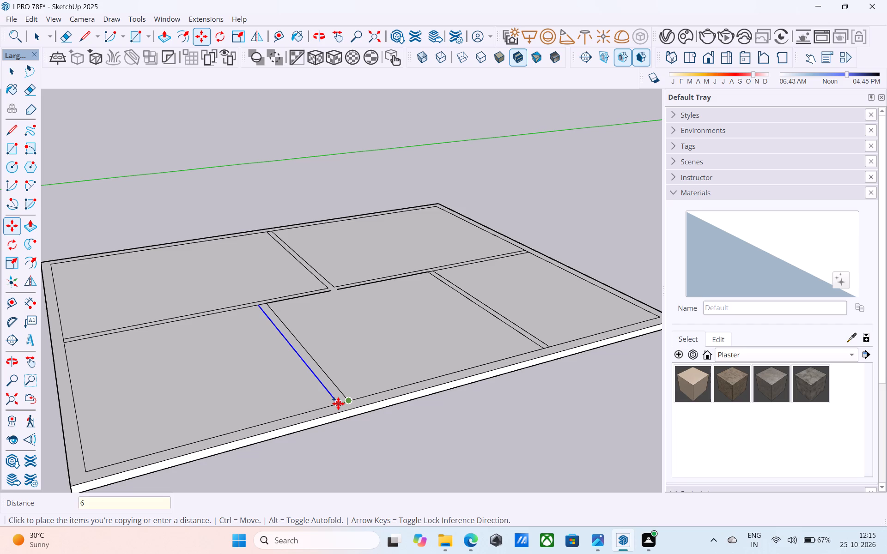
key(shift+quotedbl)
key(Return)
key(space)
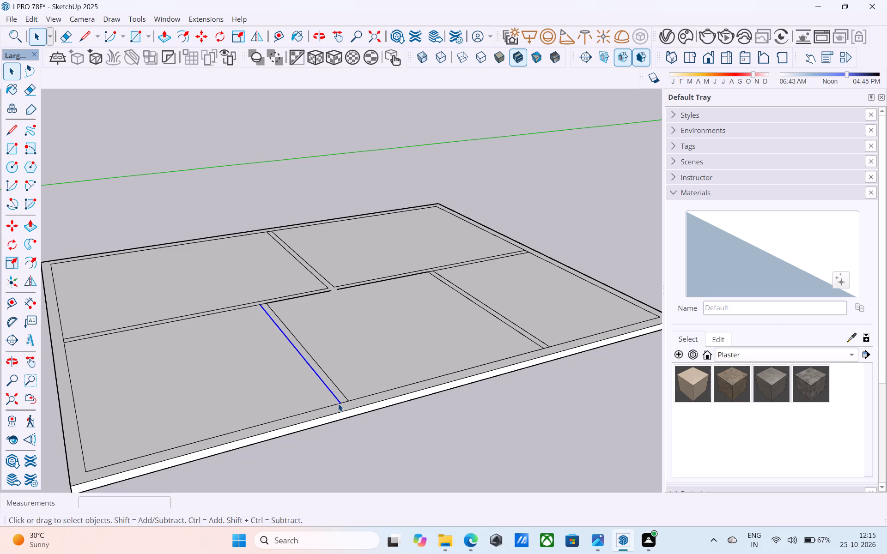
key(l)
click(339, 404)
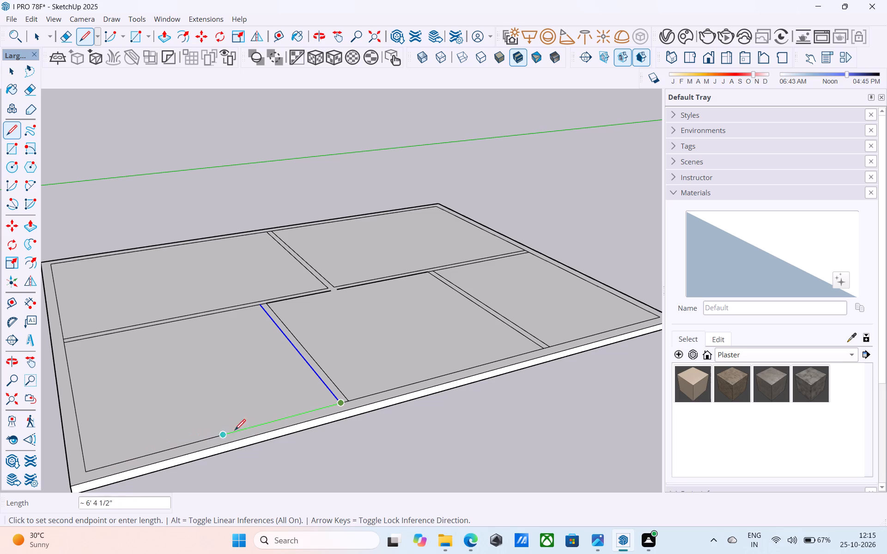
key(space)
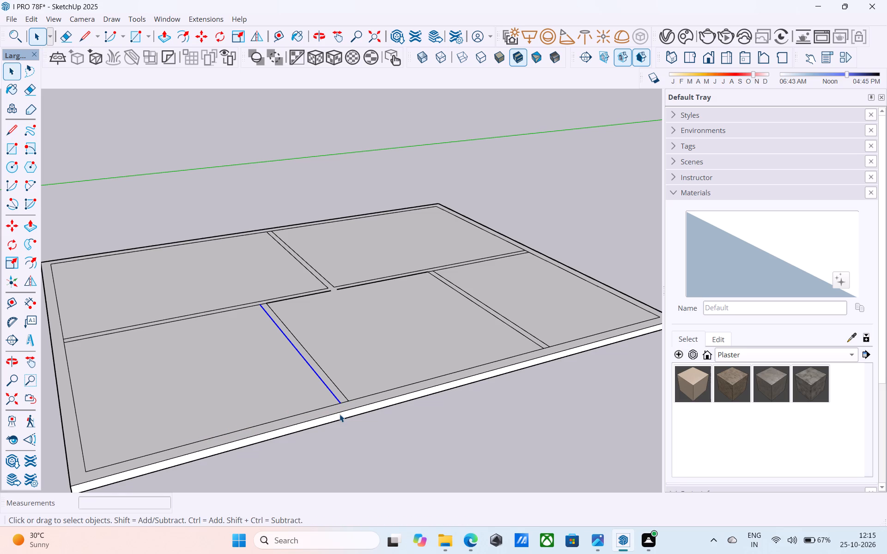
Examine the revised room layout and the central junction where the partitions meet.
scroll(343, 409, down, 7)
middle_drag(342, 409, 342, 421)
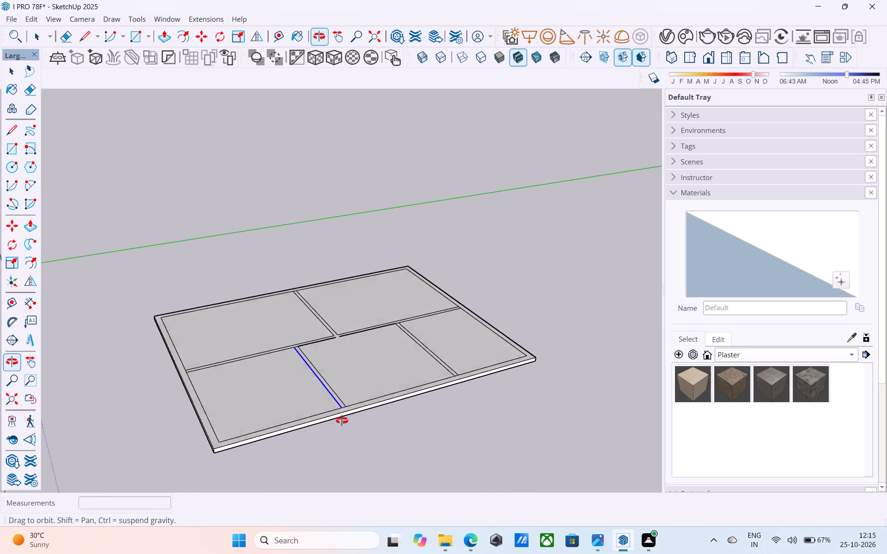
middle_drag(342, 421, 360, 443)
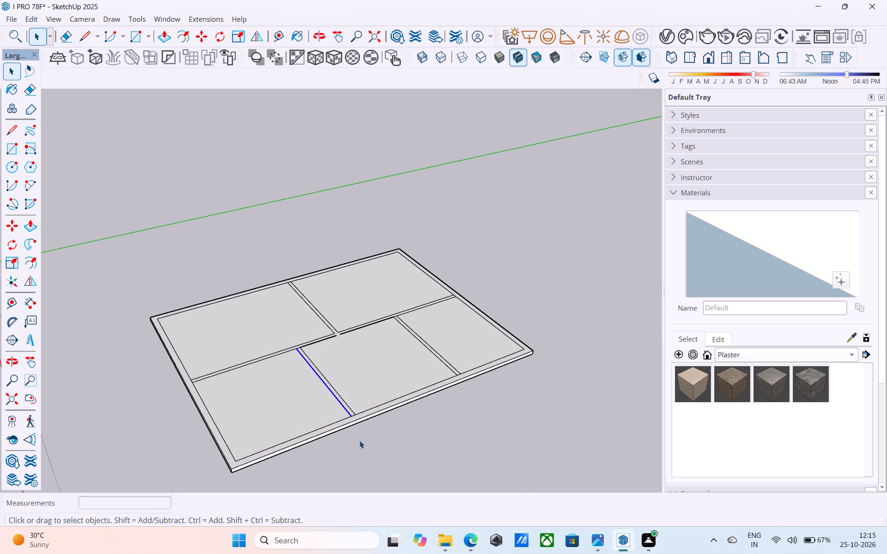
middle_drag(359, 440, 365, 447)
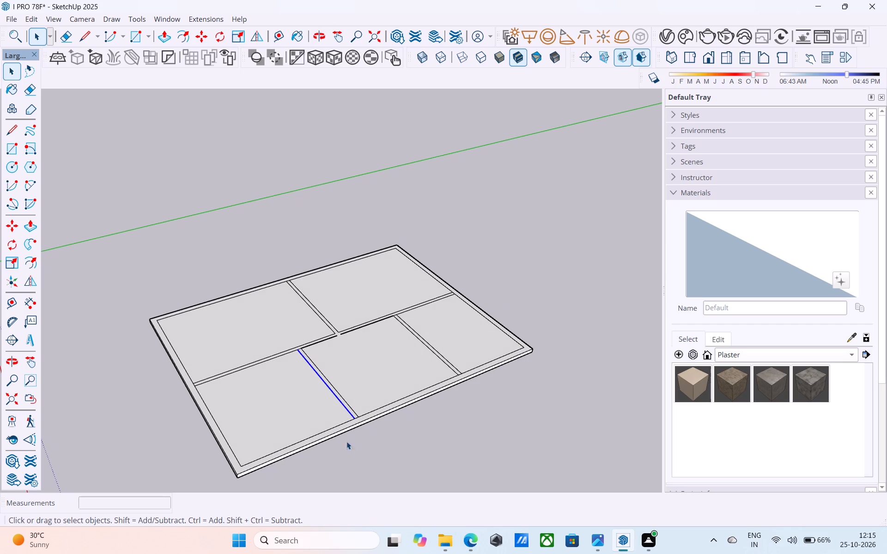
middle_drag(309, 412, 389, 420)
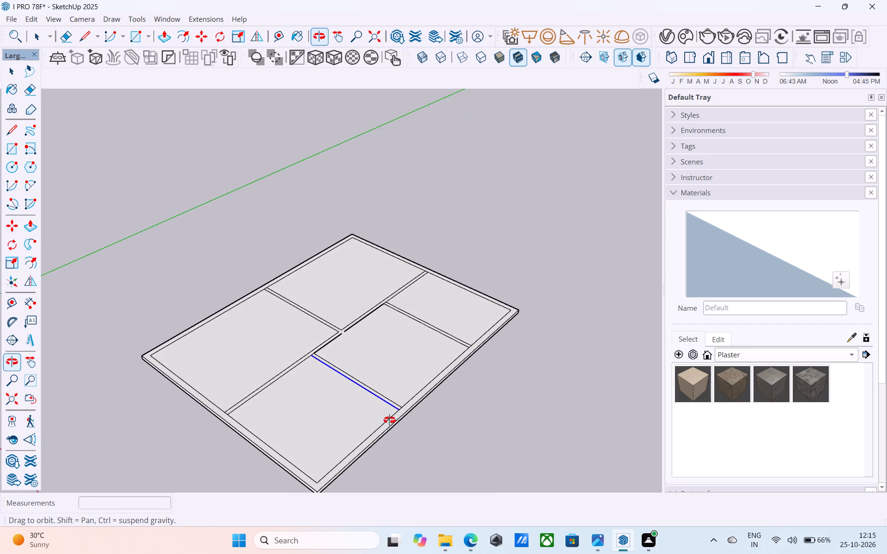
middle_drag(389, 420, 376, 419)
middle_drag(306, 390, 299, 367)
scroll(298, 366, down, 3)
middle_drag(298, 366, 294, 383)
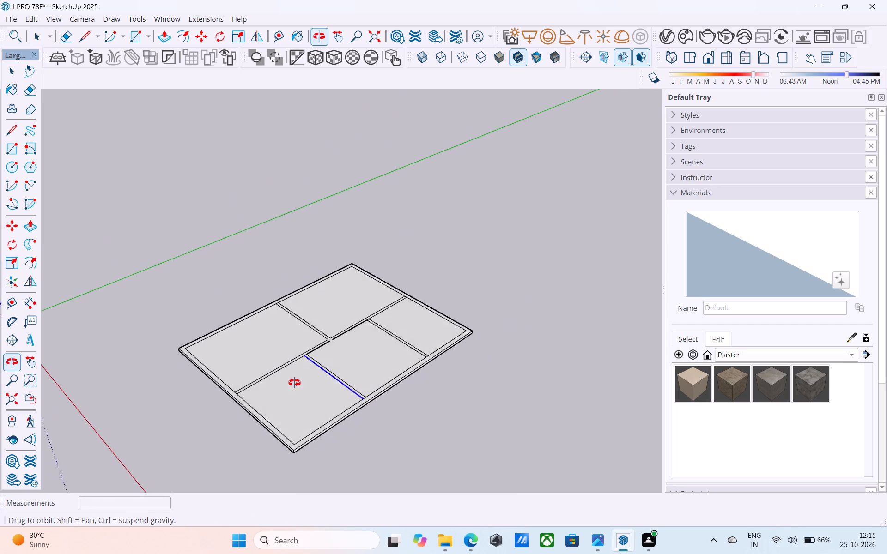
middle_drag(294, 383, 295, 391)
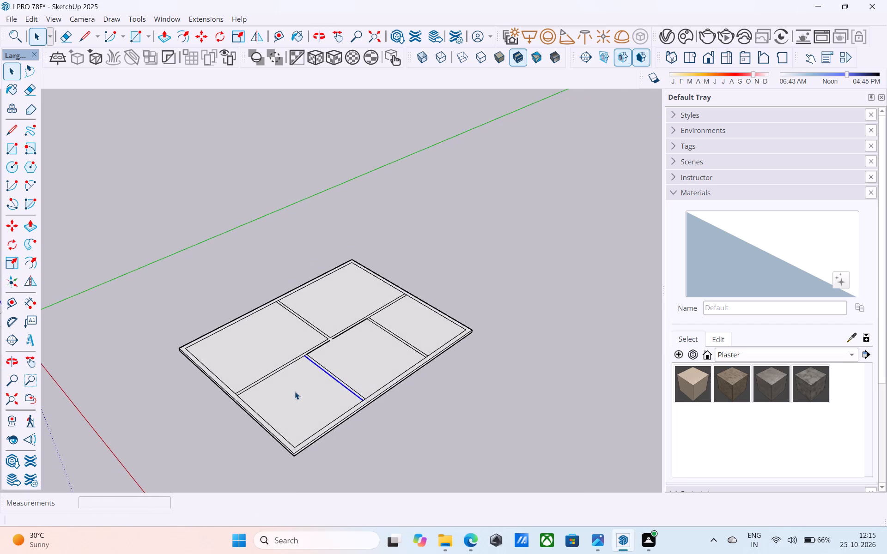
scroll(295, 391, up, 2)
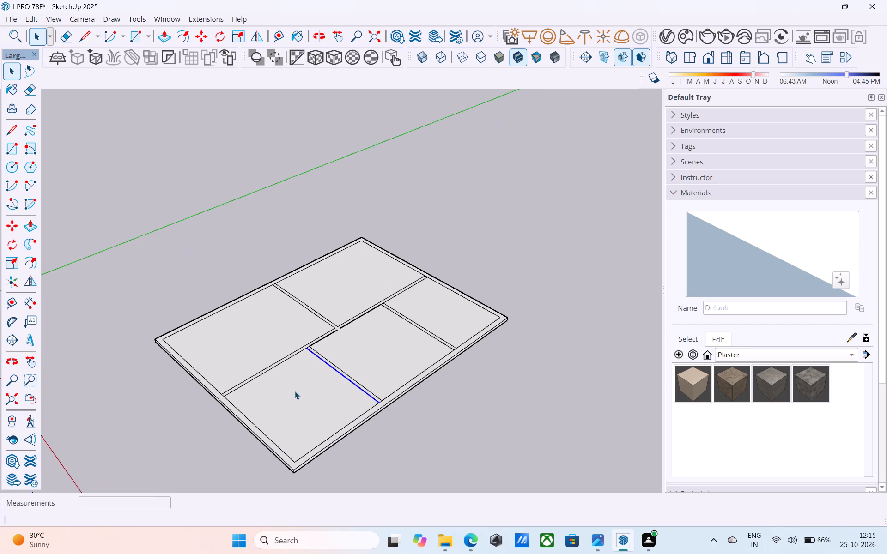
scroll(295, 391, up, 4)
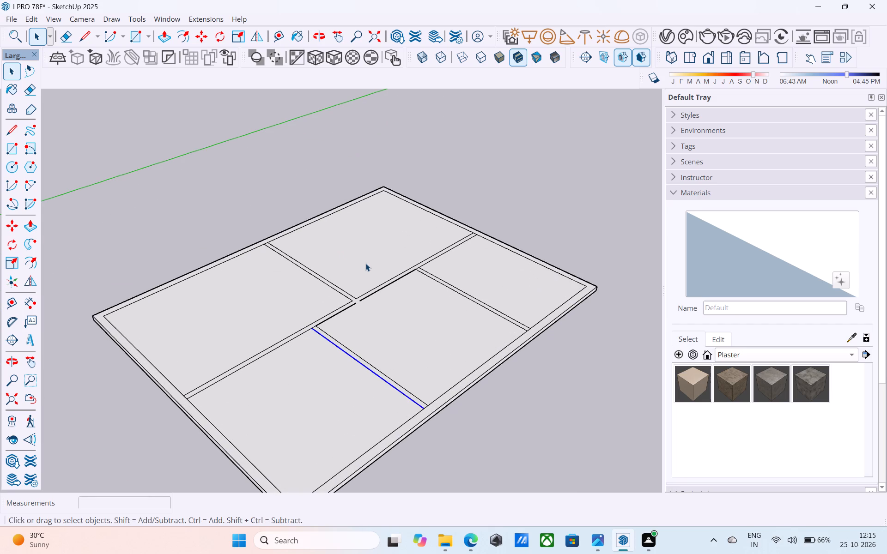
scroll(365, 263, down, 6)
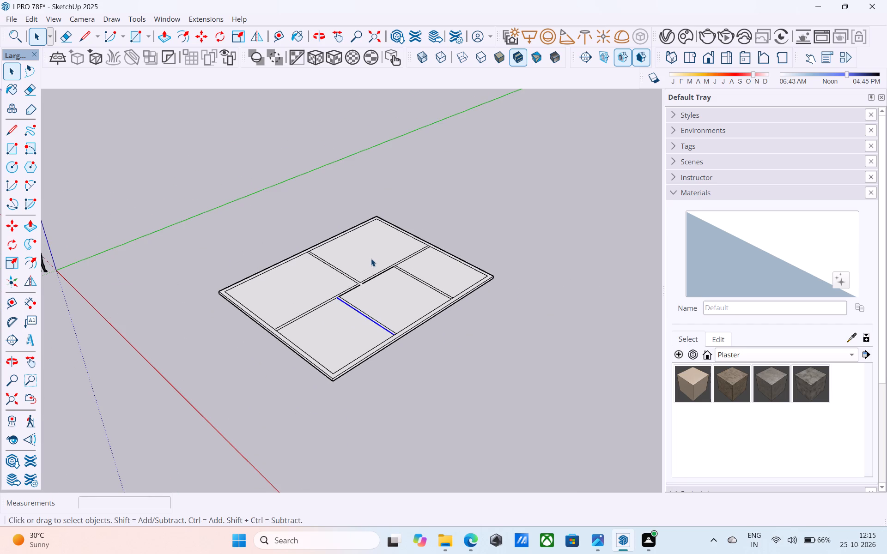
scroll(371, 259, up, 11)
scroll(352, 320, up, 3)
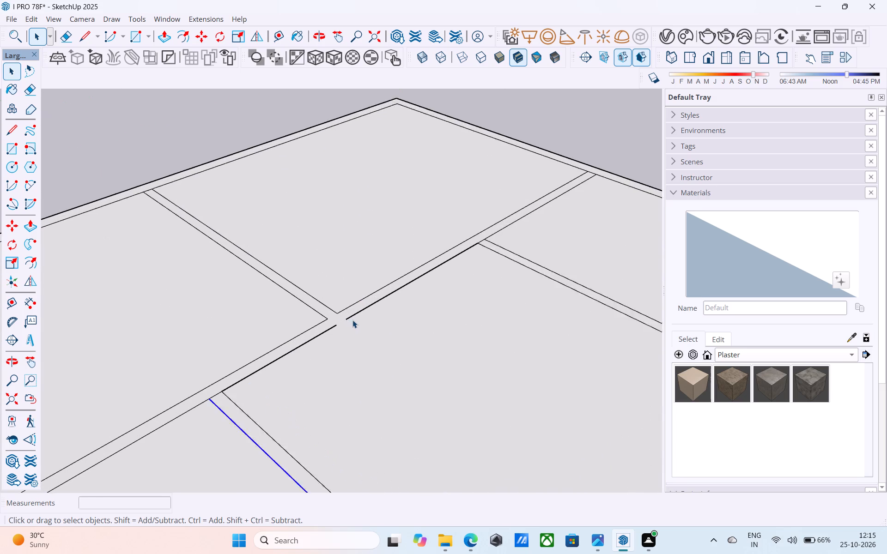
Draw a short line closing the gap in the long partition's edge at the central junction.
scroll(352, 320, up, 3)
key(l)
click(344, 320)
click(334, 327)
scroll(362, 252, down, 5)
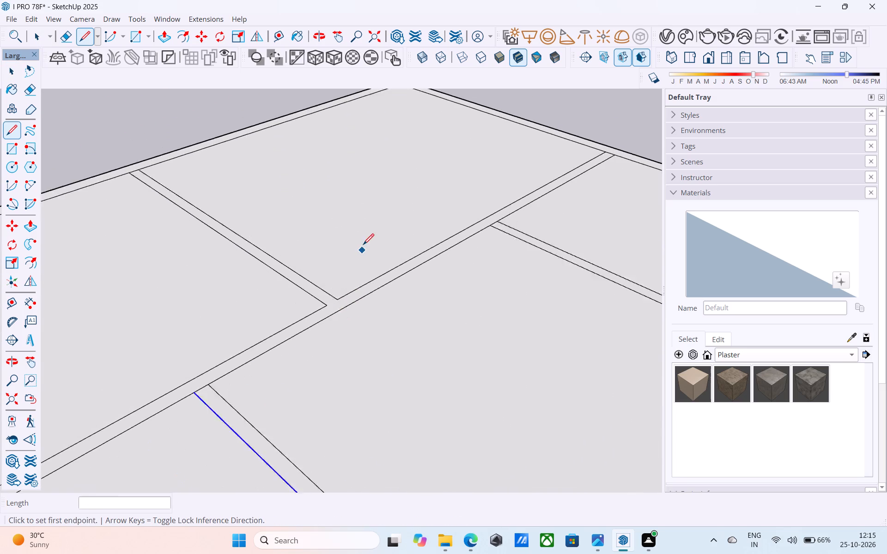
Group the entire floor plan together with its base, and open the group for editing.
scroll(363, 246, down, 2)
scroll(293, 239, down, 13)
middle_drag(309, 305, 301, 337)
scroll(304, 321, up, 6)
key(space)
triple_click(296, 306)
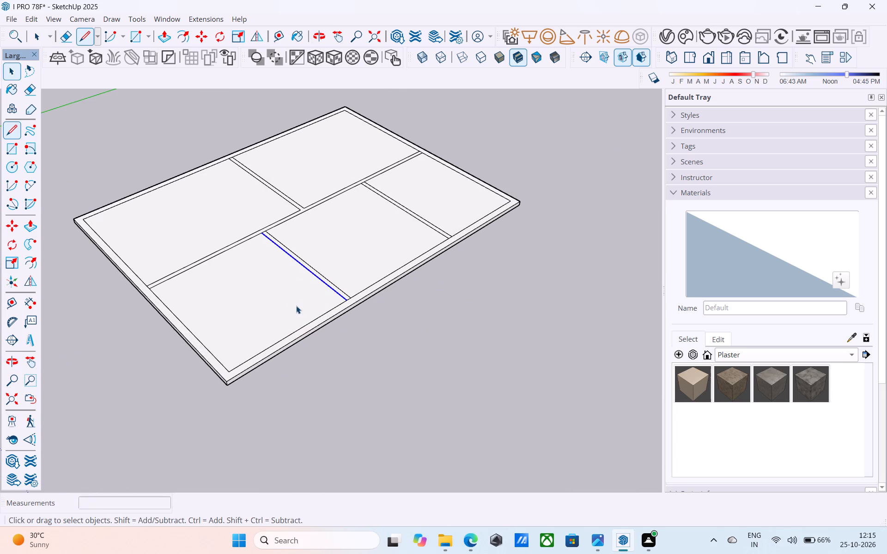
right_click(296, 306)
click(353, 158)
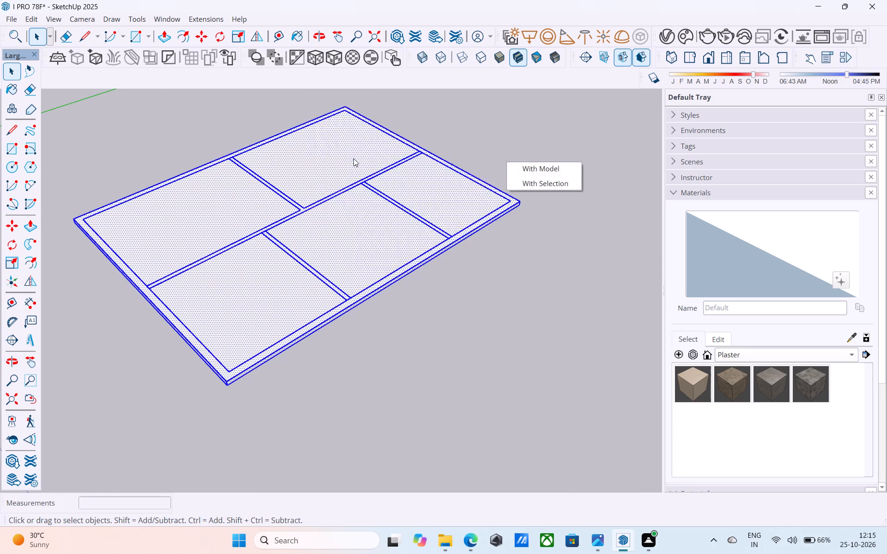
scroll(411, 388, down, 6)
middle_drag(407, 384, 438, 355)
double_click(354, 342)
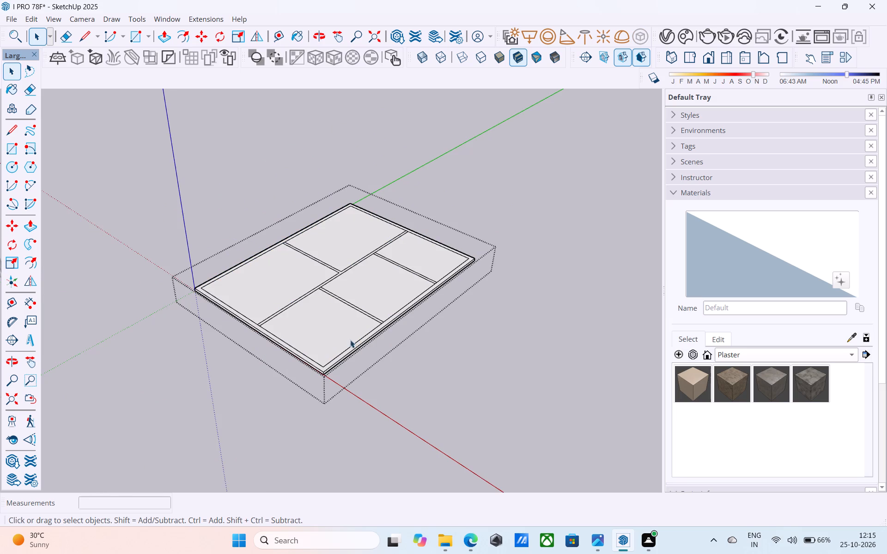
Erase the wall-line pieces closing the near end of the long partition and the outer-wall ends of the two parallel cross partitions.
middle_drag(379, 382, 343, 431)
scroll(330, 319, up, 6)
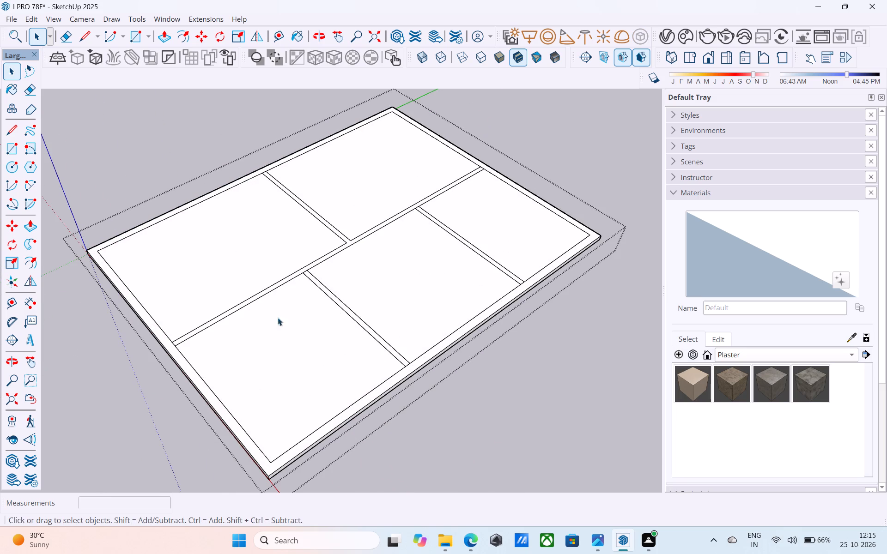
scroll(273, 324, down, 6)
scroll(340, 339, up, 4)
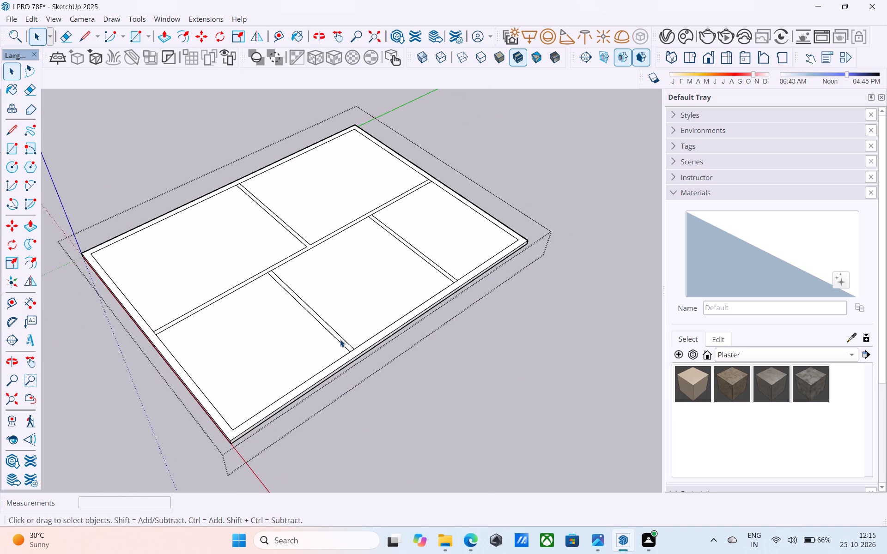
key(e)
scroll(361, 338, up, 9)
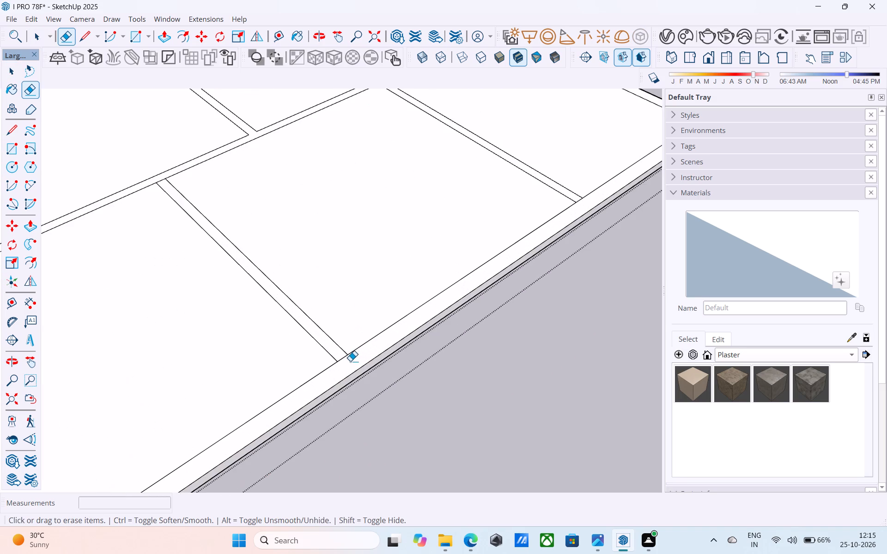
drag(346, 358, 341, 355)
drag(580, 201, 574, 198)
scroll(592, 221, down, 6)
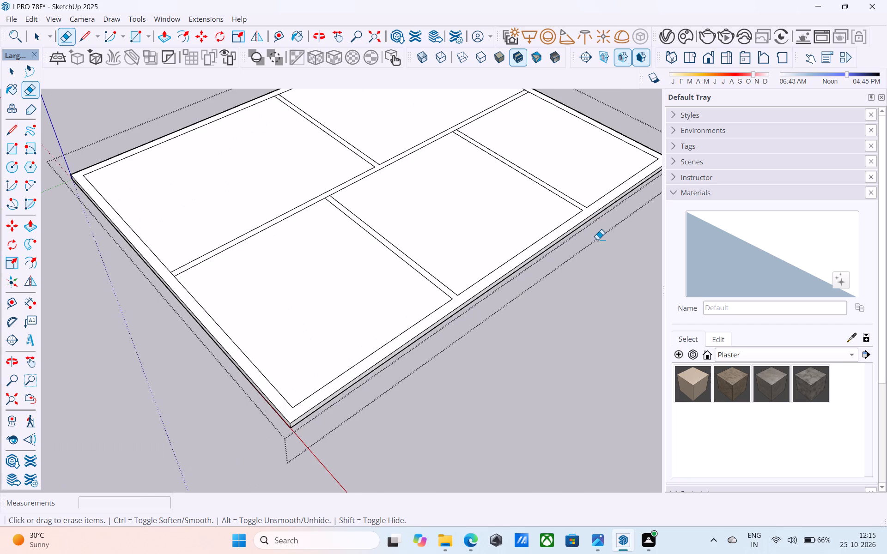
scroll(173, 269, up, 5)
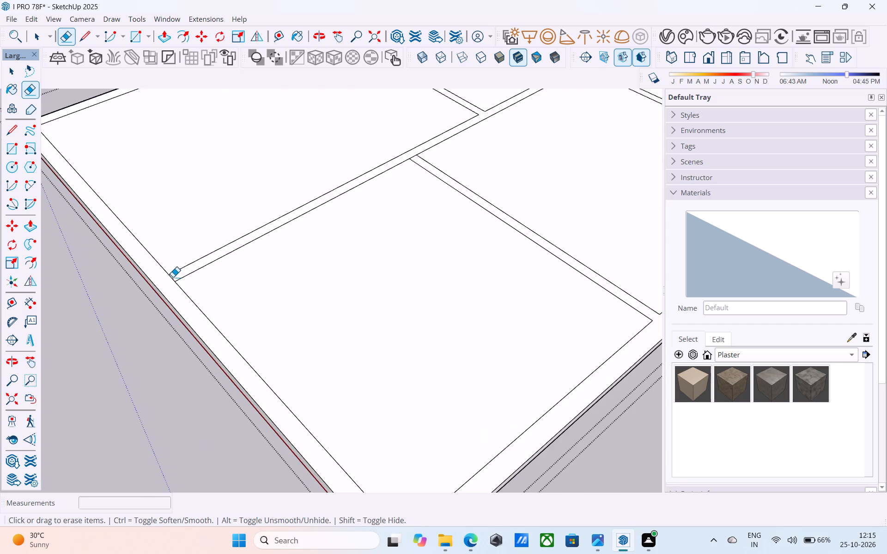
drag(173, 277, 167, 278)
Erase the line pieces separating the same two cross partitions from the long partition.
scroll(411, 155, up, 4)
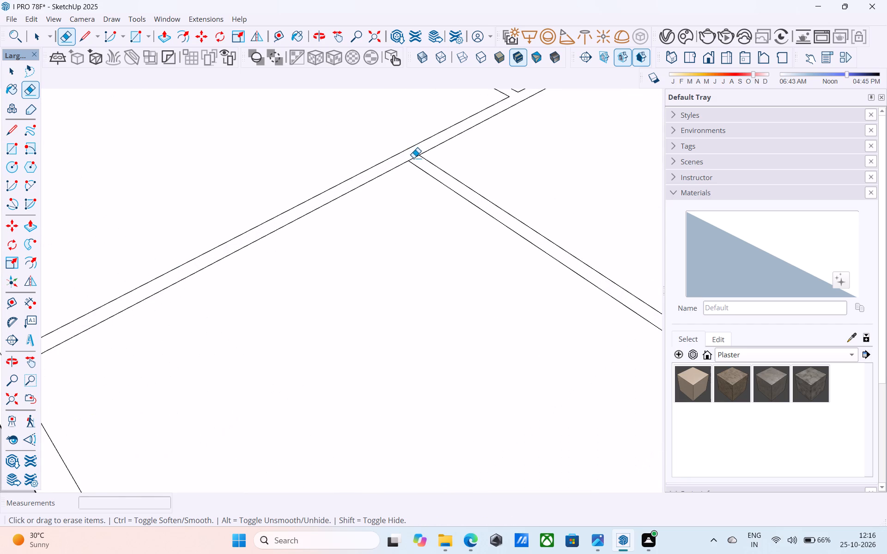
click(414, 158)
scroll(317, 242, down, 5)
scroll(217, 287, down, 4)
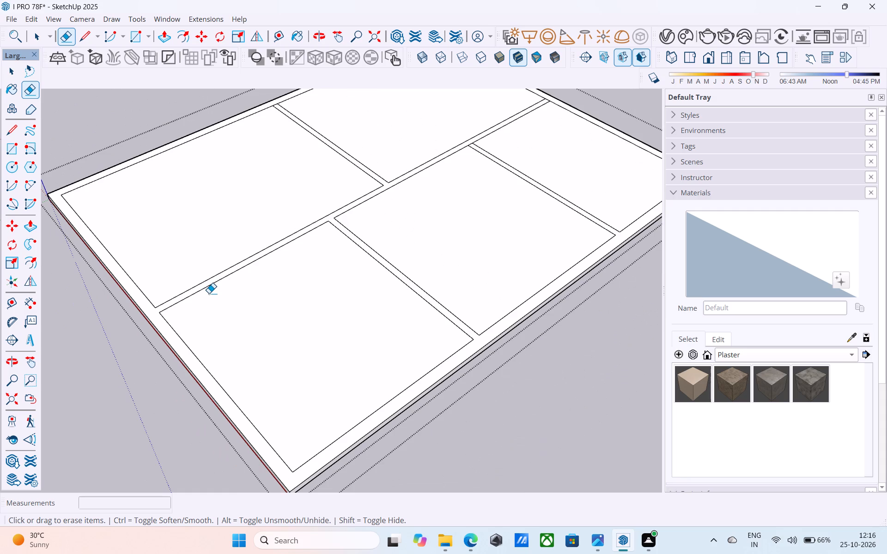
scroll(471, 137, up, 10)
click(469, 155)
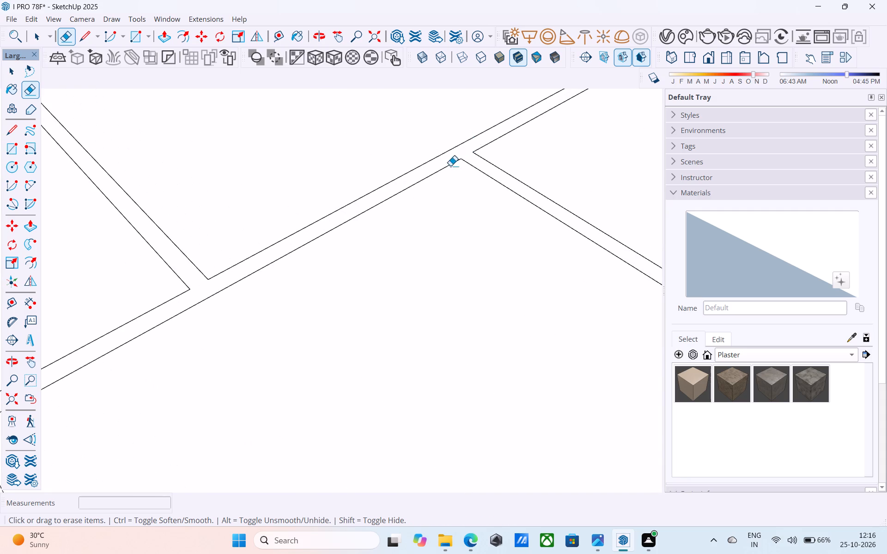
Erase the wall-line pieces closing the long partition's far end and the remaining cross partition's outer-wall end.
scroll(363, 234, down, 6)
scroll(573, 91, up, 5)
drag(543, 121, 539, 125)
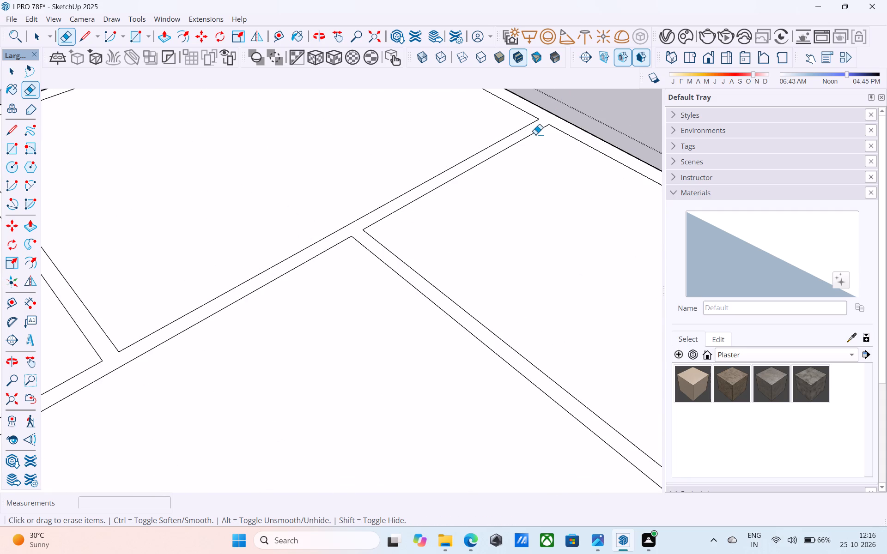
scroll(535, 152, down, 6)
scroll(495, 178, down, 5)
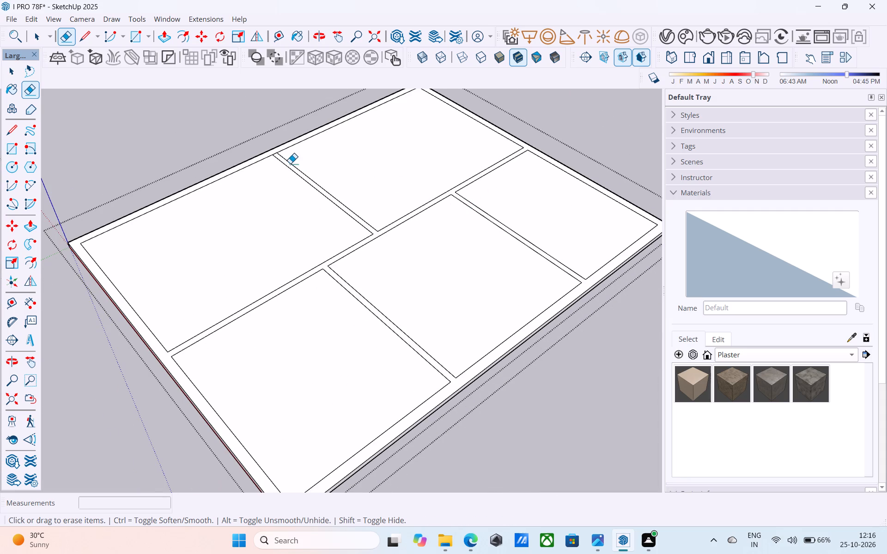
scroll(288, 161, up, 10)
drag(259, 145, 254, 141)
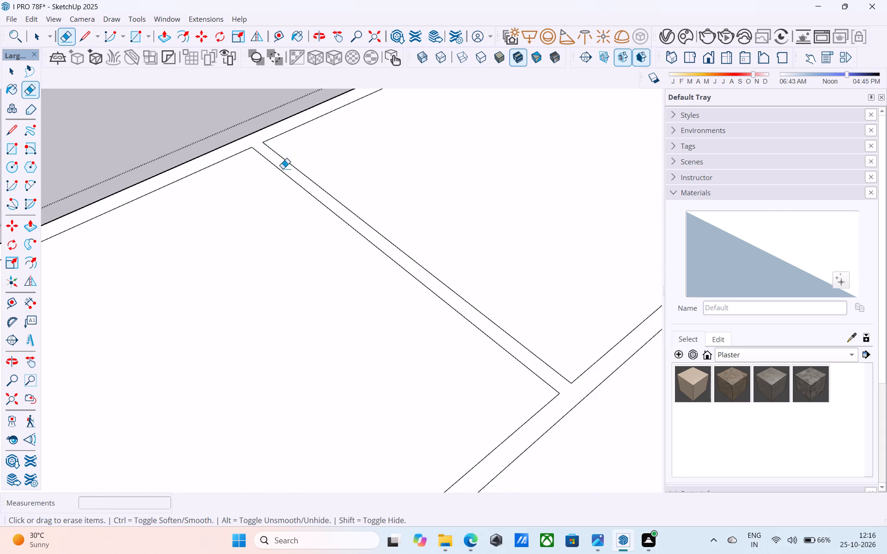
scroll(293, 180, down, 16)
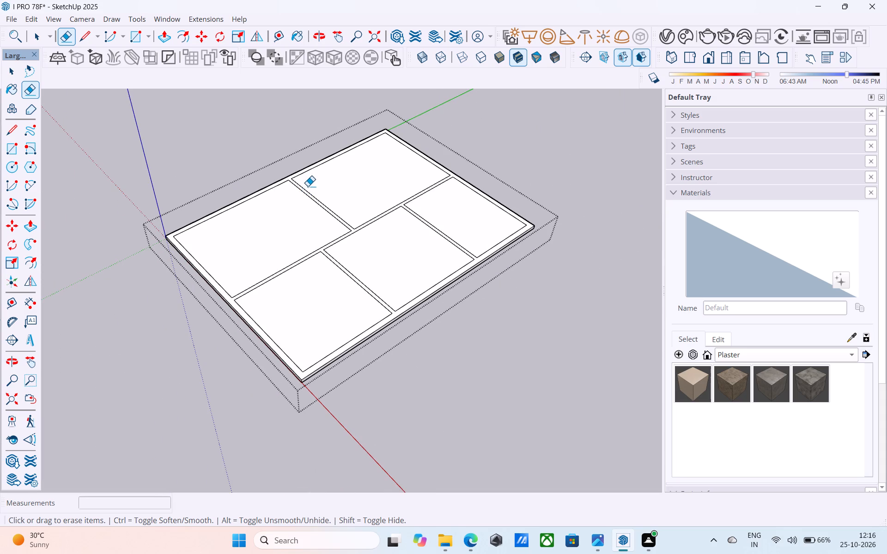
Examine the cleaned-up wall outline for leftover lines at the partition junctions.
middle_drag(308, 186, 298, 177)
scroll(298, 177, up, 1)
scroll(303, 182, down, 5)
middle_drag(309, 194, 302, 187)
scroll(312, 233, up, 5)
scroll(319, 243, down, 6)
scroll(318, 243, up, 1)
middle_drag(302, 232, 291, 225)
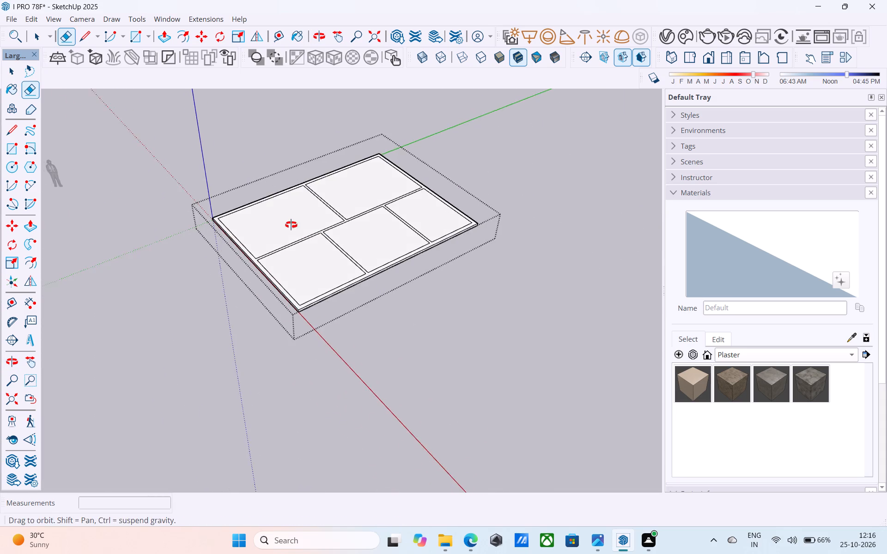
middle_drag(291, 225, 291, 224)
scroll(294, 227, up, 5)
Push/Pull the connected wall face upward by 10' to raise all outer walls and partitions.
key(space)
scroll(264, 211, down, 6)
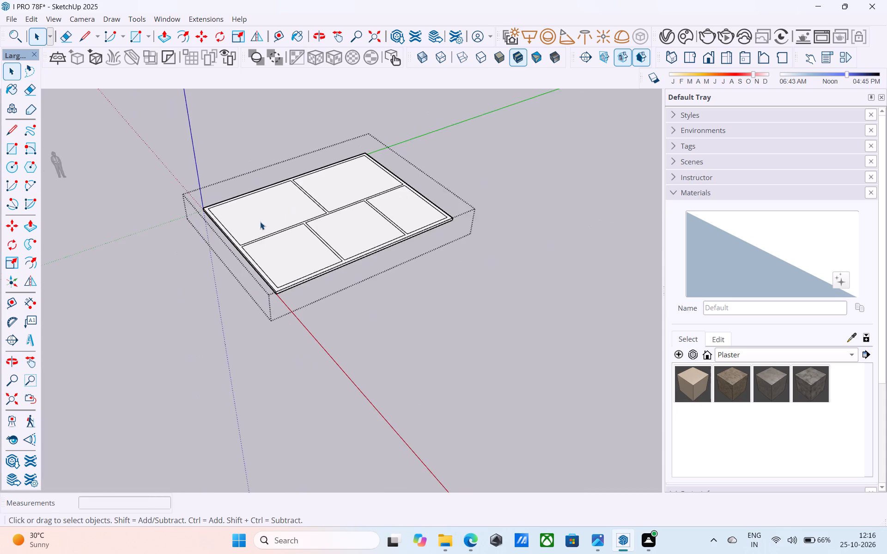
scroll(303, 297, up, 13)
click(246, 274)
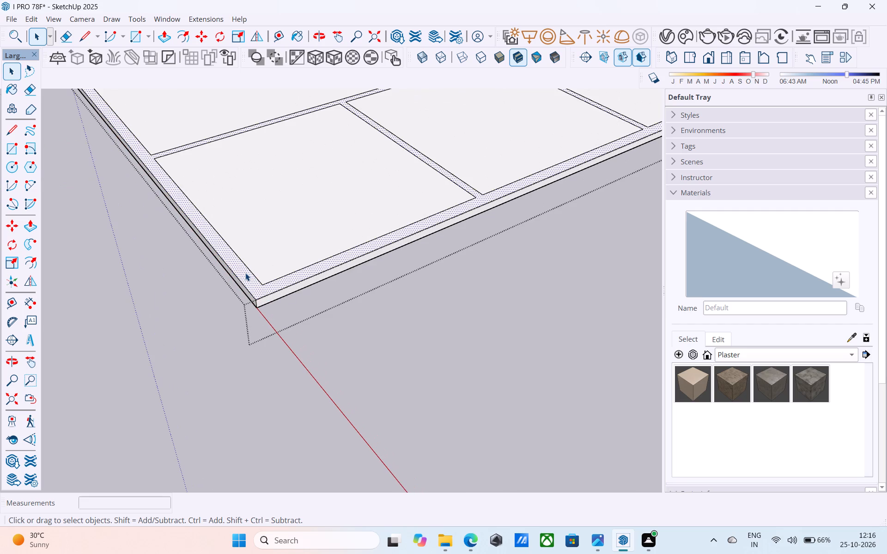
key(p)
click(245, 272)
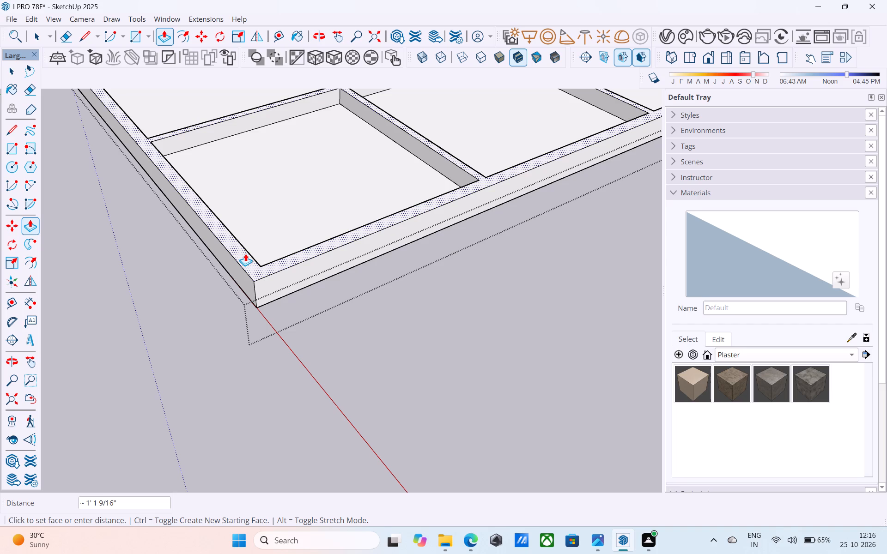
text(21)
key(2)
key(BackSpace)
key(BackSpace)
key(BackSpace)
key(BackSpace)
text(10')
key(Return)
key(space)
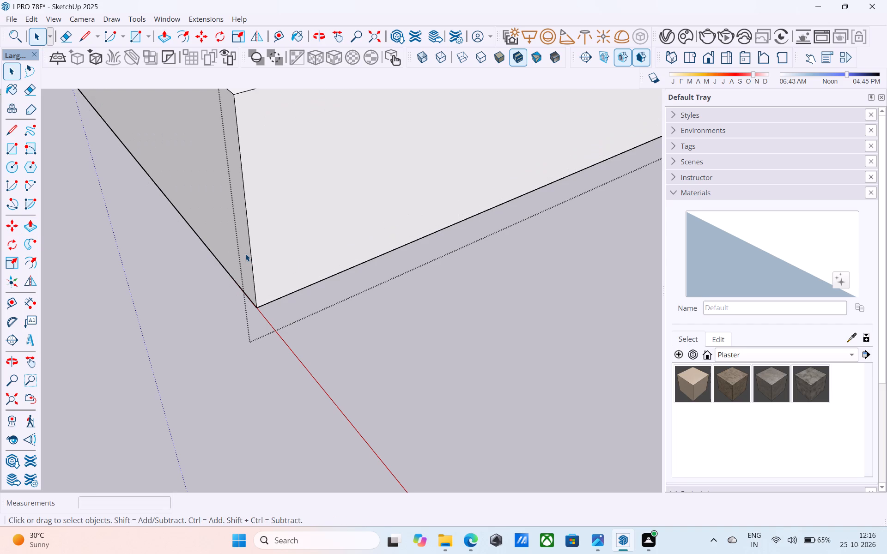
Examine the raised walls and the rooms between them from several angles.
scroll(228, 295, down, 15)
middle_drag(227, 321, 254, 285)
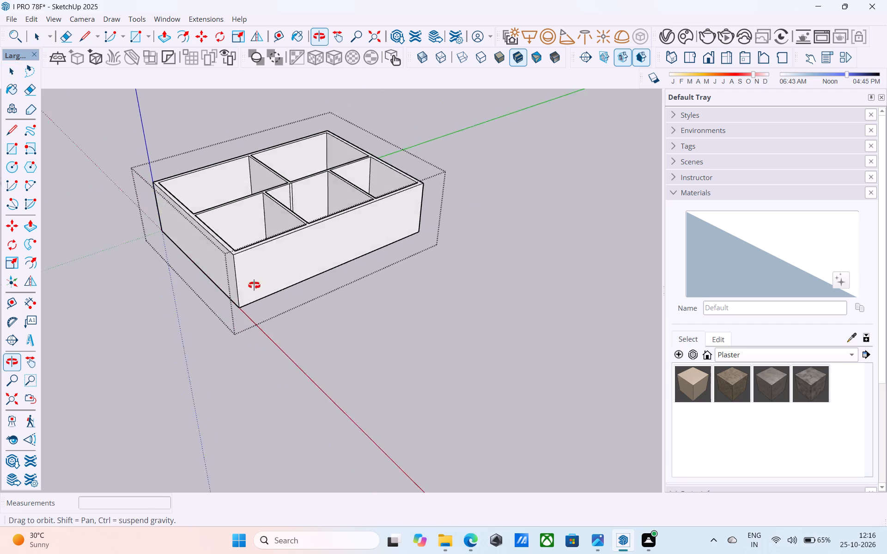
middle_drag(254, 285, 267, 310)
scroll(300, 194, up, 6)
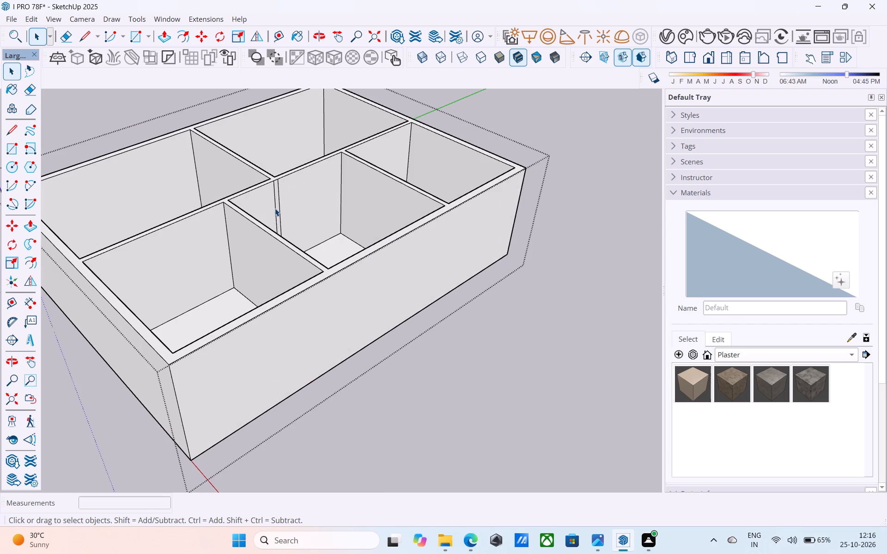
scroll(274, 207, down, 3)
middle_drag(274, 207, 272, 261)
scroll(283, 220, down, 3)
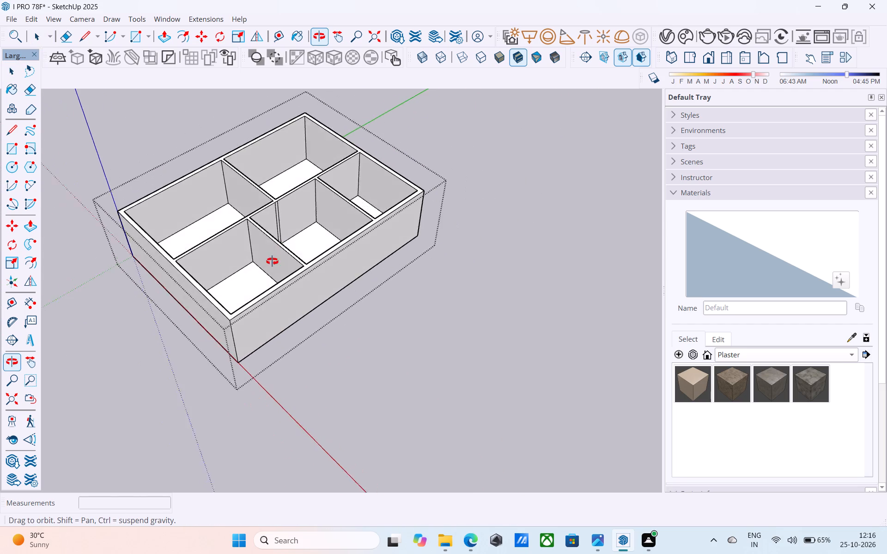
middle_drag(272, 261, 265, 278)
scroll(266, 273, up, 6)
scroll(267, 273, down, 5)
middle_drag(267, 274, 320, 346)
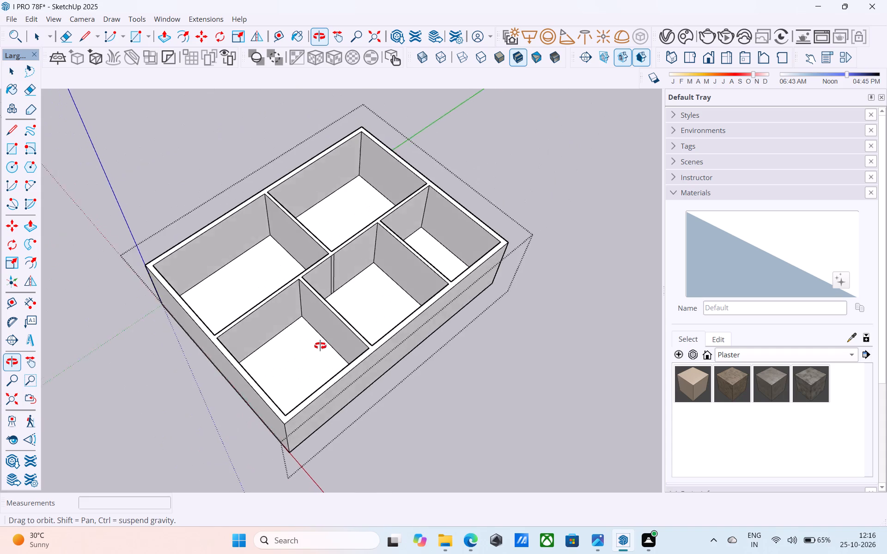
middle_drag(320, 346, 268, 331)
Draw two 9" lines across the outer wall's top, extending both faces of the nearer cross partition to the outer edge.
scroll(309, 331, up, 5)
scroll(346, 340, up, 1)
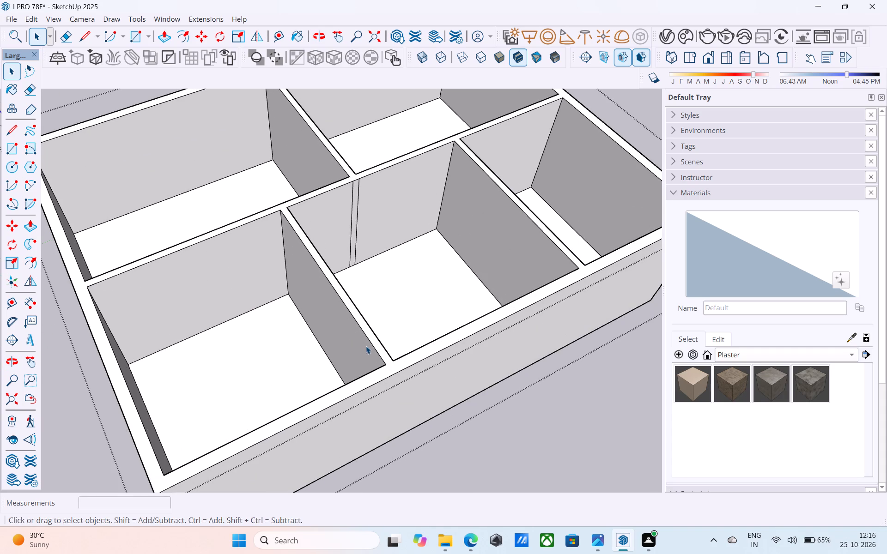
key(l)
click(388, 361)
click(395, 371)
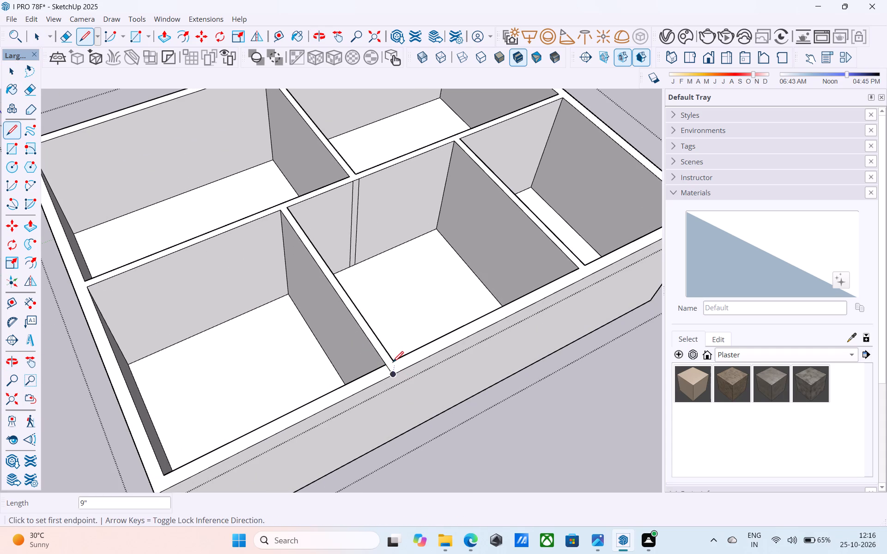
click(392, 360)
key(l)
click(393, 361)
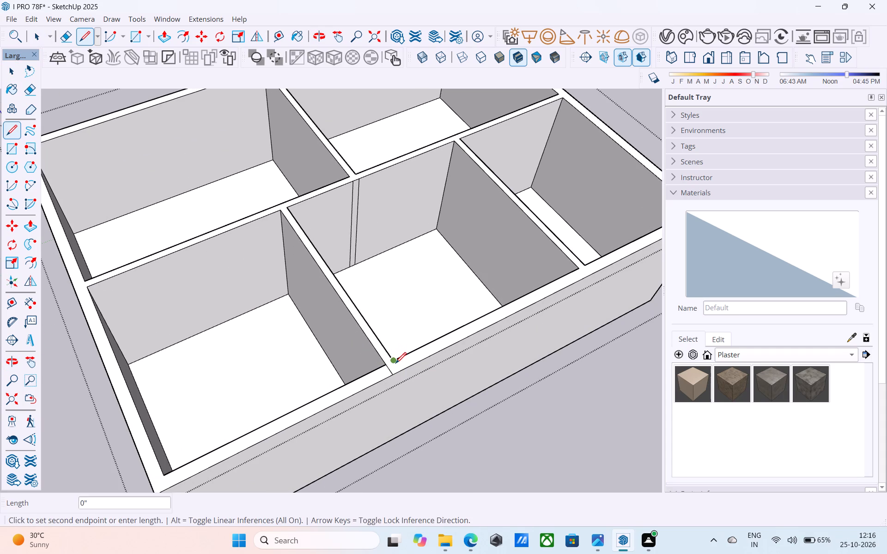
click(401, 371)
Draw two 9" lines across the outer wall's top, extending both faces of the farther cross partition to the outer edge.
click(576, 262)
click(585, 277)
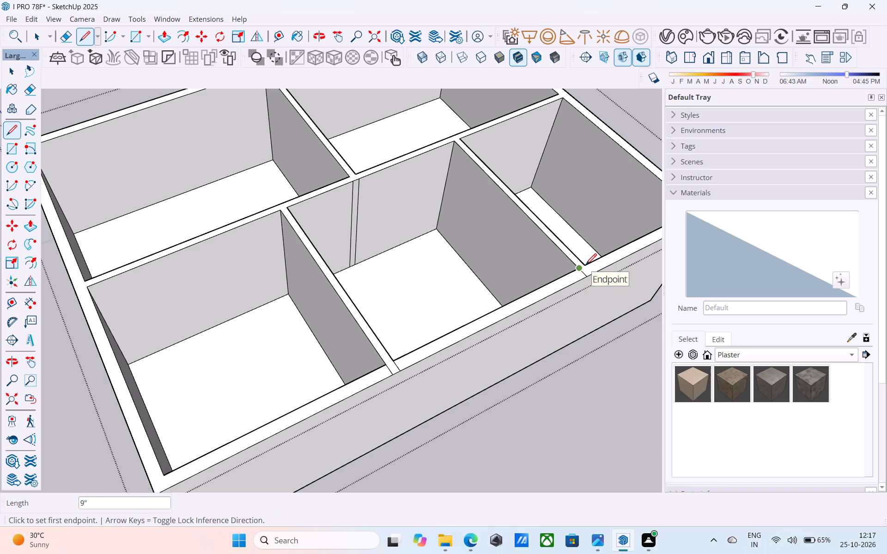
scroll(586, 265, up, 3)
click(585, 262)
click(595, 277)
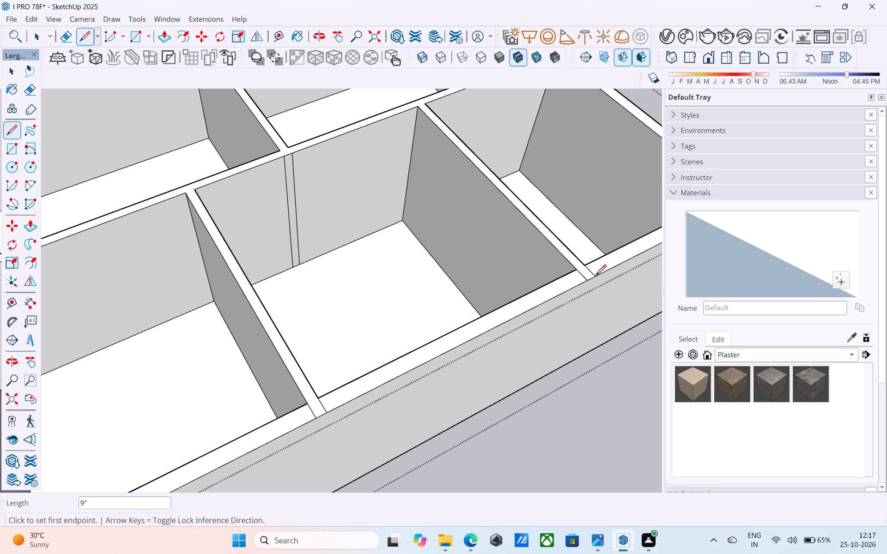
scroll(460, 223, down, 6)
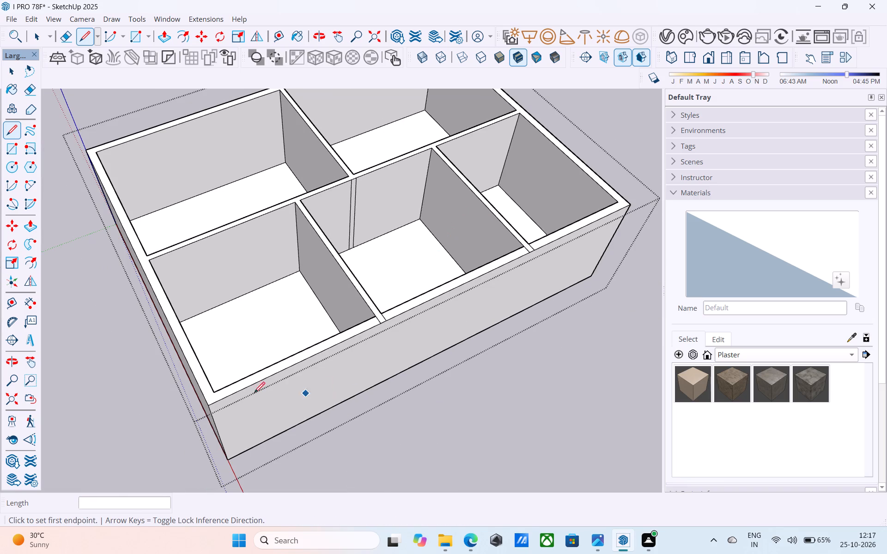
Extend the corner room's inner wall face across the outer wall's top at the red-axis corner and down the outer face to its bottom edge.
scroll(206, 389, up, 11)
click(233, 397)
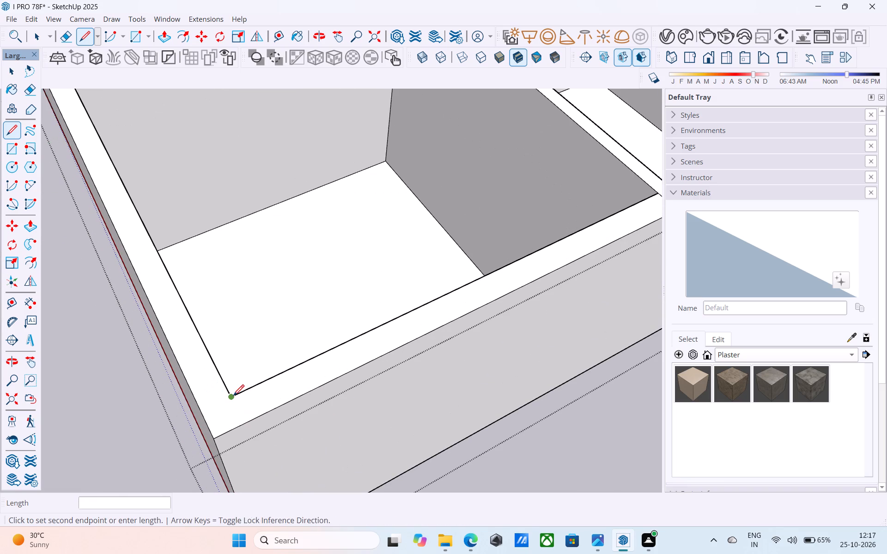
click(246, 419)
scroll(189, 348, down, 9)
middle_drag(220, 385, 214, 357)
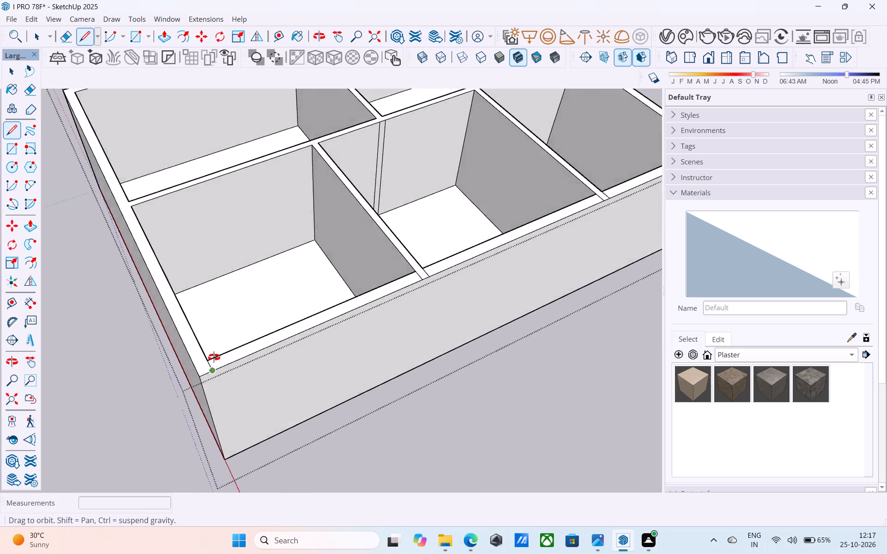
middle_drag(214, 357, 201, 325)
scroll(201, 326, up, 4)
click(199, 331)
scroll(226, 199, down, 6)
scroll(263, 343, up, 6)
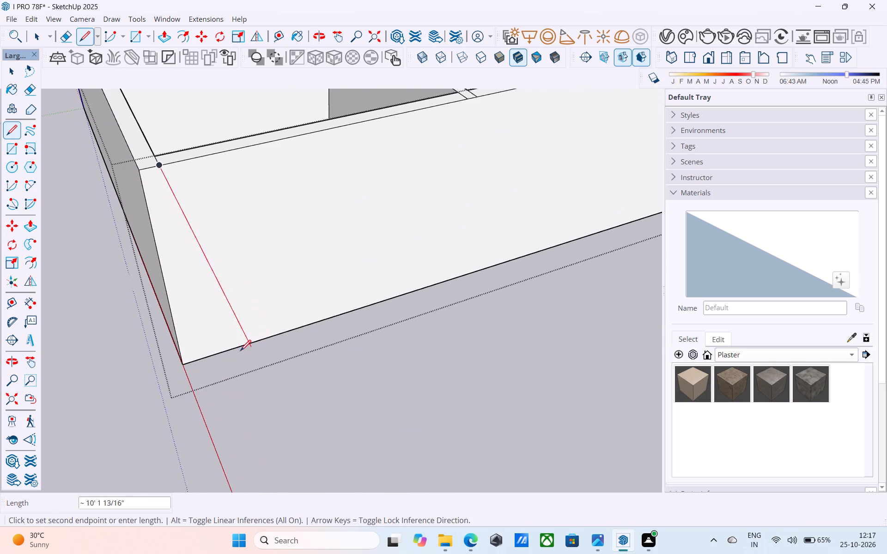
click(200, 358)
Draw two vertical 10' 6" lines down the outer wall face from both faces of the nearer cross partition.
scroll(126, 386, down, 6)
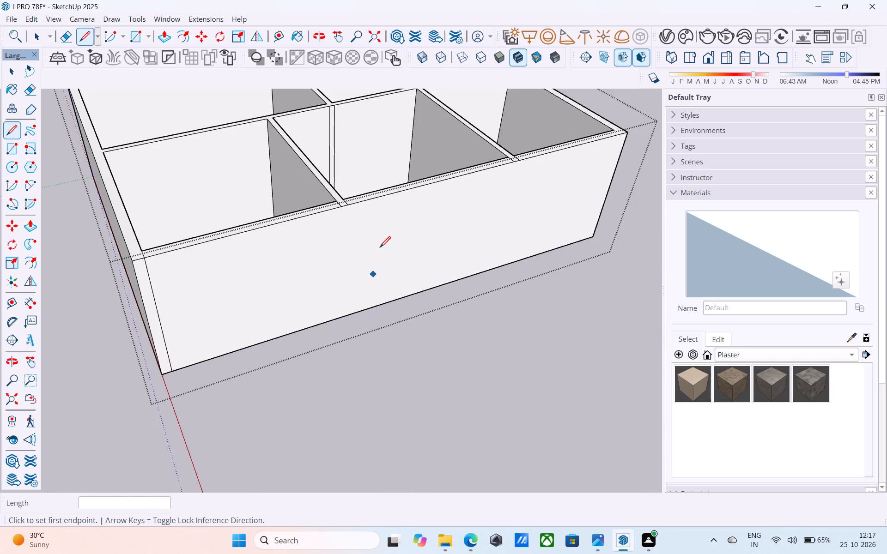
scroll(356, 225, up, 6)
click(338, 193)
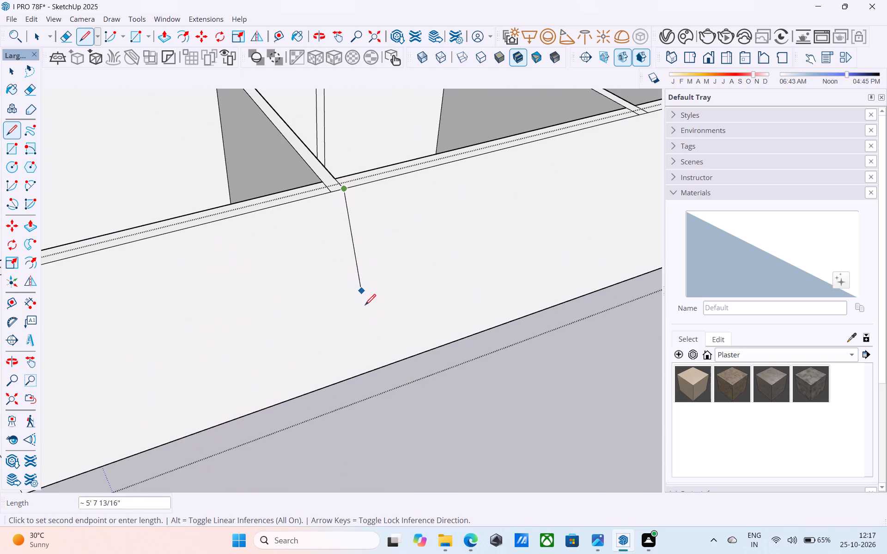
click(339, 379)
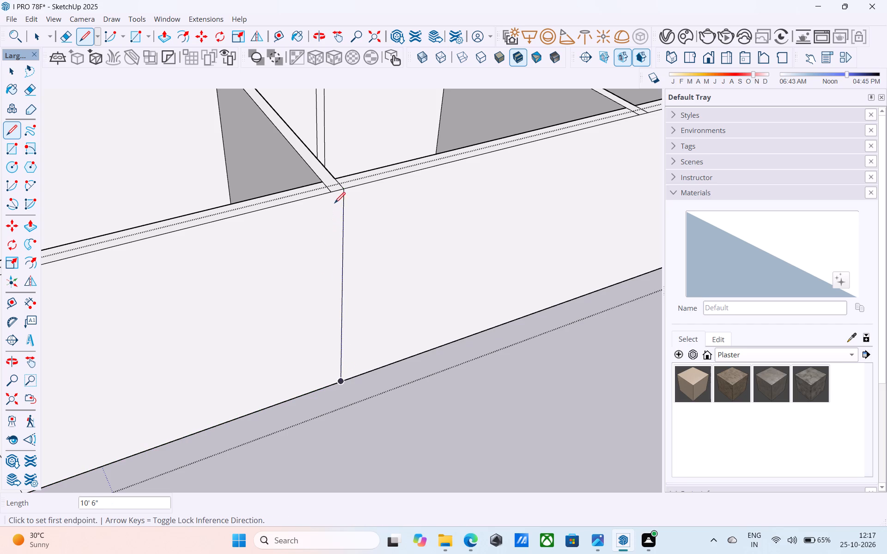
click(331, 195)
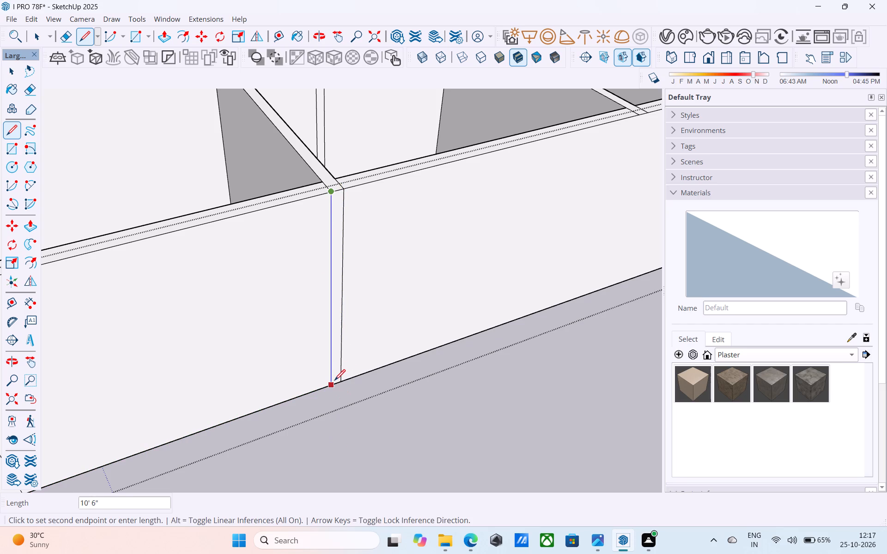
click(334, 382)
Draw two vertical 10' 6" lines down the outer wall face from both faces of the farther cross partition.
scroll(307, 402, down, 6)
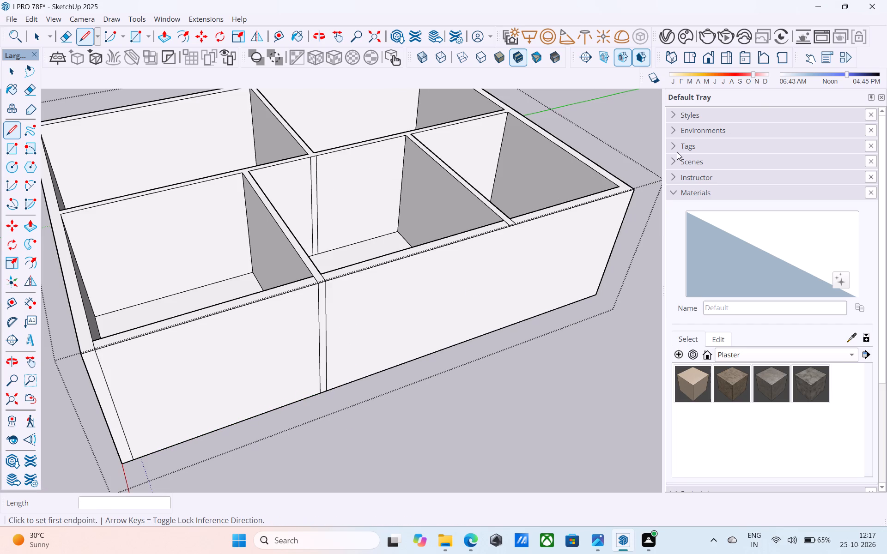
scroll(677, 152, up, 1)
scroll(516, 228, up, 4)
click(510, 226)
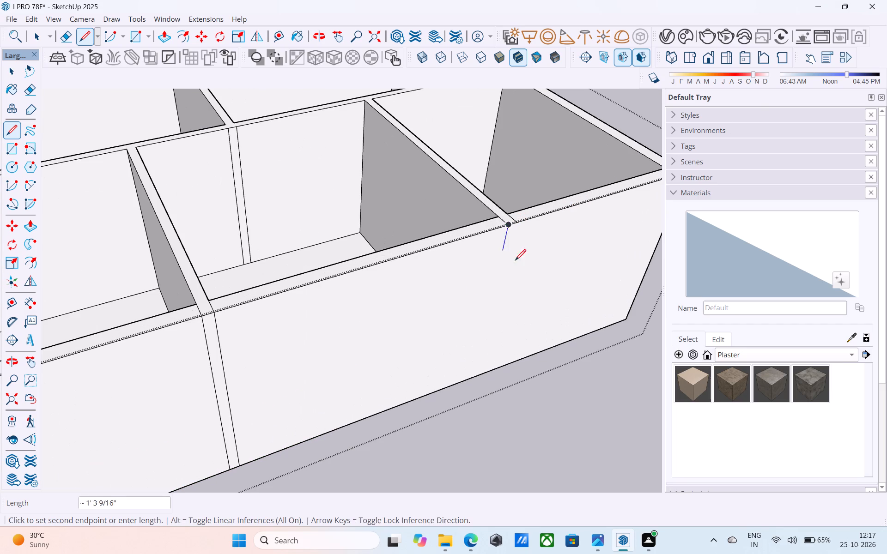
click(475, 380)
click(523, 221)
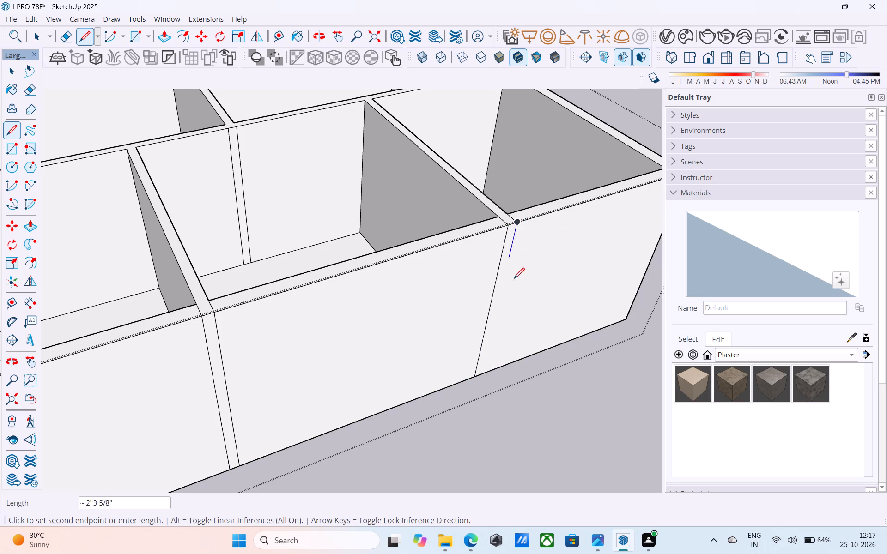
click(484, 370)
Draw a 9" line across the wall's top from the inner corner at its far end, continuing 10' 6" down the outer face.
scroll(478, 367, down, 5)
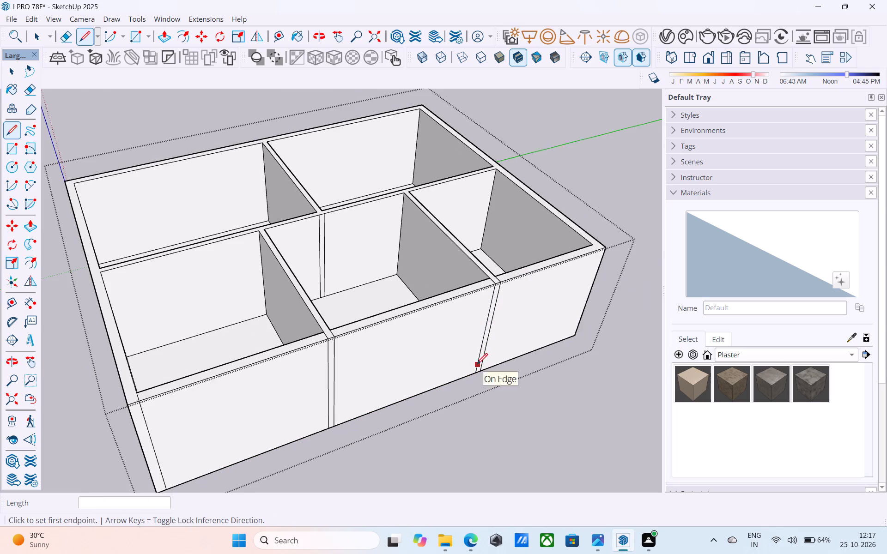
scroll(476, 357, down, 2)
scroll(560, 246, up, 8)
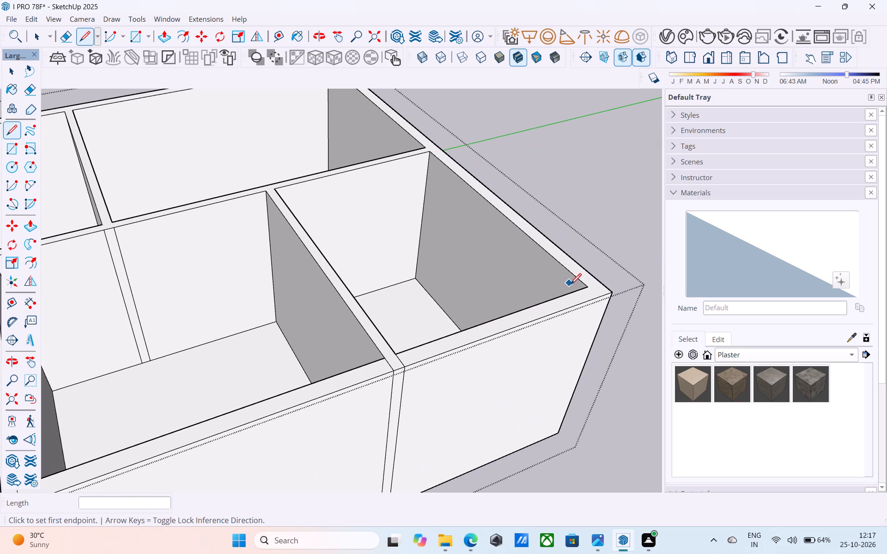
click(583, 289)
click(602, 297)
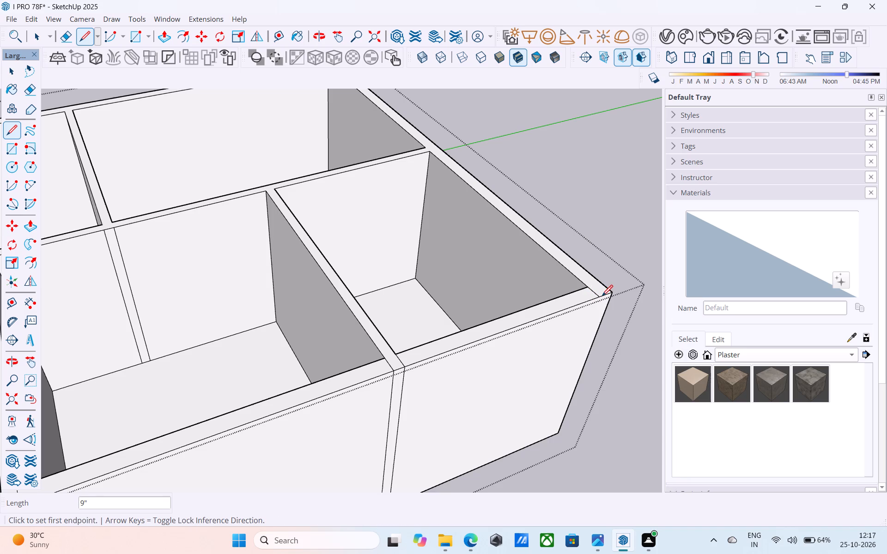
click(600, 301)
scroll(599, 219, down, 5)
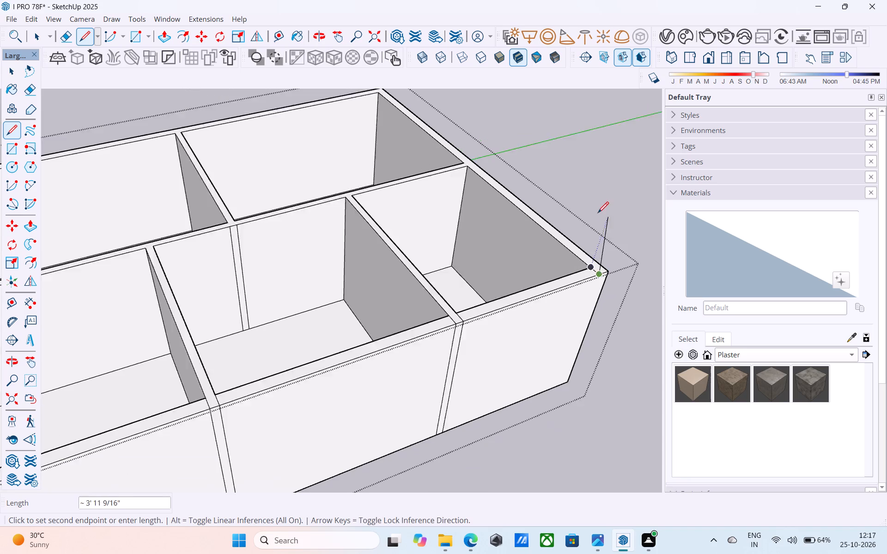
scroll(598, 214, down, 2)
scroll(598, 312, up, 6)
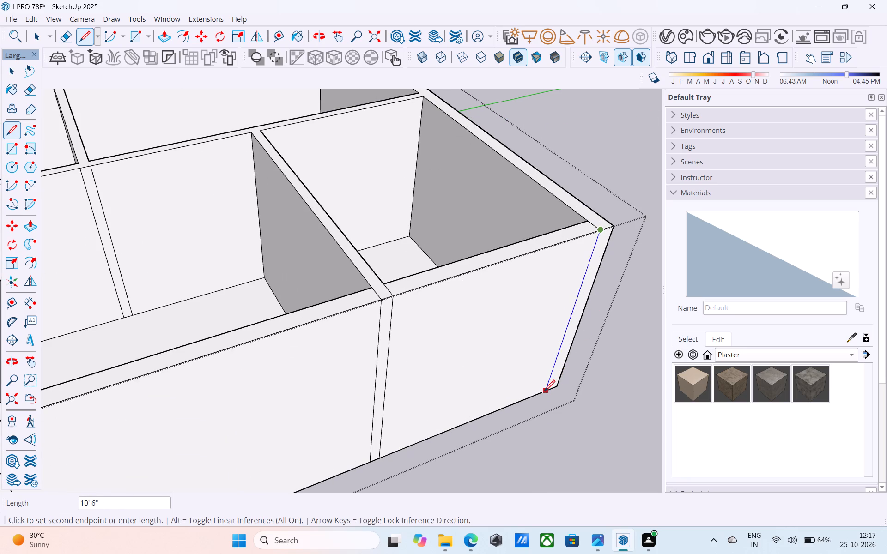
click(544, 392)
key(space)
Examine the divided outer wall face and the wall tops from several angles.
scroll(535, 375, down, 6)
middle_drag(535, 375, 535, 367)
scroll(539, 357, down, 3)
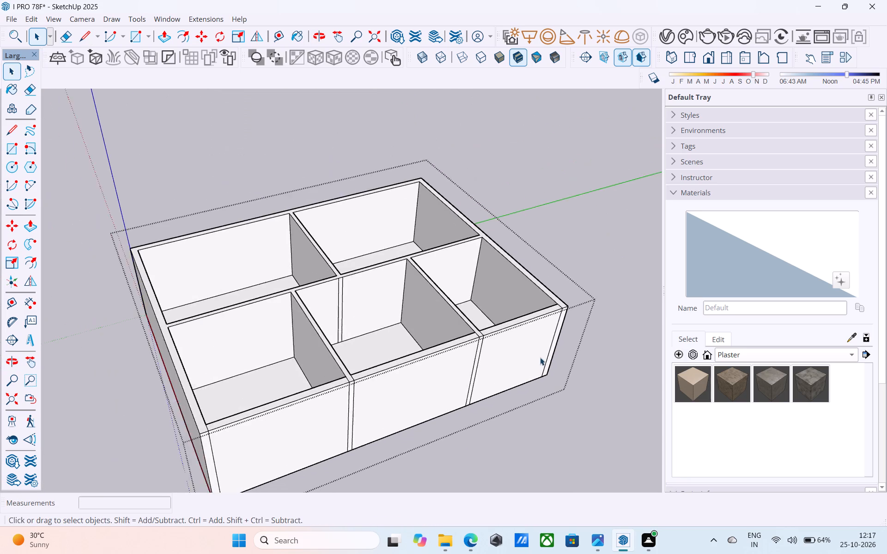
scroll(540, 357, down, 1)
middle_drag(541, 355, 515, 260)
middle_drag(528, 302, 522, 280)
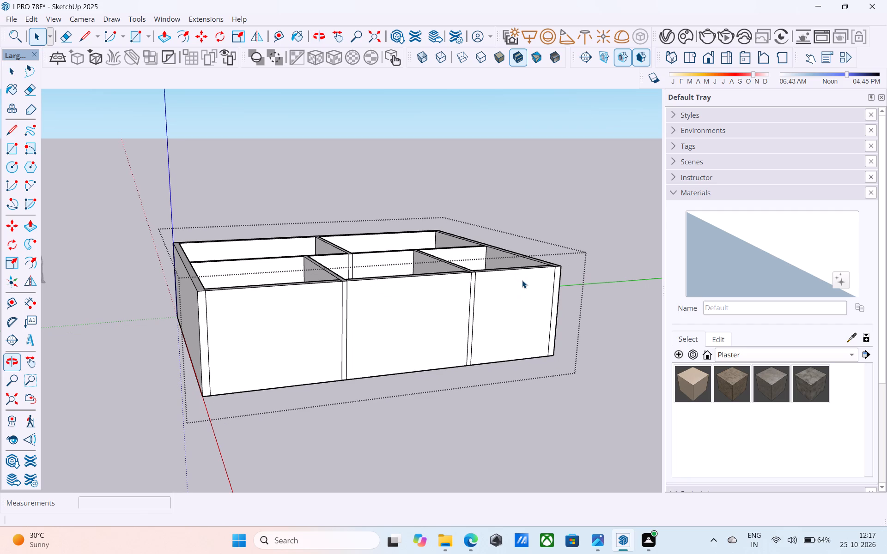
scroll(521, 279, up, 6)
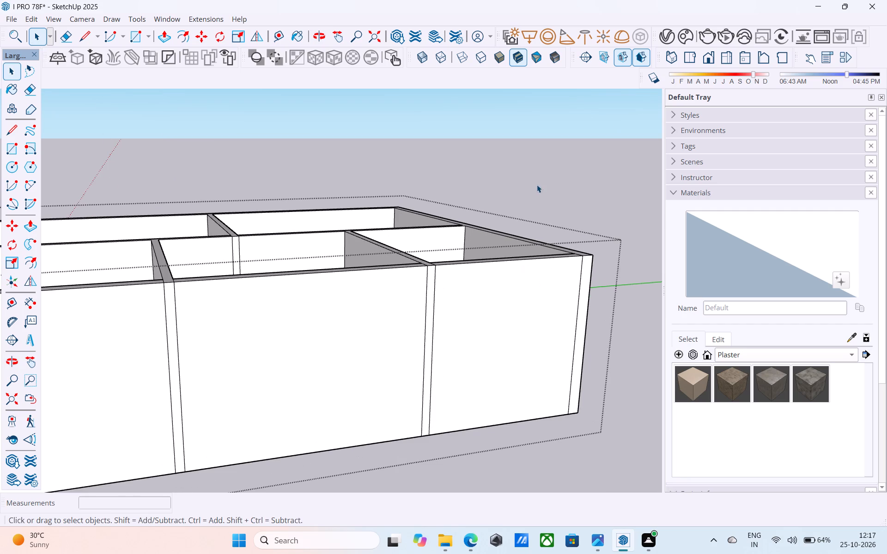
scroll(537, 185, down, 6)
middle_drag(539, 199, 547, 283)
scroll(551, 285, up, 1)
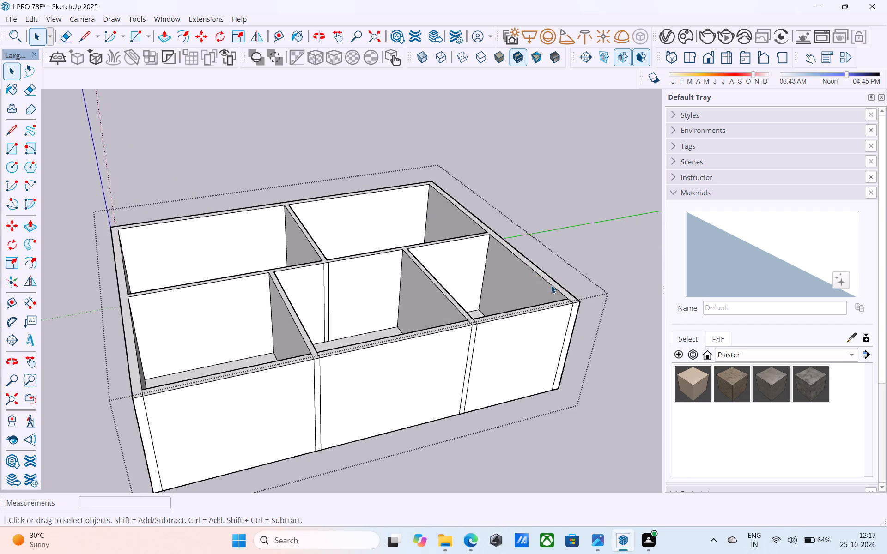
scroll(551, 285, up, 2)
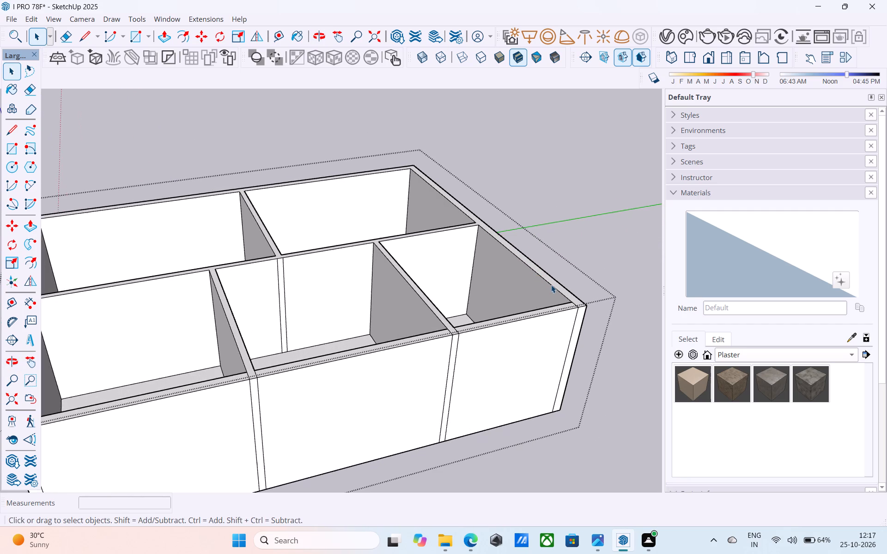
scroll(551, 285, up, 2)
scroll(551, 285, down, 3)
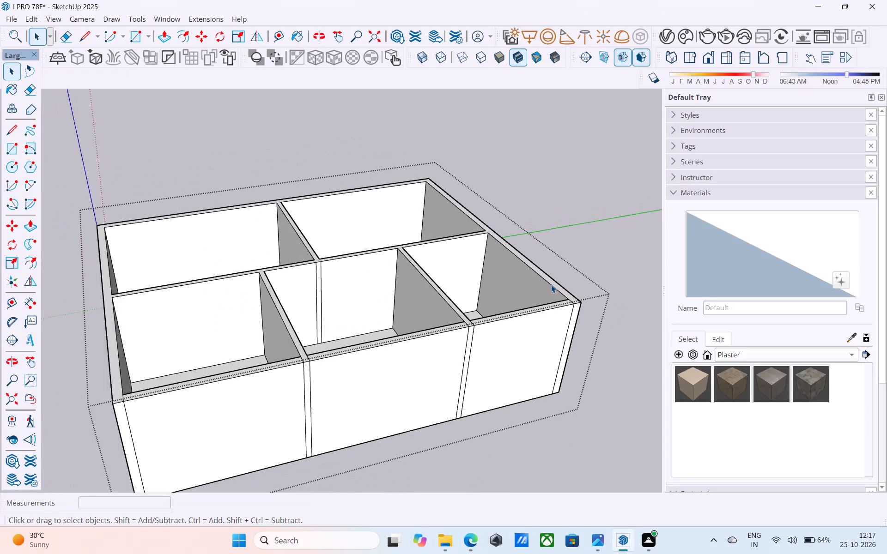
scroll(551, 285, down, 7)
middle_drag(551, 285, 555, 289)
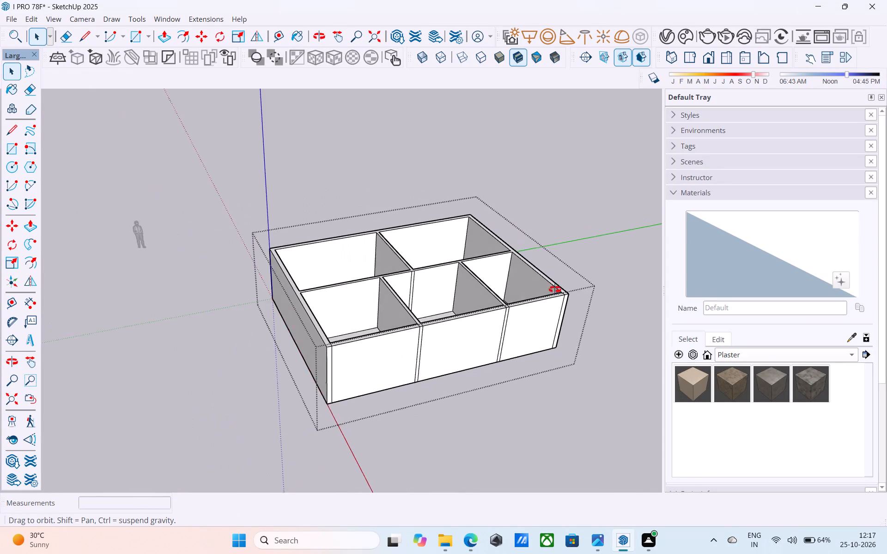
middle_drag(555, 289, 488, 312)
Draw two 9" lines across the top of the adjacent outer wall along the red axis, extending both faces of its partition to the outer edge.
scroll(287, 235, up, 5)
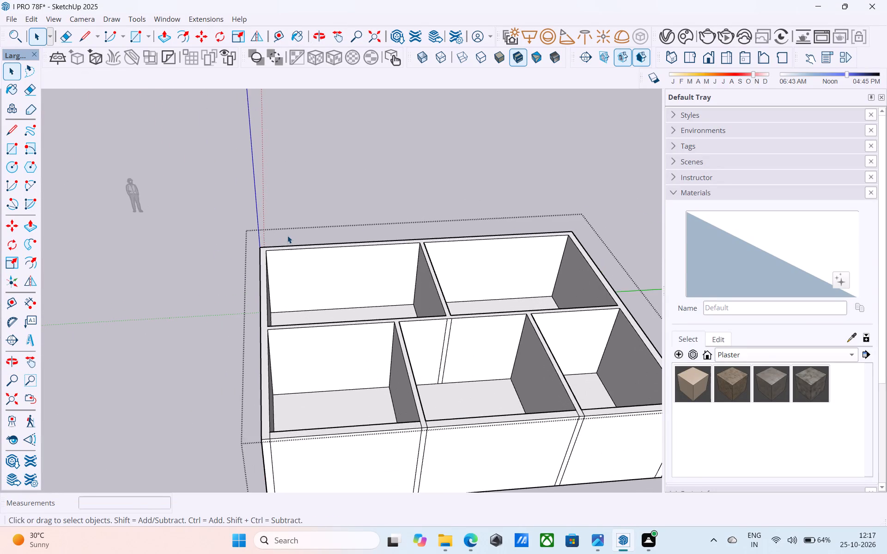
scroll(227, 255, down, 5)
middle_drag(228, 257, 421, 290)
scroll(386, 335, up, 5)
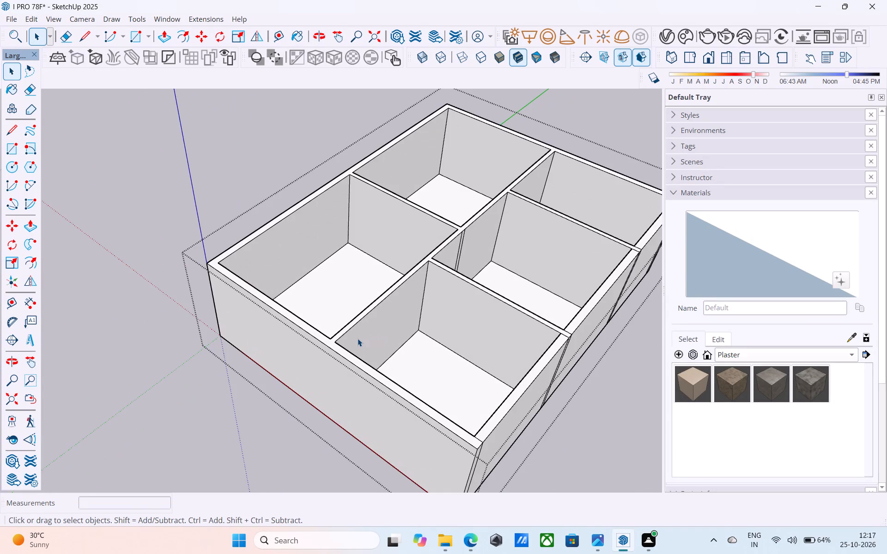
key(l)
scroll(313, 350, up, 5)
click(344, 326)
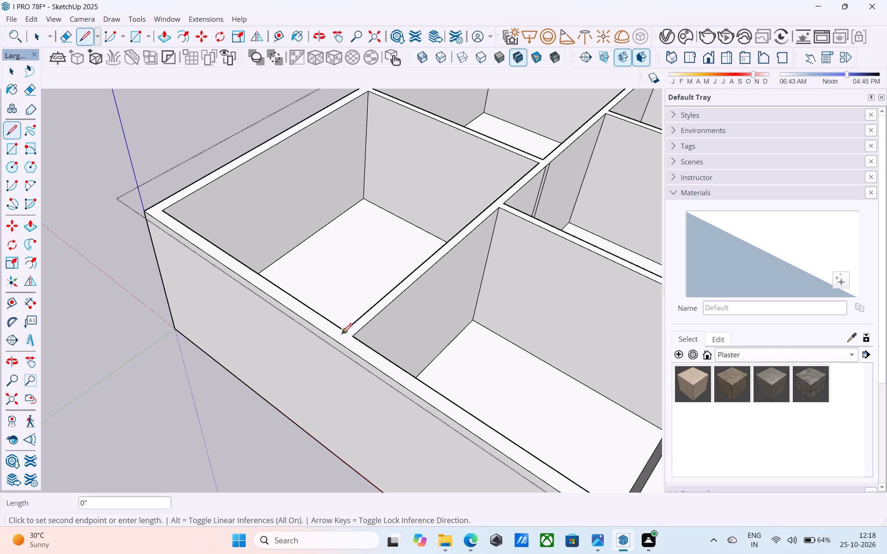
click(335, 338)
click(352, 337)
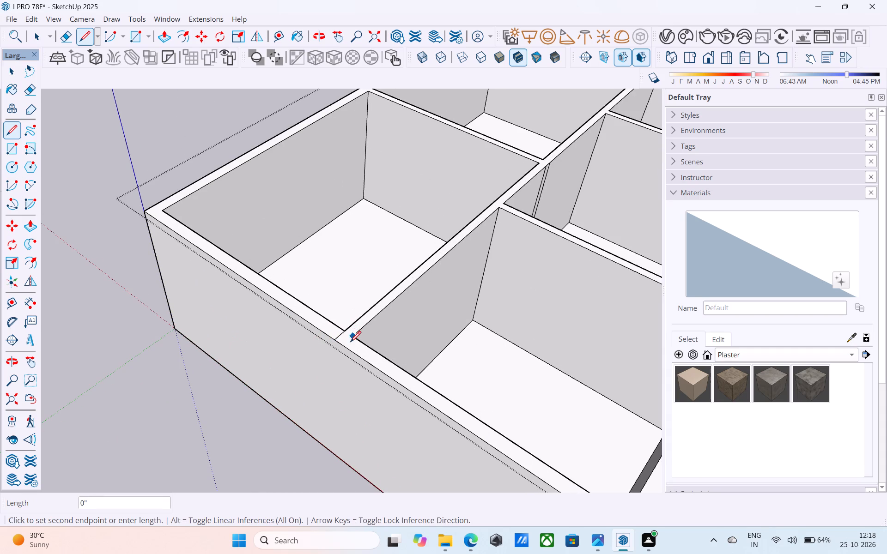
click(347, 345)
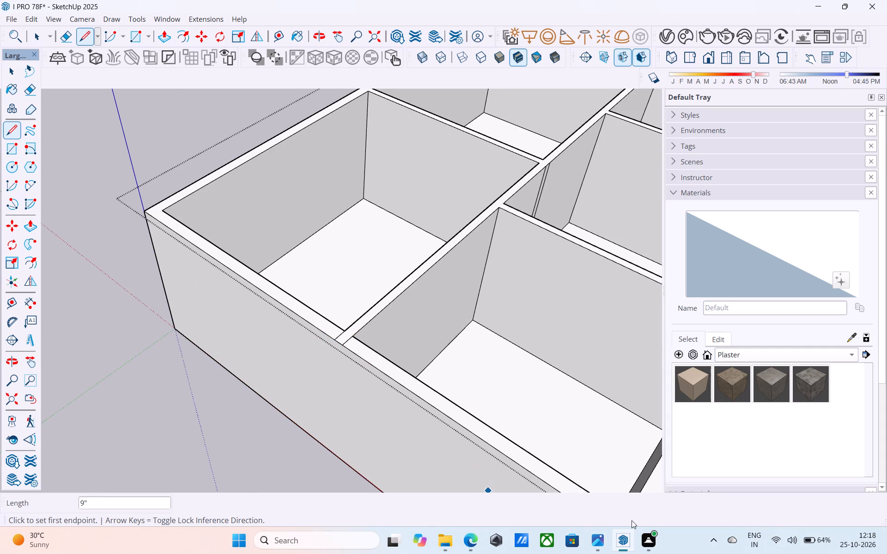
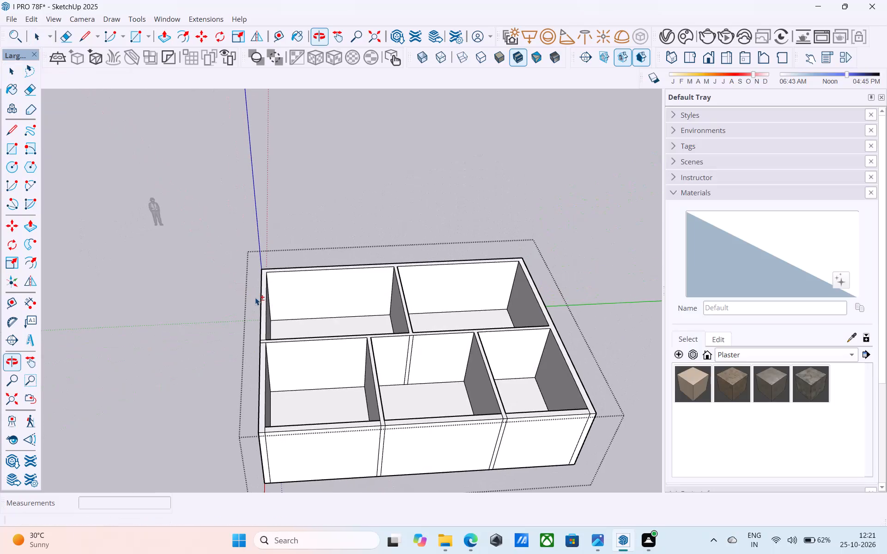
Cover the corner room at the origin with a 14' 3" by 19' 3" rectangle at wall-top level and reverse its face.
key(r)
scroll(265, 257, up, 10)
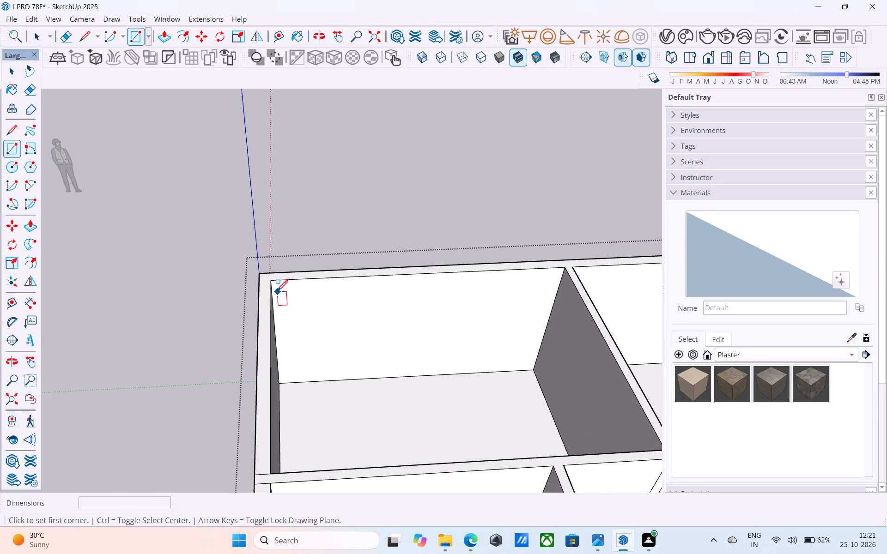
click(272, 281)
scroll(267, 276, up, 1)
scroll(267, 275, down, 8)
scroll(480, 377, up, 5)
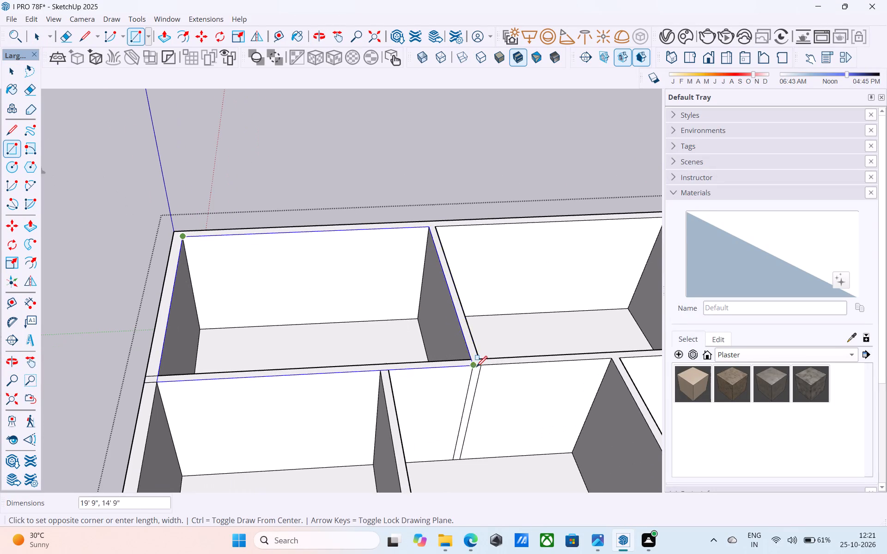
click(473, 355)
key(space)
click(396, 324)
right_click(396, 324)
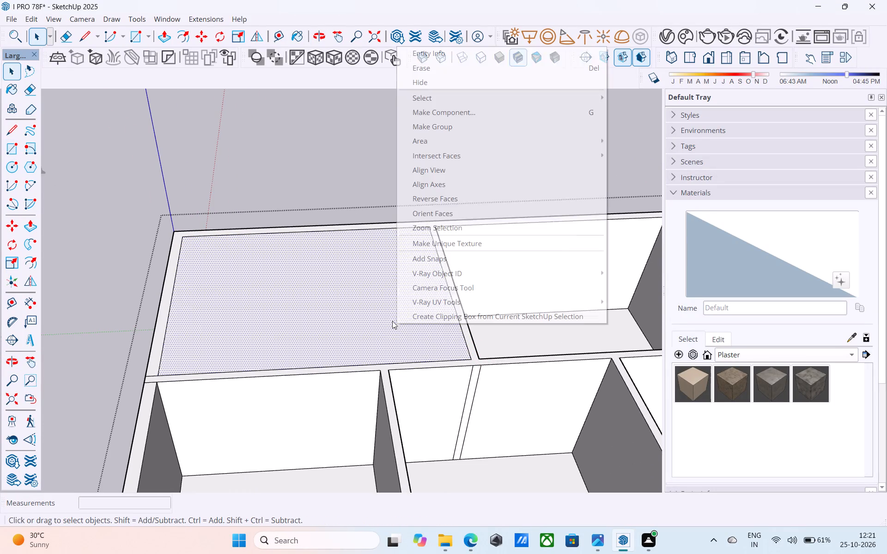
click(453, 202)
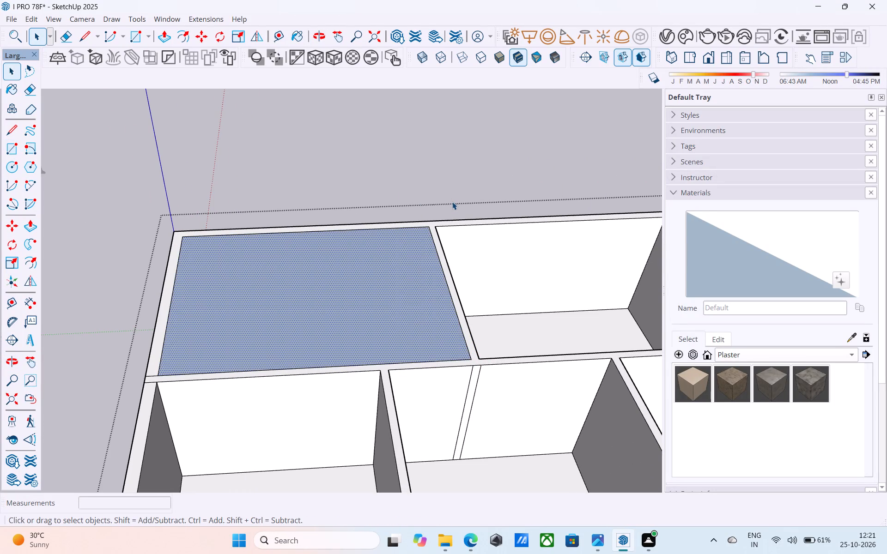
Draw 6" vertical lines up along the blue axis from two diagonally opposite corners of the new room-top face.
middle_drag(462, 251, 456, 249)
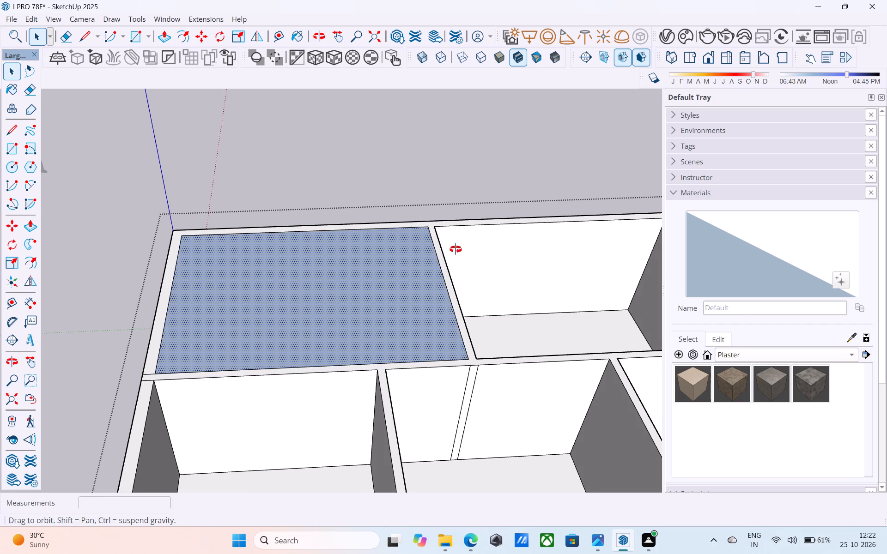
middle_drag(456, 249, 454, 248)
key(l)
scroll(169, 235, up, 2)
click(177, 230)
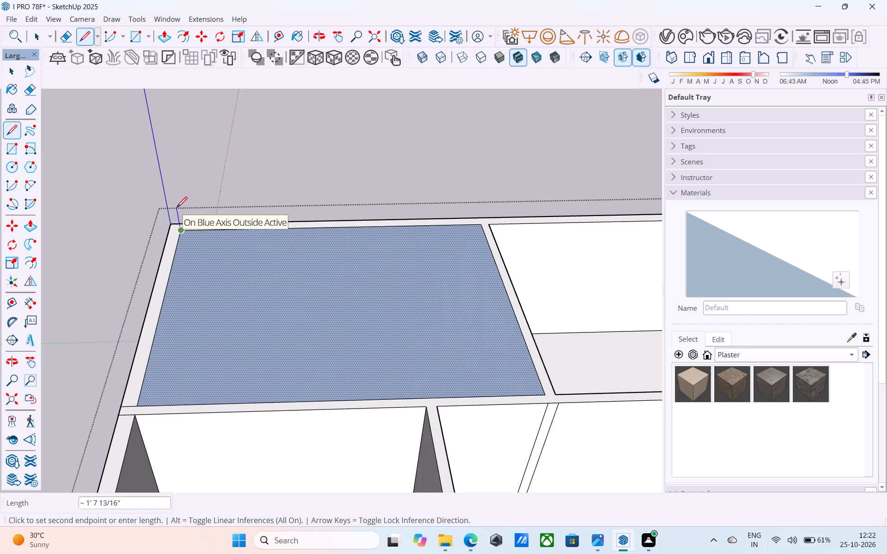
text(6")
key(Return)
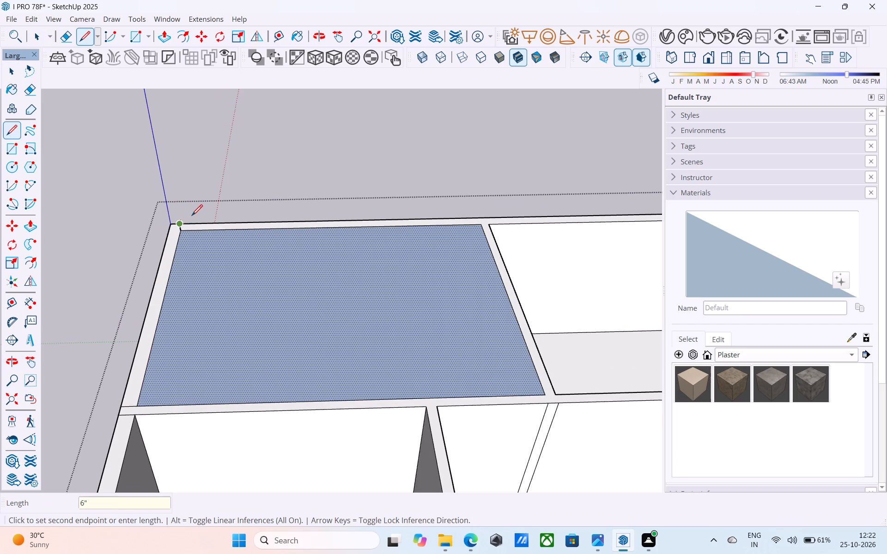
key(l)
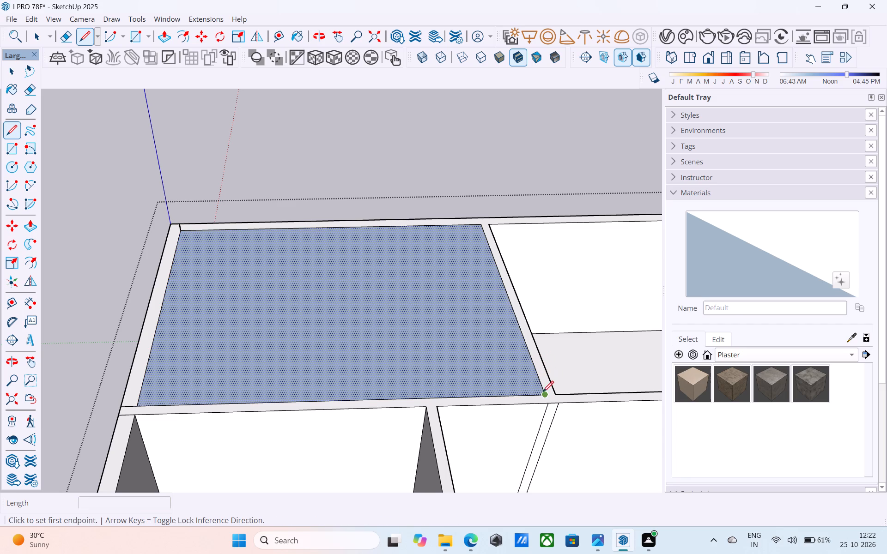
click(542, 395)
middle_drag(525, 389, 421, 338)
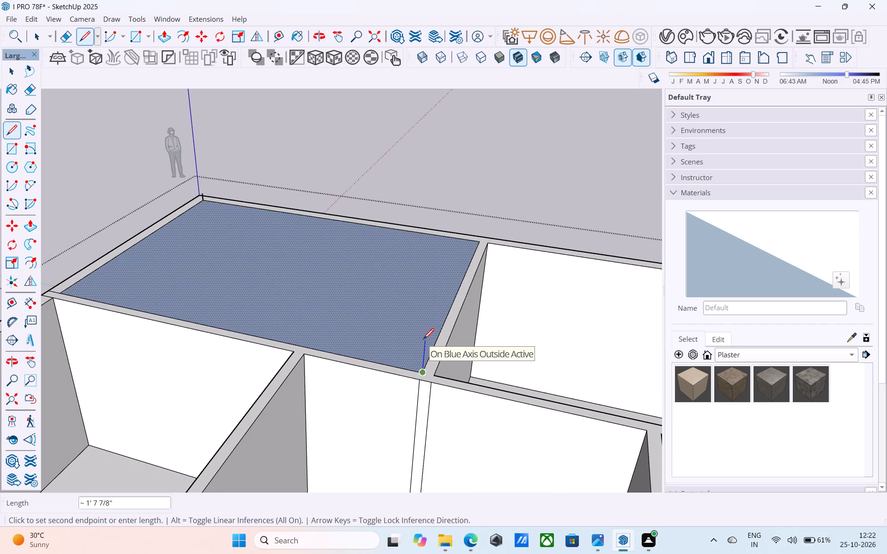
text(6")
key(Return)
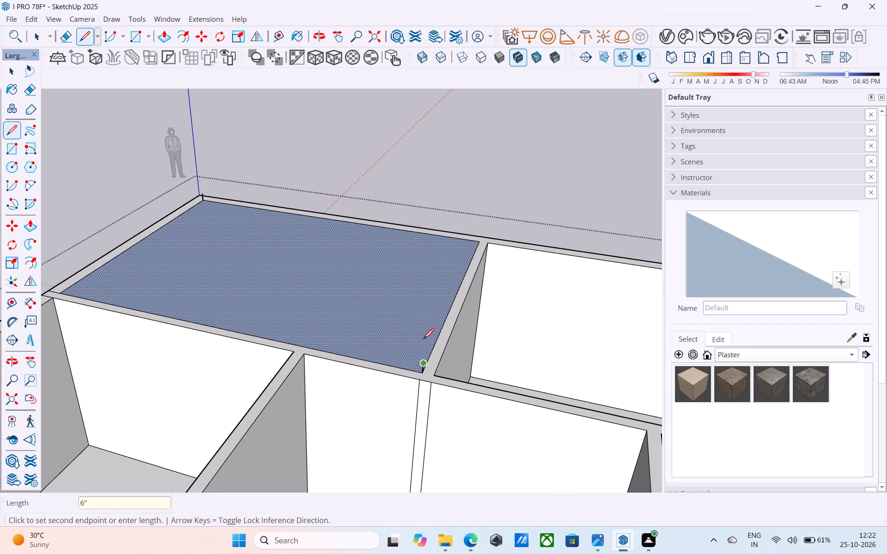
Draw a 14' 3" by 19' 3" rectangle between the upper ends of the two 6" lines to form the slab's top.
key(space)
key(r)
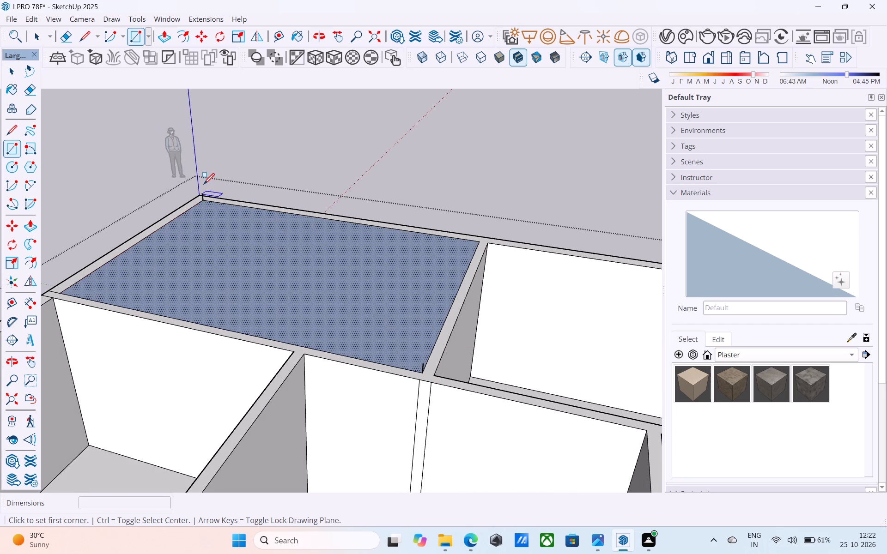
click(202, 192)
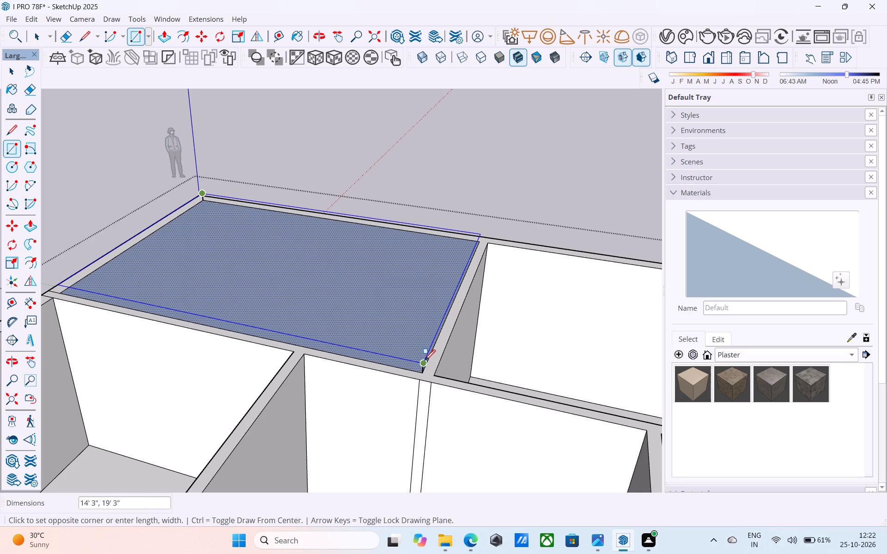
click(424, 362)
Draw the slab's vertical corner edge where the partition meets the outer wall along the red axis, closing the adjoining side faces.
scroll(489, 347, down, 7)
middle_drag(311, 345, 546, 360)
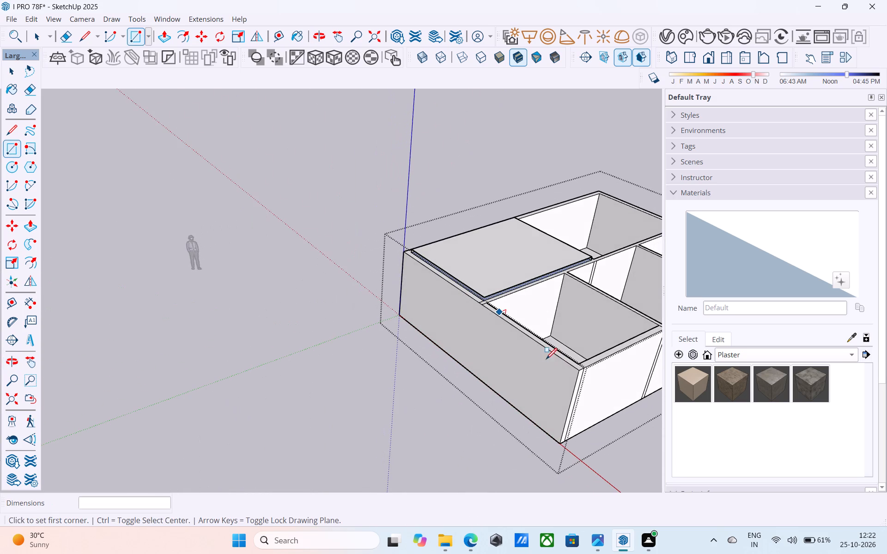
scroll(546, 233, up, 6)
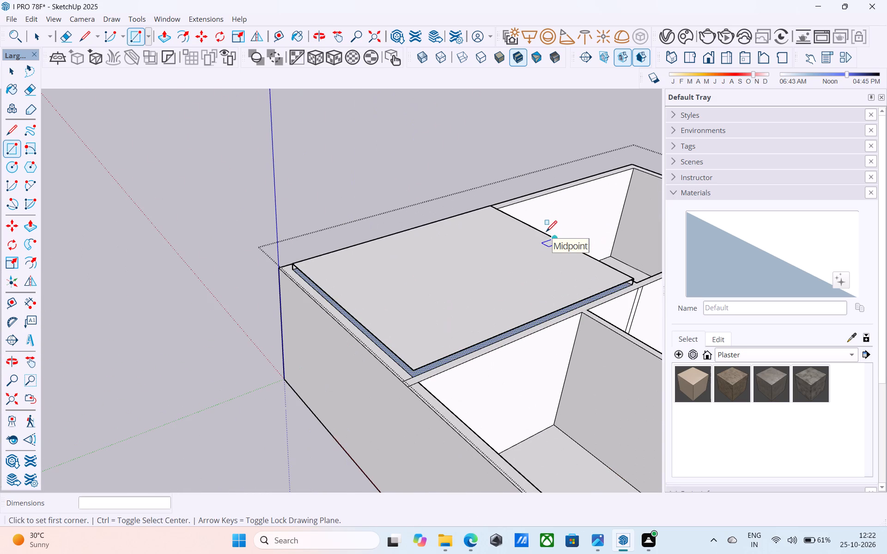
middle_drag(498, 298, 512, 288)
scroll(498, 298, up, 1)
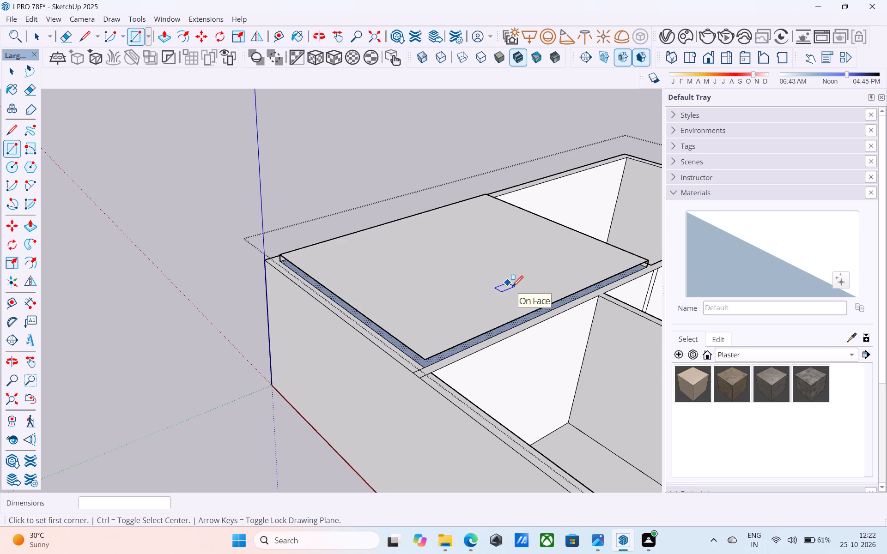
scroll(512, 288, down, 2)
middle_drag(474, 314, 474, 306)
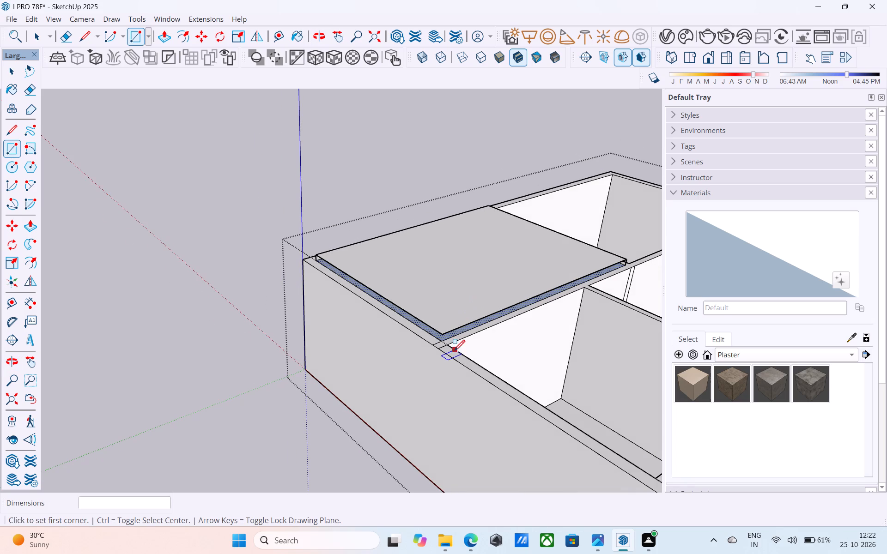
key(l)
scroll(446, 350, up, 12)
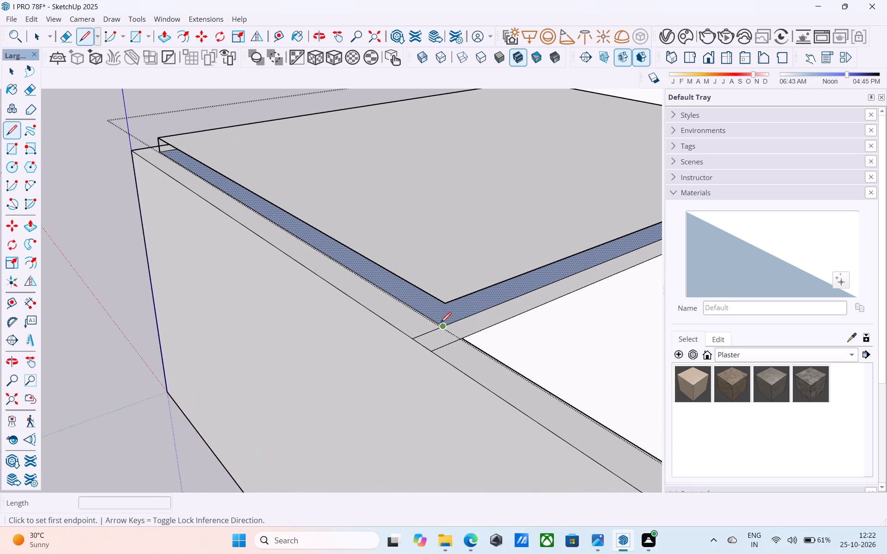
click(440, 324)
click(450, 300)
Reverse the slab's two side faces that meet at this new corner edge.
key(space)
click(447, 306)
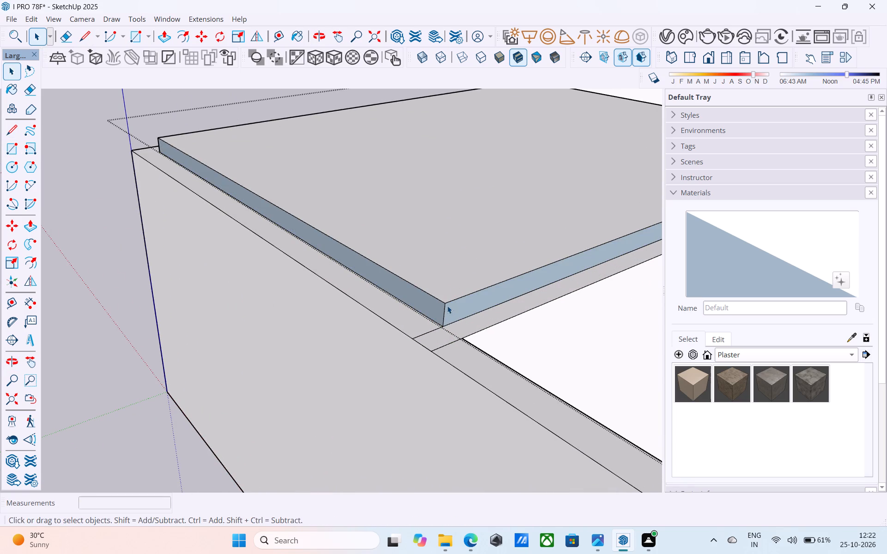
right_click(447, 306)
click(473, 178)
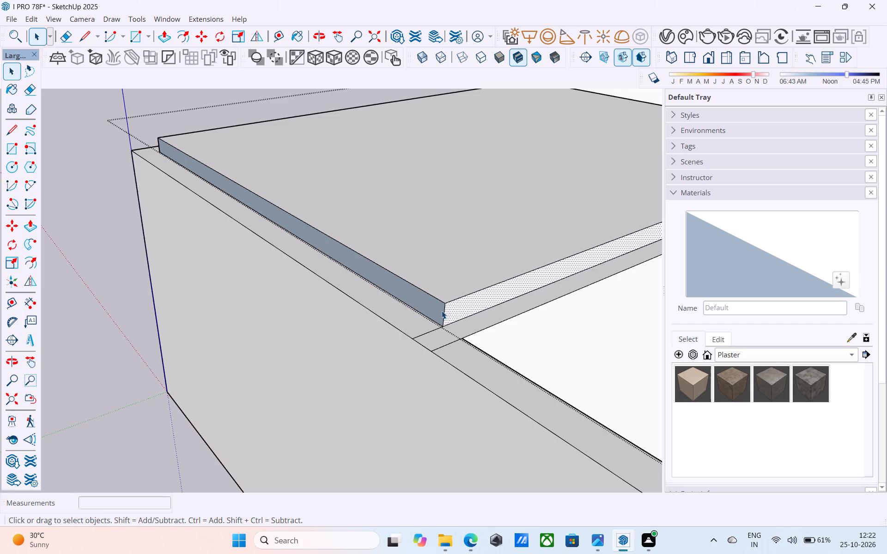
click(442, 311)
right_click(442, 311)
click(482, 183)
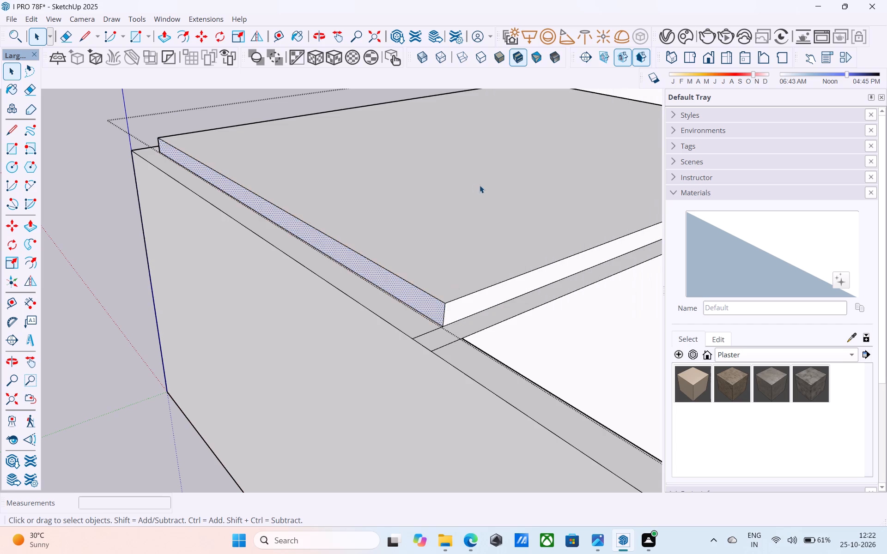
Draw the slab's remaining vertical corner edge where the partition meets the outer wall along the green axis.
scroll(441, 219, down, 6)
middle_drag(379, 305, 621, 319)
middle_drag(314, 323, 696, 339)
middle_drag(381, 323, 768, 325)
scroll(580, 276, down, 5)
scroll(571, 285, up, 1)
scroll(566, 295, down, 5)
middle_drag(520, 343, 464, 268)
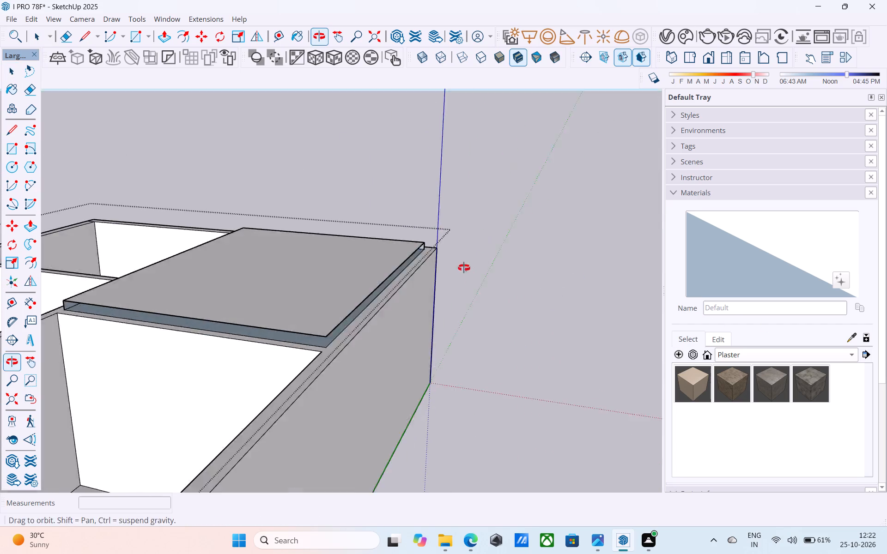
middle_drag(464, 268, 463, 266)
scroll(286, 322, up, 9)
middle_click(310, 301)
key(l)
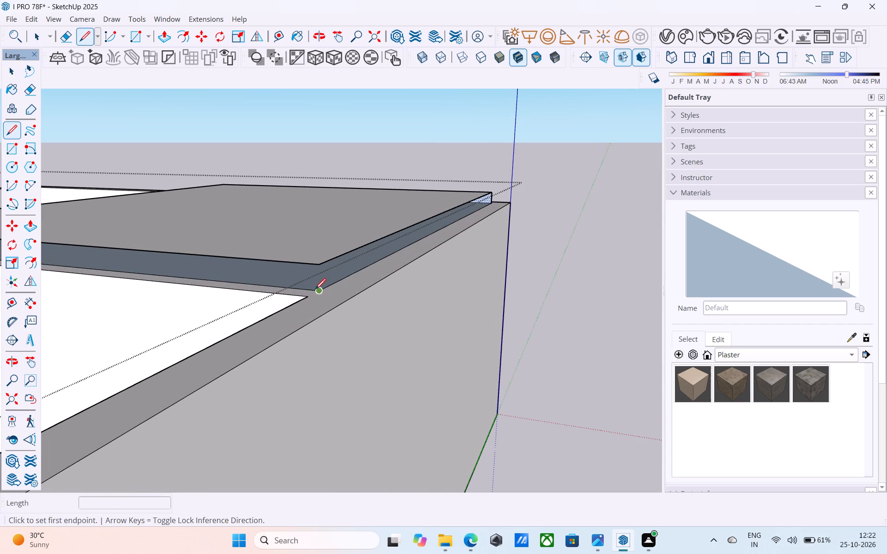
click(316, 290)
click(318, 267)
Reverse the two slab side faces adjoining the corner edge at the green-axis wall.
key(space)
click(313, 271)
right_click(313, 271)
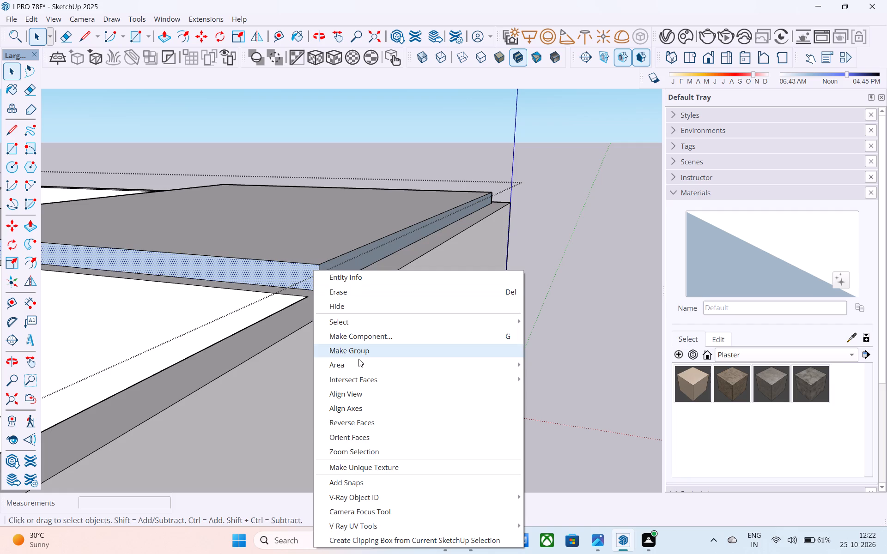
click(379, 428)
click(337, 266)
right_click(337, 266)
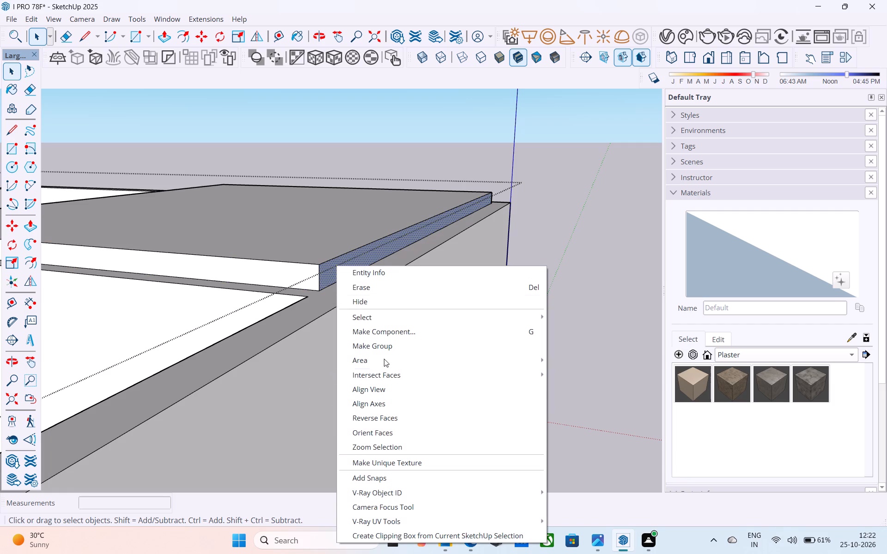
click(402, 422)
key(space)
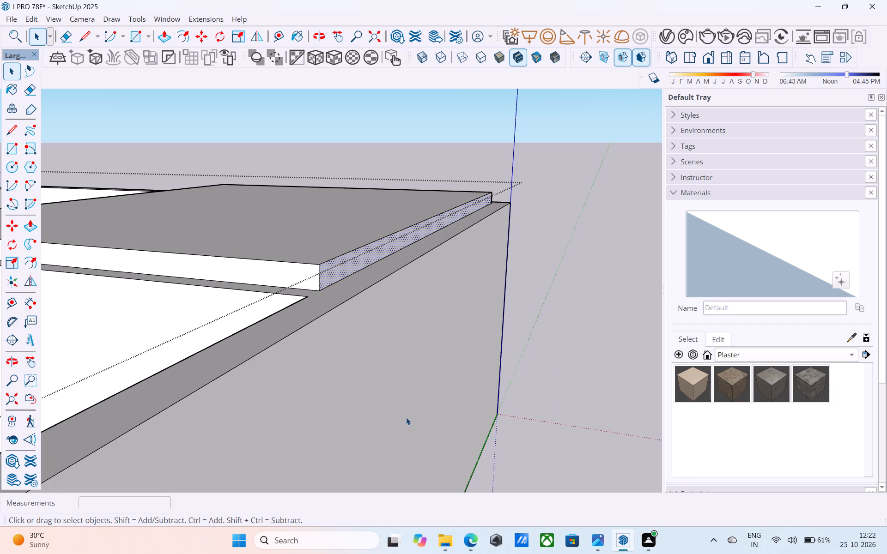
Push/Pull the slab's side face along the green axis outward until it is flush with the outer wall face.
scroll(452, 407, down, 1)
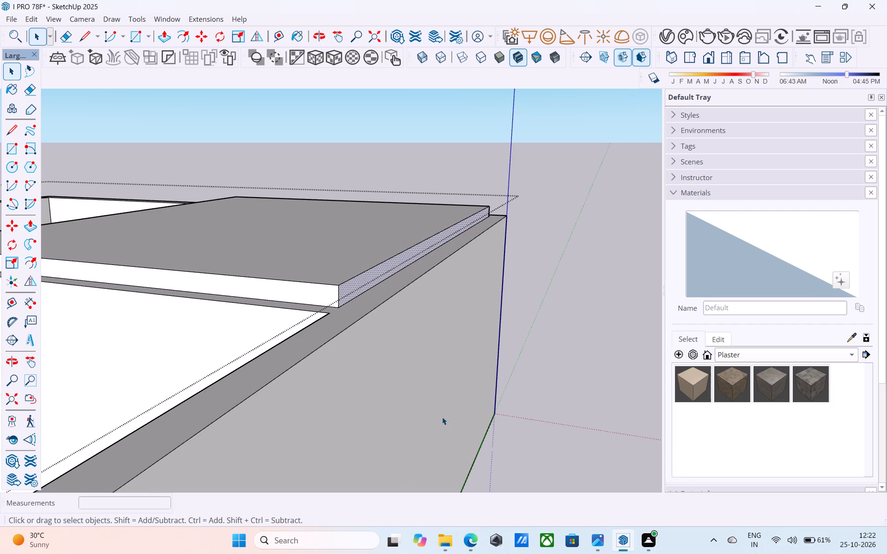
scroll(443, 410, down, 5)
middle_drag(443, 409, 327, 431)
scroll(511, 359, down, 5)
middle_drag(512, 359, 358, 335)
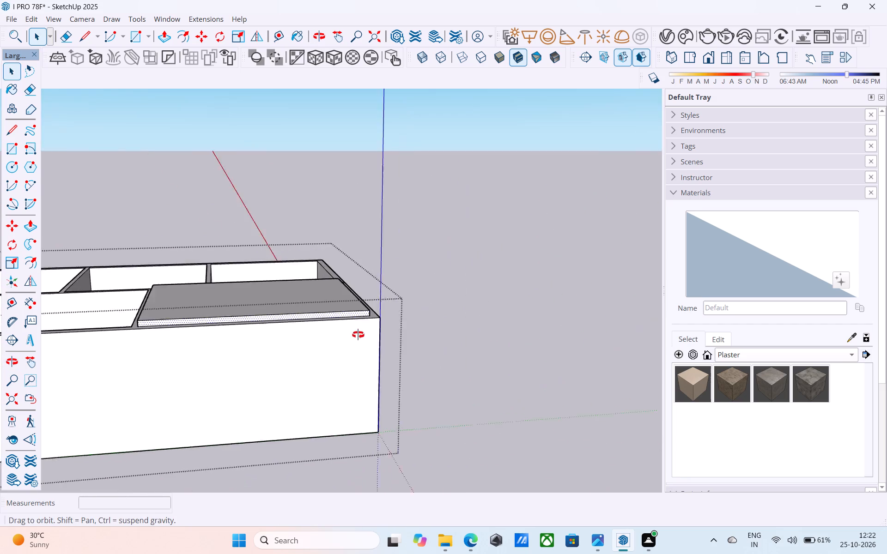
middle_drag(358, 335, 332, 313)
scroll(333, 322, up, 10)
key(p)
click(327, 267)
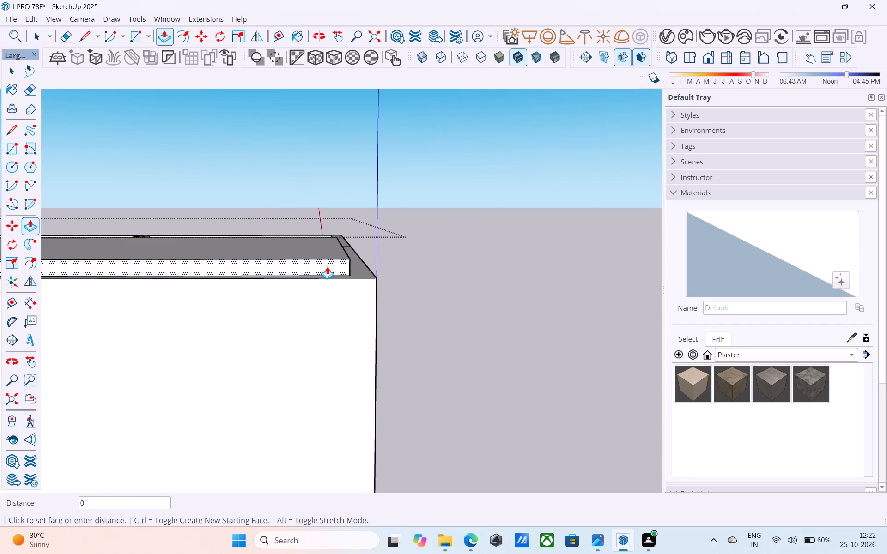
middle_drag(364, 286, 167, 314)
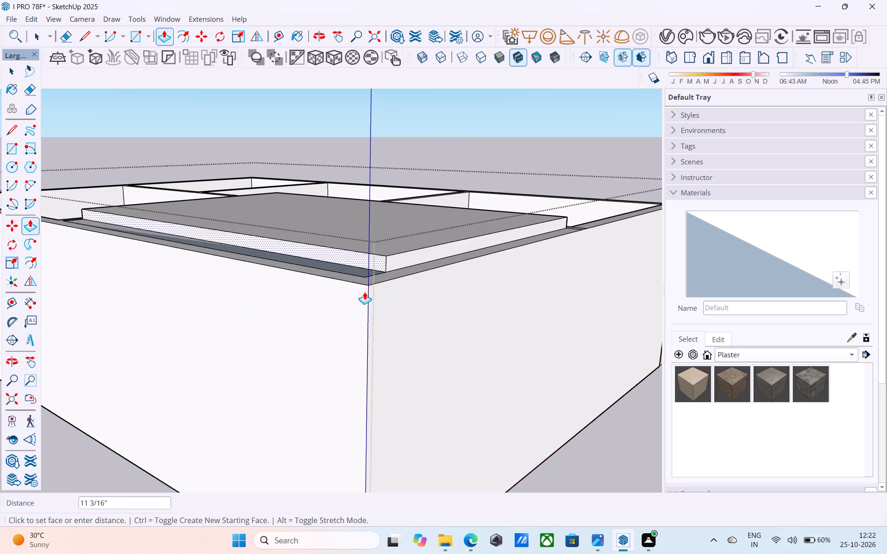
click(366, 295)
key(space)
Push/Pull the slab's side face along the red axis outward until it is flush with the outer wall face.
scroll(479, 309, down, 7)
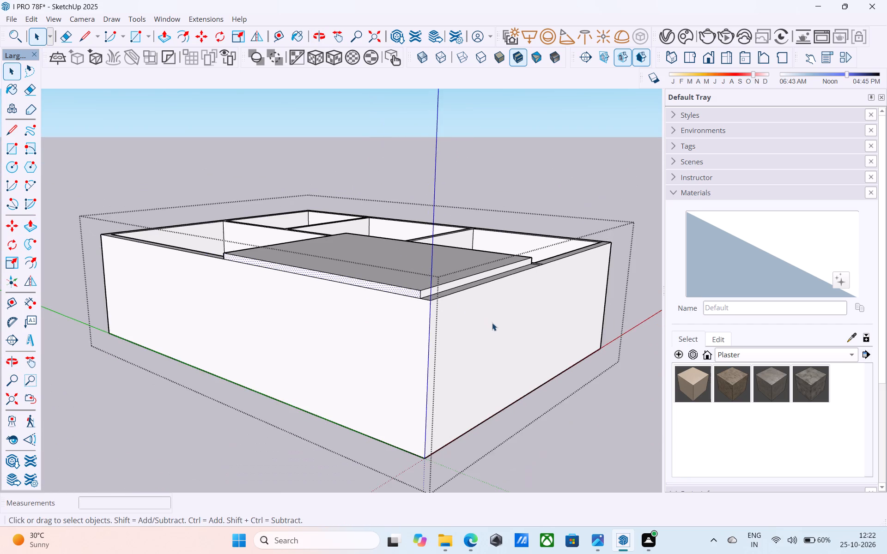
middle_drag(492, 323, 483, 323)
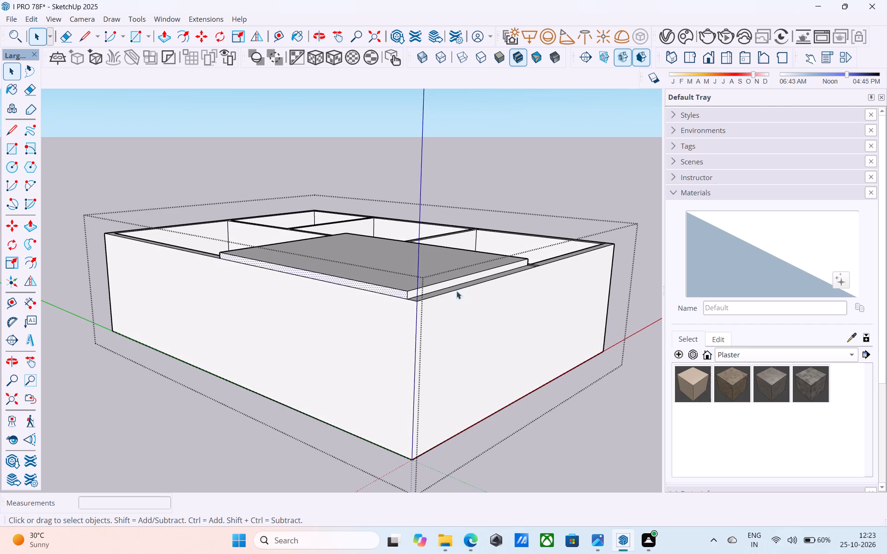
scroll(434, 288, up, 9)
click(431, 291)
key(p)
click(411, 295)
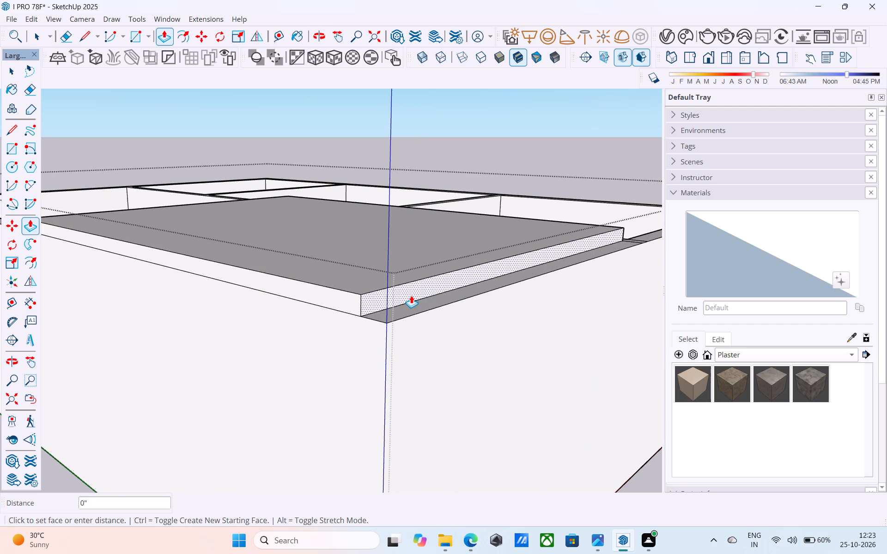
click(414, 318)
key(space)
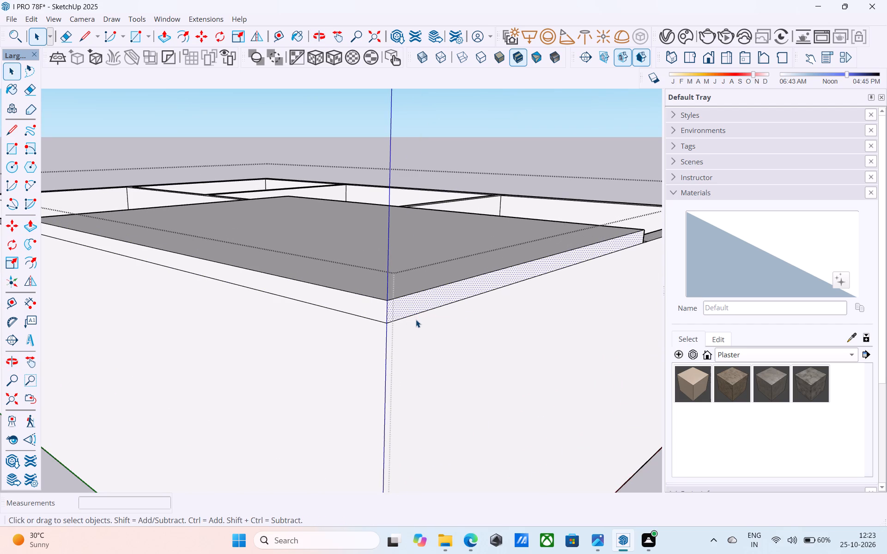
scroll(418, 319, down, 2)
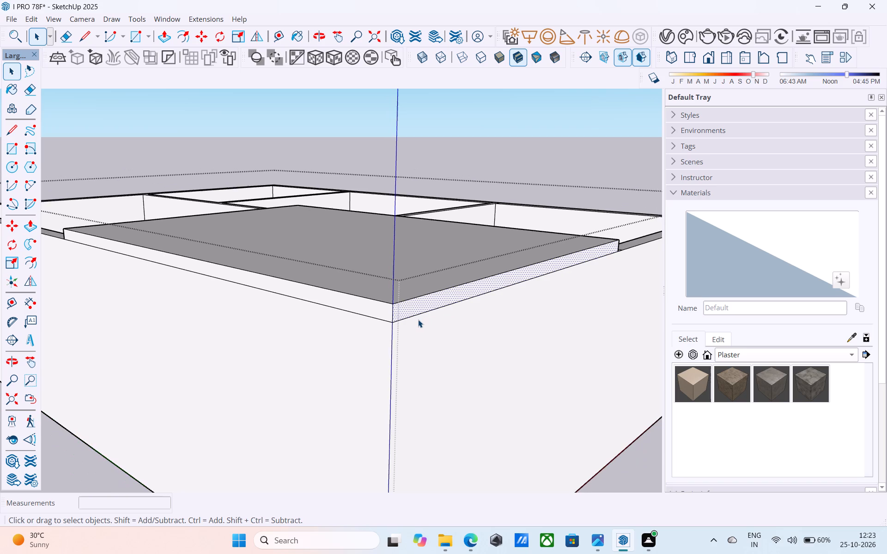
scroll(418, 319, down, 4)
scroll(459, 330, down, 1)
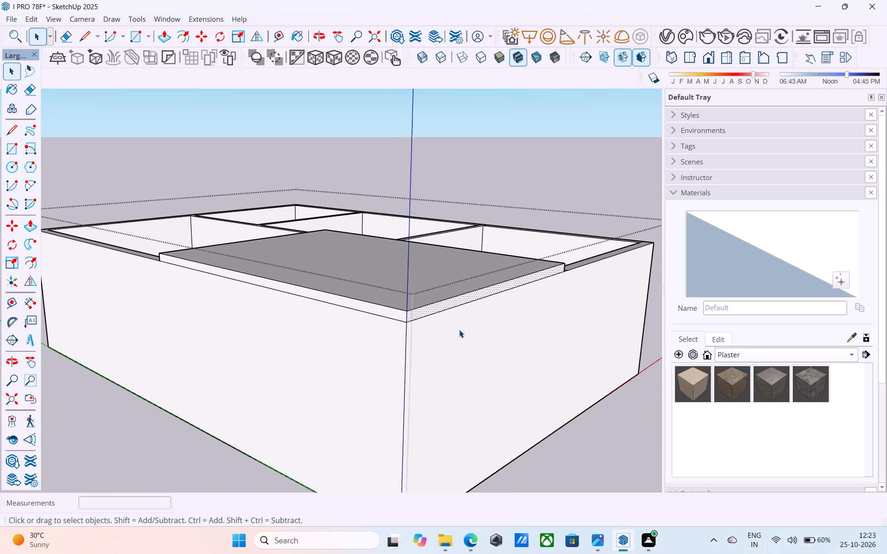
Examine the house from all sides, checking the finished slab against the rooms that are still open.
scroll(459, 330, down, 4)
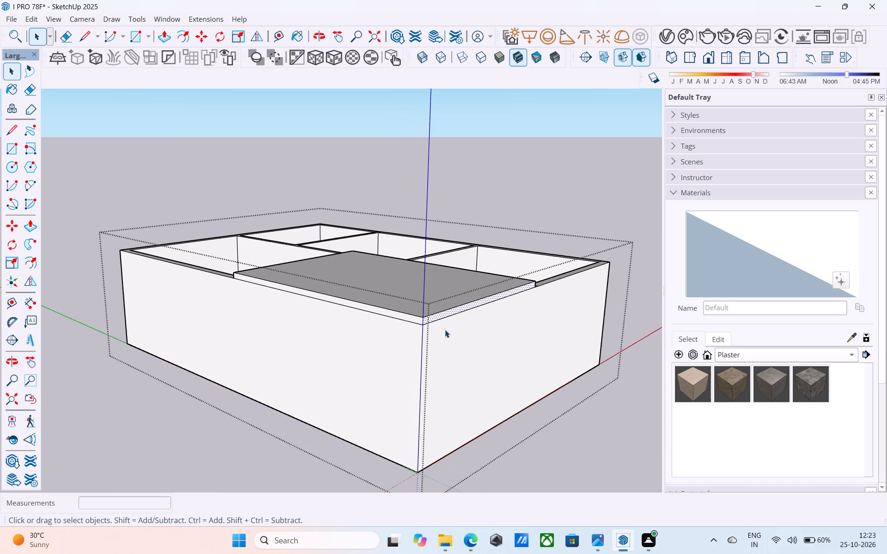
scroll(445, 330, down, 3)
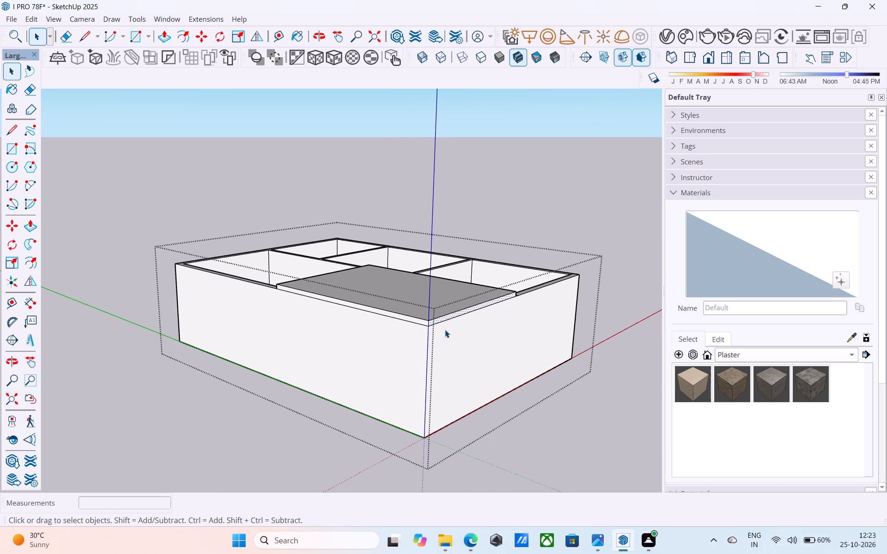
middle_drag(443, 329, 572, 333)
middle_drag(376, 374, 655, 368)
scroll(502, 396, down, 1)
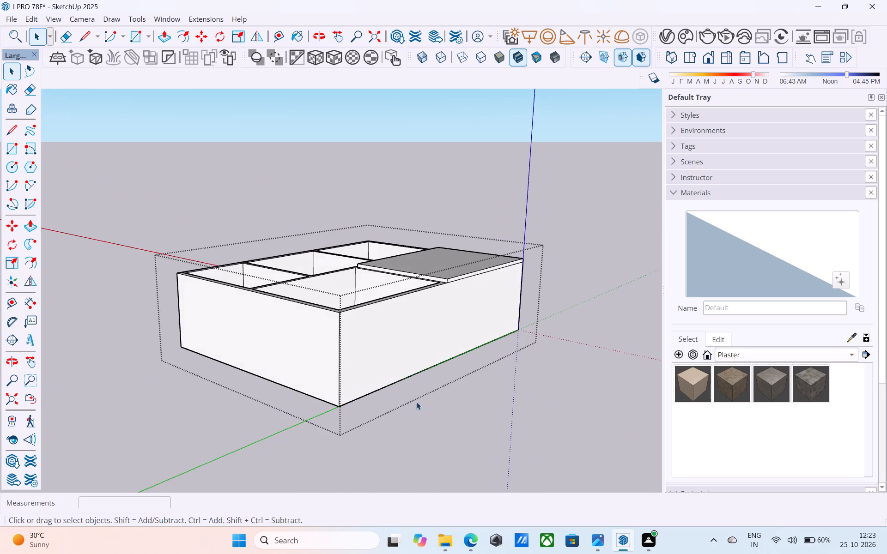
middle_drag(357, 404, 585, 407)
middle_drag(381, 407, 491, 418)
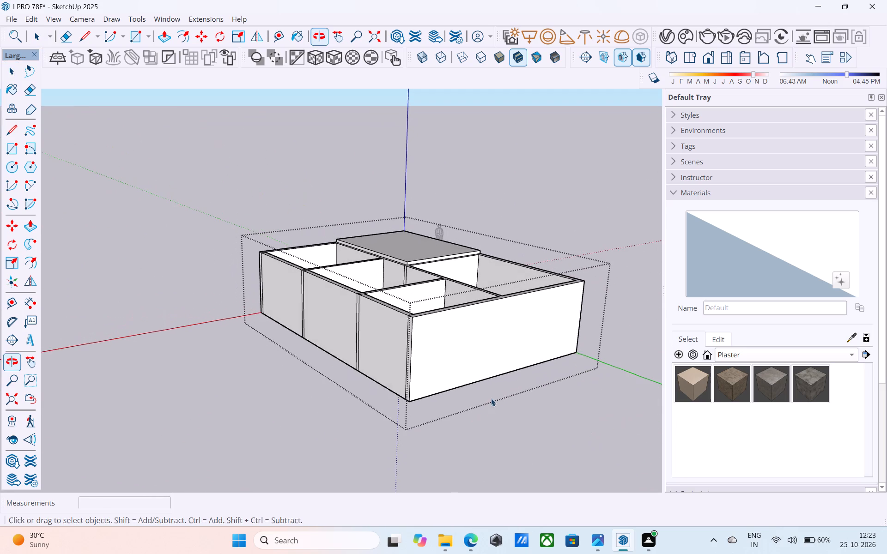
scroll(501, 307, up, 5)
scroll(411, 341, down, 3)
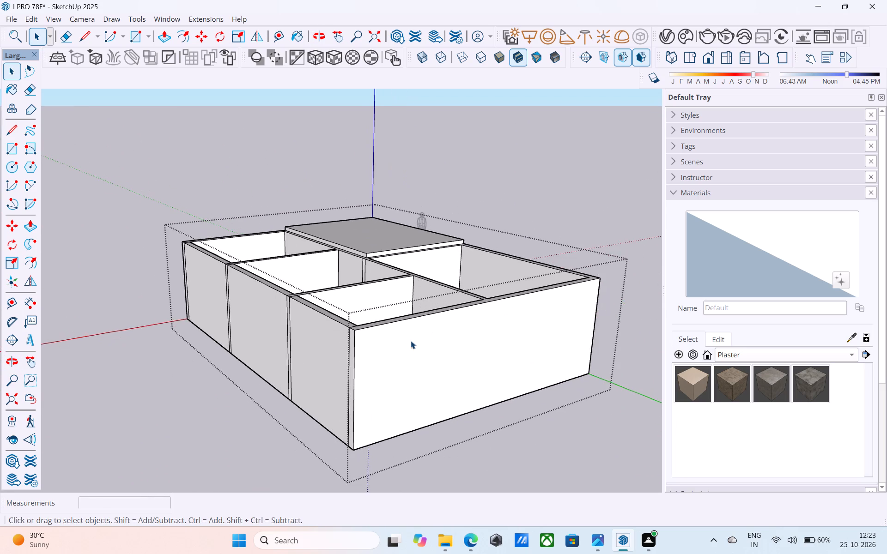
middle_drag(486, 326, 497, 381)
scroll(480, 312, down, 5)
middle_drag(480, 314, 497, 405)
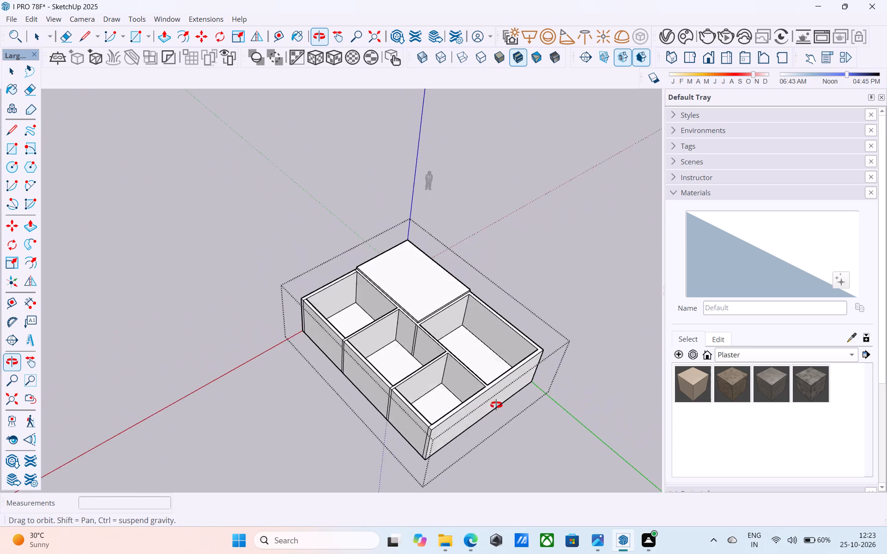
middle_drag(497, 405, 504, 357)
scroll(504, 357, up, 1)
scroll(504, 357, down, 1)
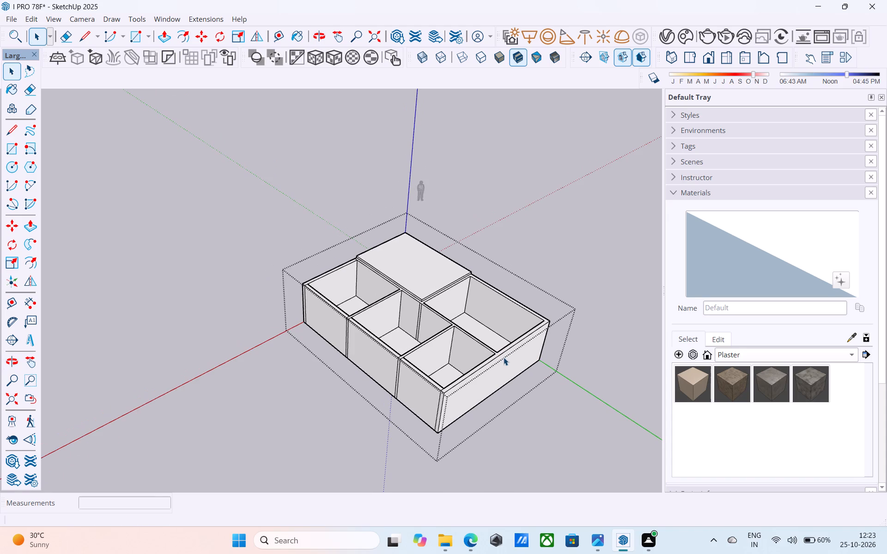
scroll(504, 357, down, 3)
middle_drag(503, 357, 491, 412)
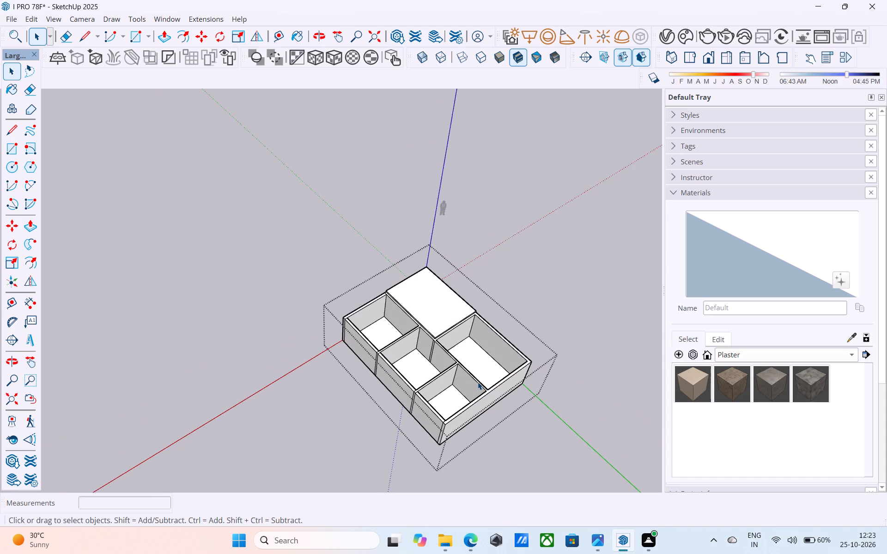
middle_drag(477, 380, 456, 355)
Draw two 9" lines across the top of the outer wall at the green-axis end, extending both edges of the long partition.
scroll(445, 349, up, 10)
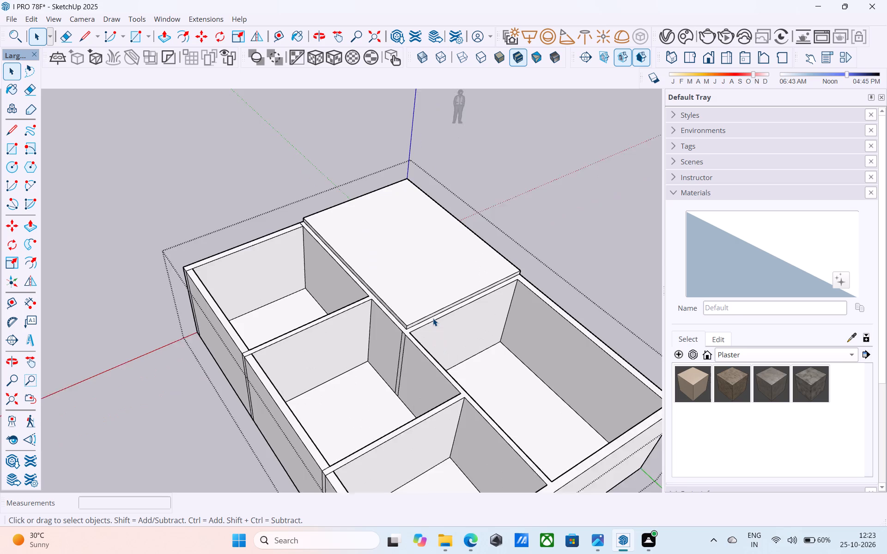
scroll(433, 318, up, 4)
scroll(428, 314, down, 11)
middle_drag(445, 347, 400, 307)
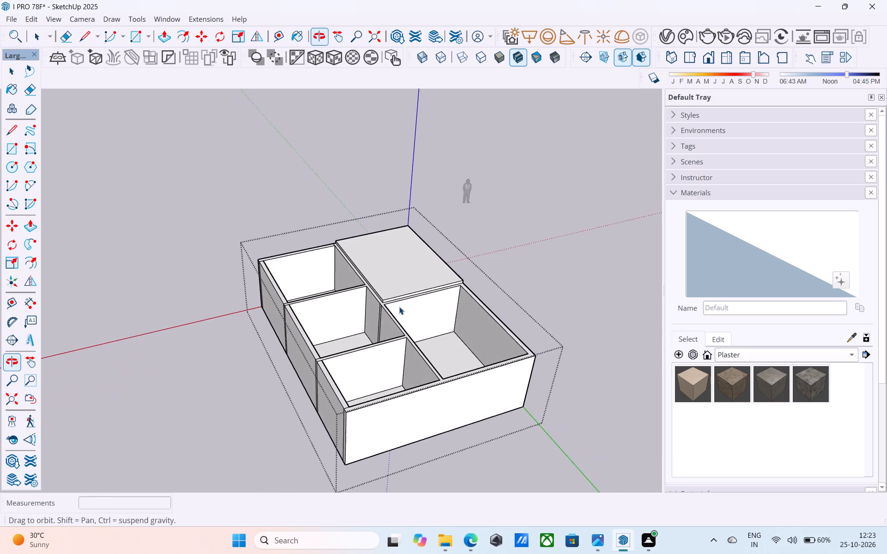
scroll(454, 389, up, 5)
key(l)
scroll(425, 366, up, 5)
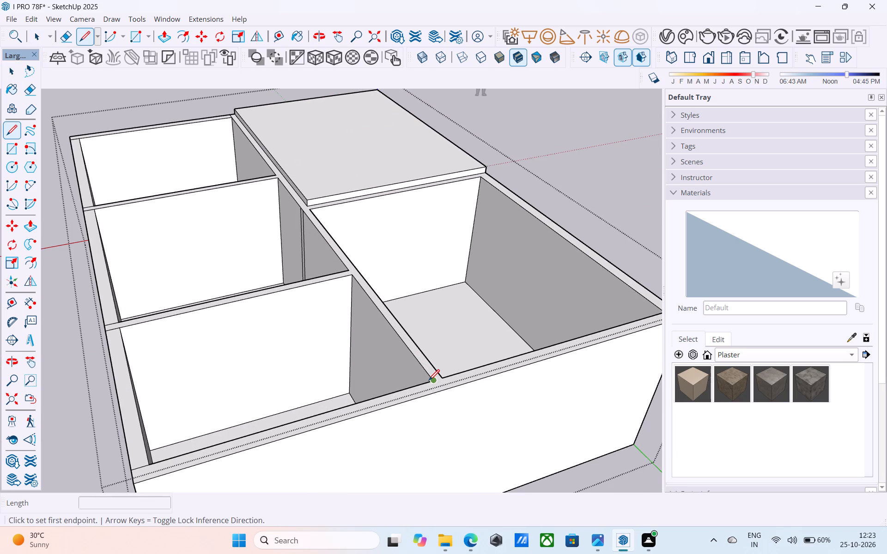
click(429, 381)
click(439, 394)
click(441, 378)
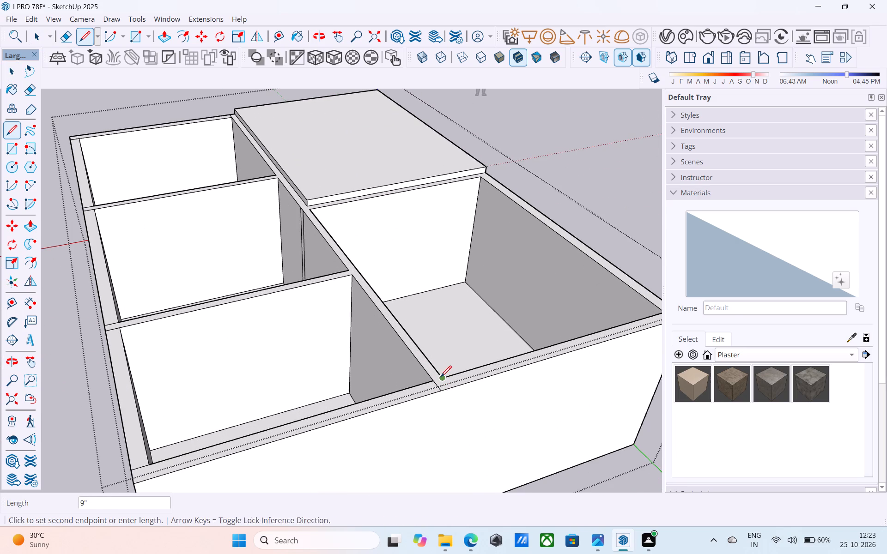
click(452, 388)
Draw two vertical lines down the outer face of that end wall, from the partition lines to the wall's base.
click(437, 390)
scroll(444, 412, down, 4)
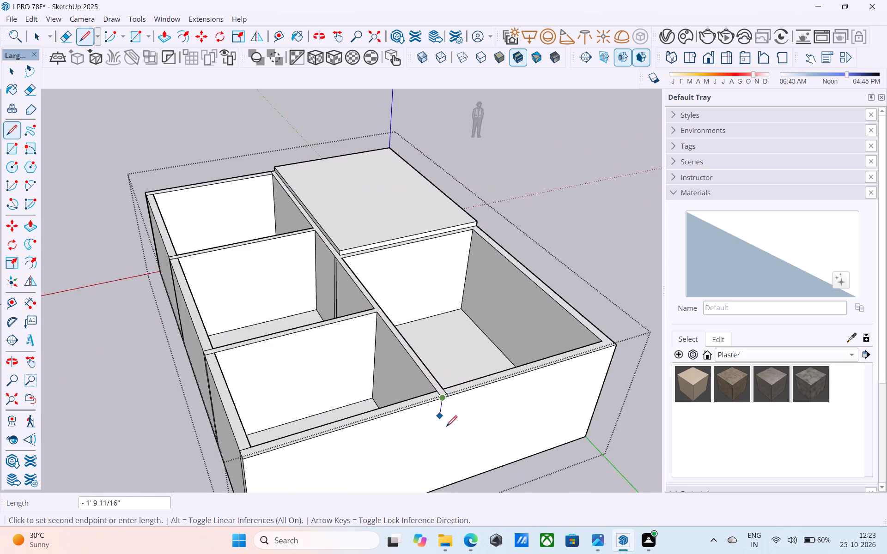
middle_drag(447, 430, 464, 344)
click(460, 432)
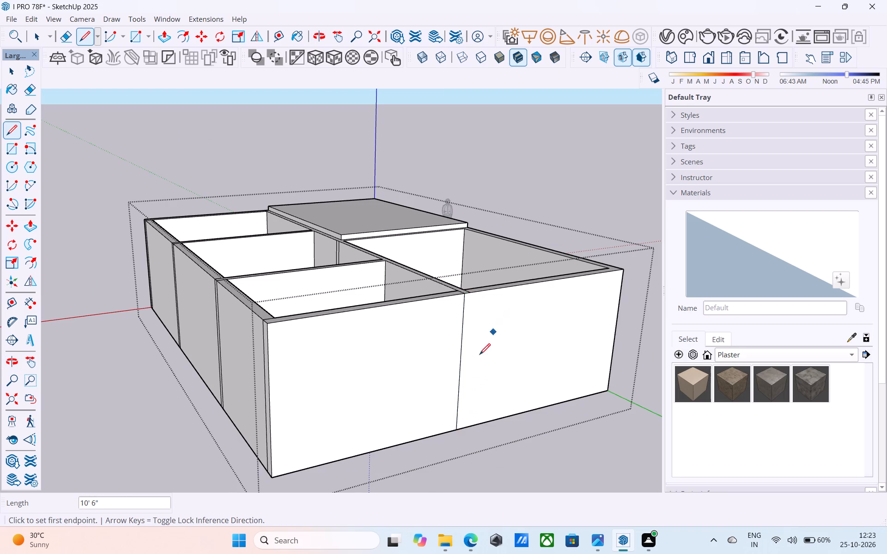
middle_drag(479, 357, 466, 412)
click(461, 355)
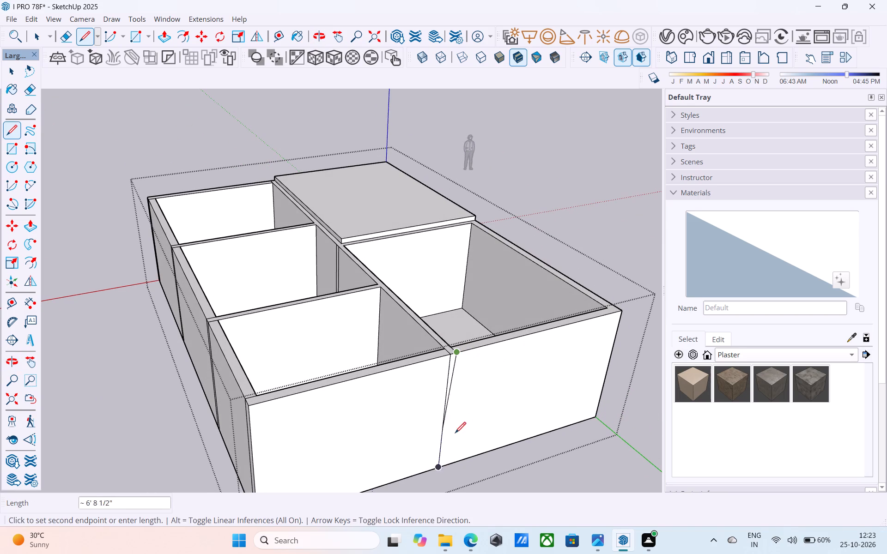
click(448, 470)
key(space)
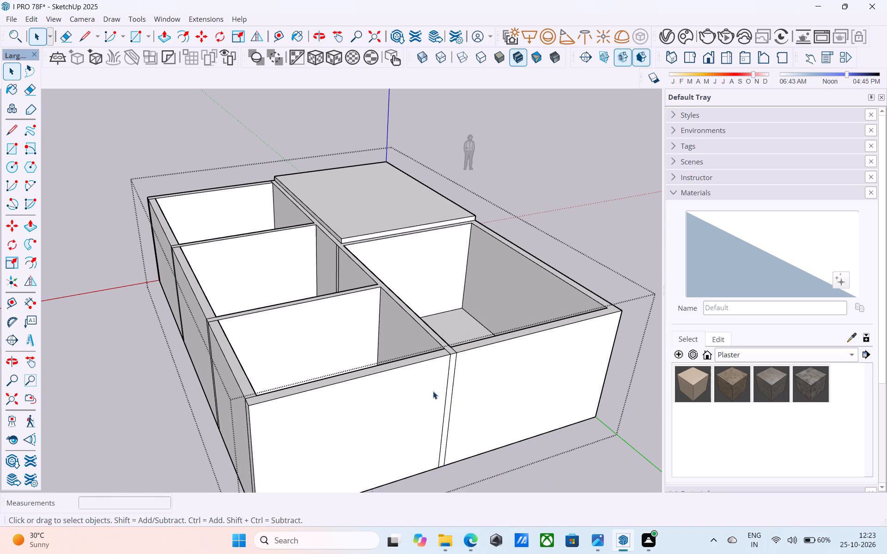
Push/Pull the slab's side face 20' along the green axis until it is flush with the end wall's outer face.
scroll(433, 391, down, 2)
middle_drag(436, 403, 252, 349)
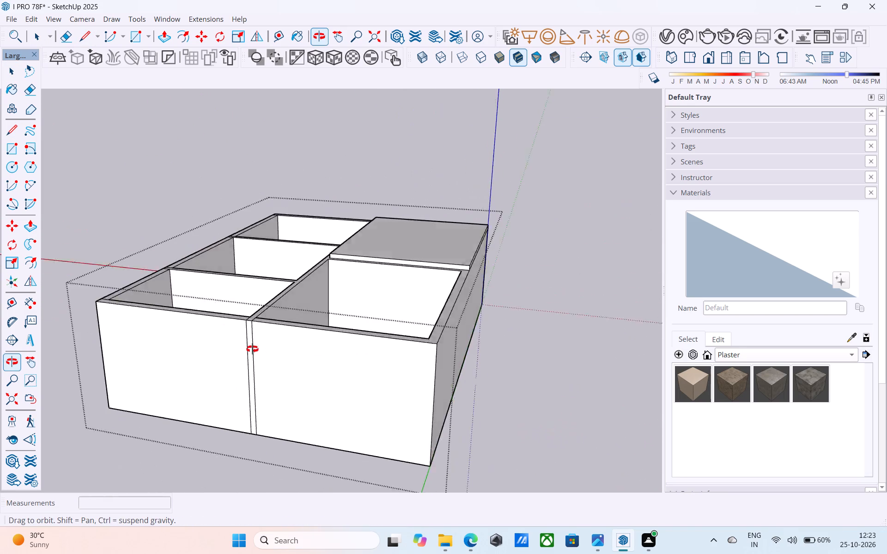
middle_drag(252, 349, 374, 303)
scroll(394, 249, up, 8)
click(391, 244)
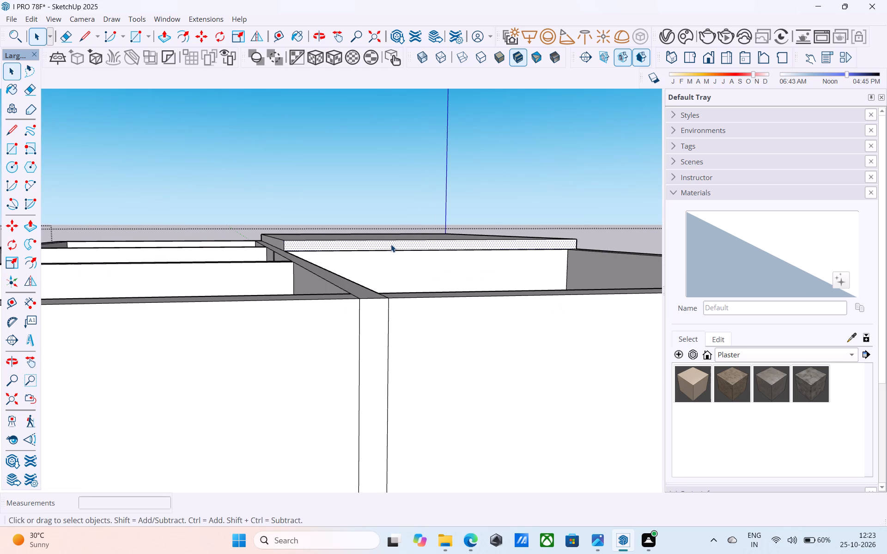
key(p)
click(391, 244)
scroll(395, 252, down, 6)
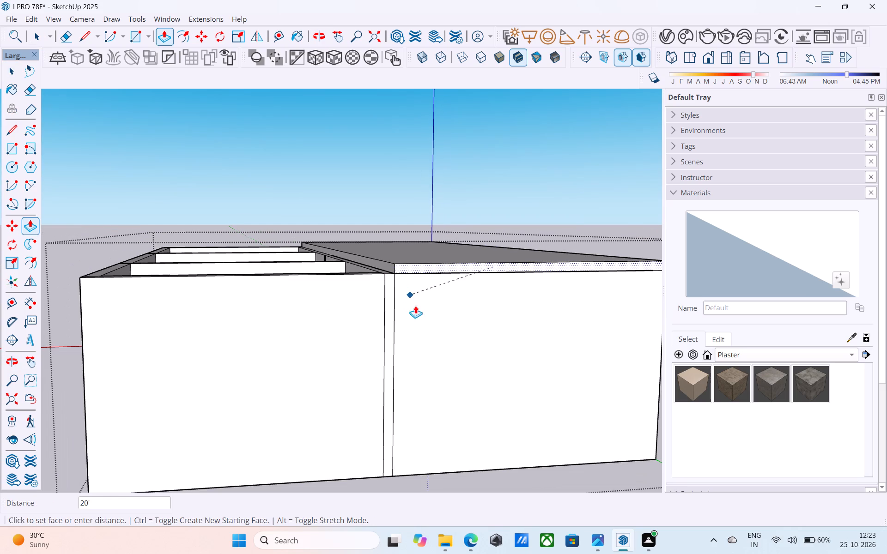
click(420, 315)
scroll(423, 309, down, 2)
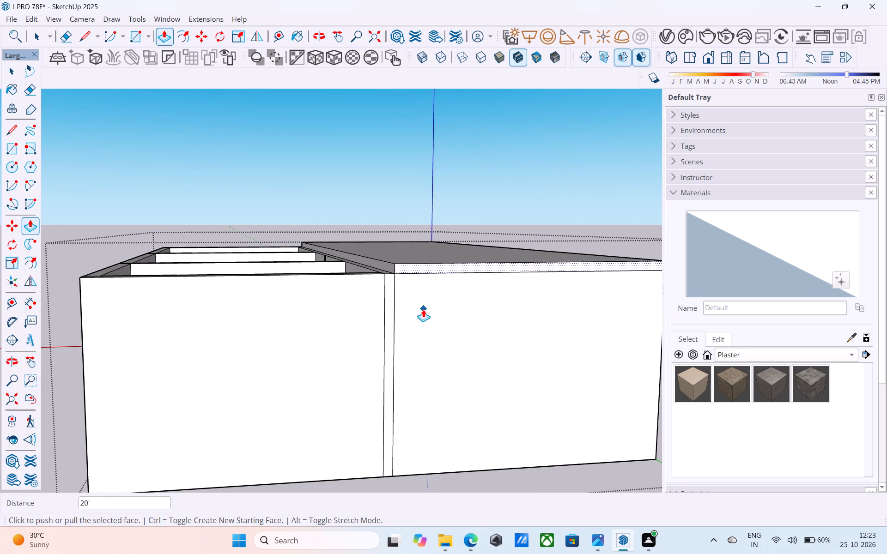
Push/Pull the slab's long side face along the red axis over the three open rooms until flush with the outer wall face.
scroll(423, 309, down, 5)
middle_drag(373, 335, 607, 377)
middle_drag(472, 403, 540, 402)
middle_drag(428, 339, 522, 340)
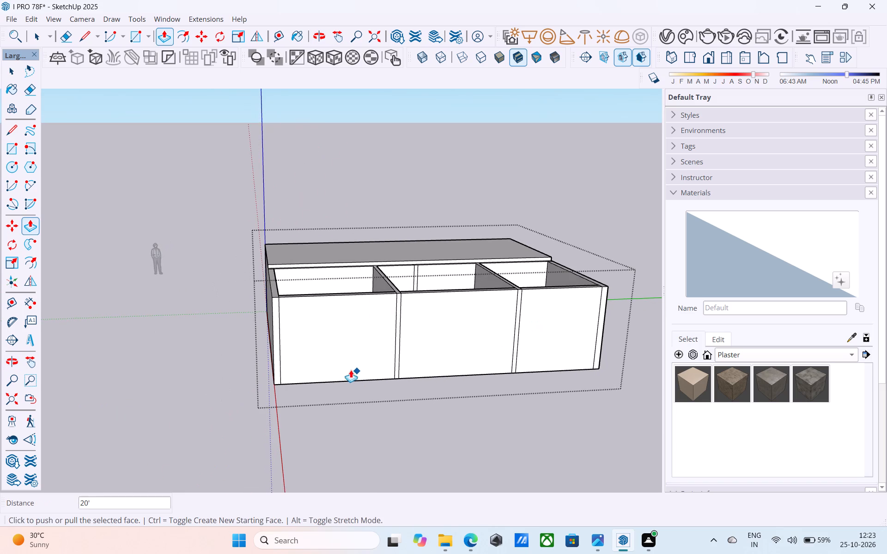
scroll(342, 372, down, 1)
middle_drag(345, 379, 379, 389)
scroll(355, 276, up, 2)
scroll(210, 282, down, 5)
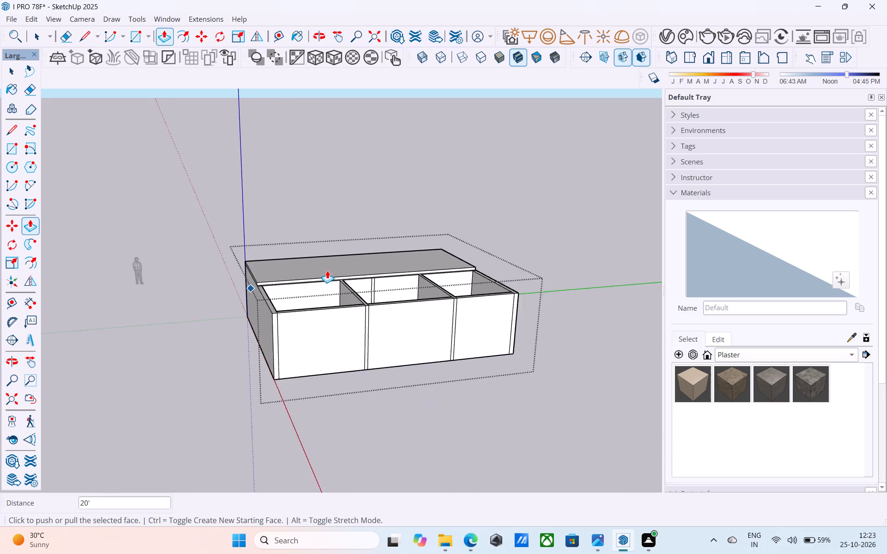
scroll(332, 265, up, 5)
key(space)
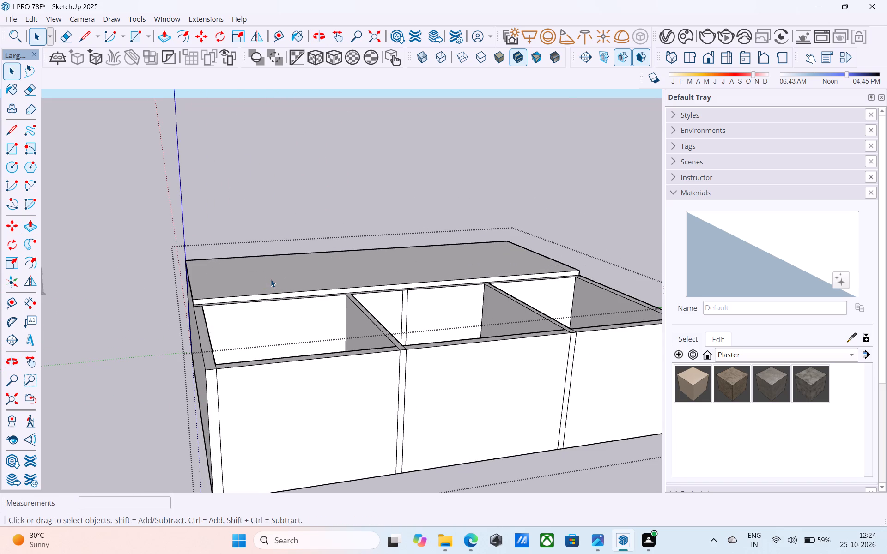
middle_click(271, 279)
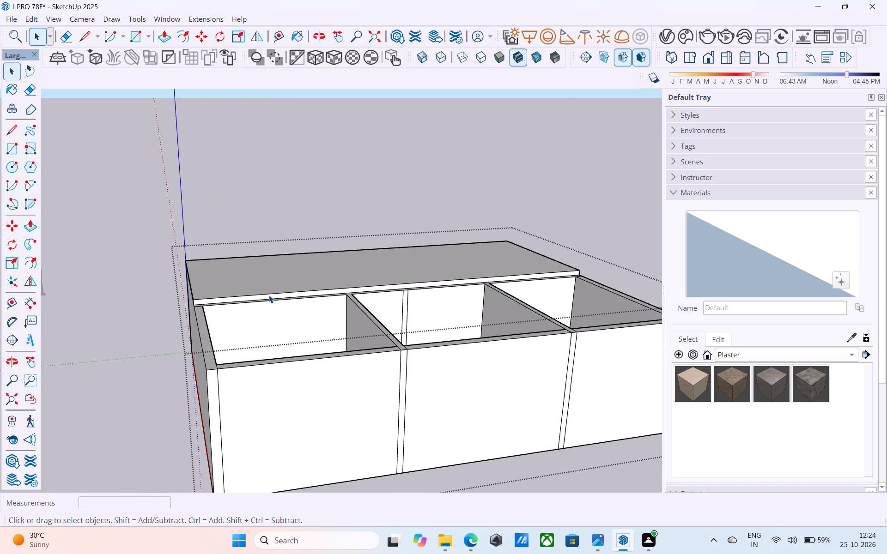
middle_drag(269, 295, 265, 286)
scroll(266, 289, up, 6)
click(267, 285)
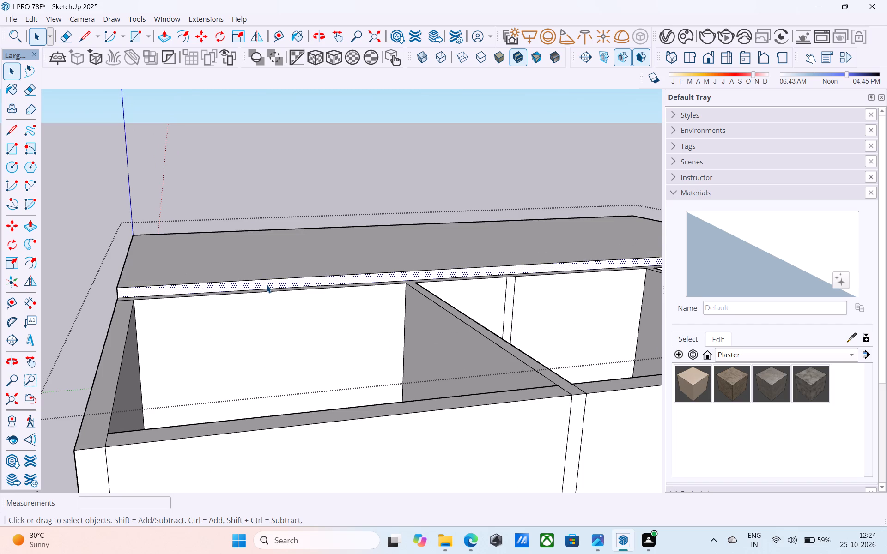
key(p)
click(267, 283)
click(274, 314)
click(264, 283)
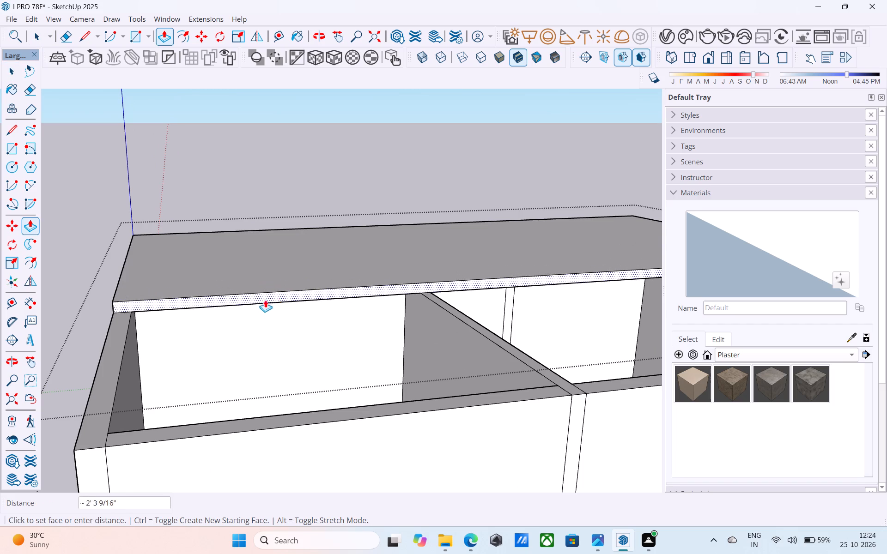
scroll(264, 307, down, 5)
click(278, 377)
Offset the outline of the roof slab's top face inward by 6".
scroll(275, 372, down, 7)
middle_drag(269, 365, 334, 326)
key(space)
middle_drag(332, 317, 198, 325)
middle_drag(373, 316, 169, 322)
middle_drag(169, 318, 203, 318)
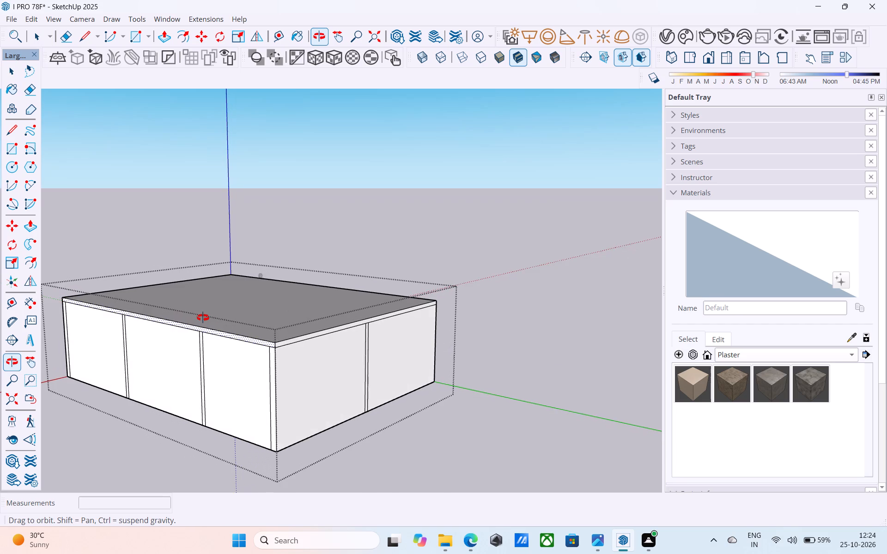
middle_drag(203, 318, 204, 319)
key(l)
scroll(377, 329, up, 5)
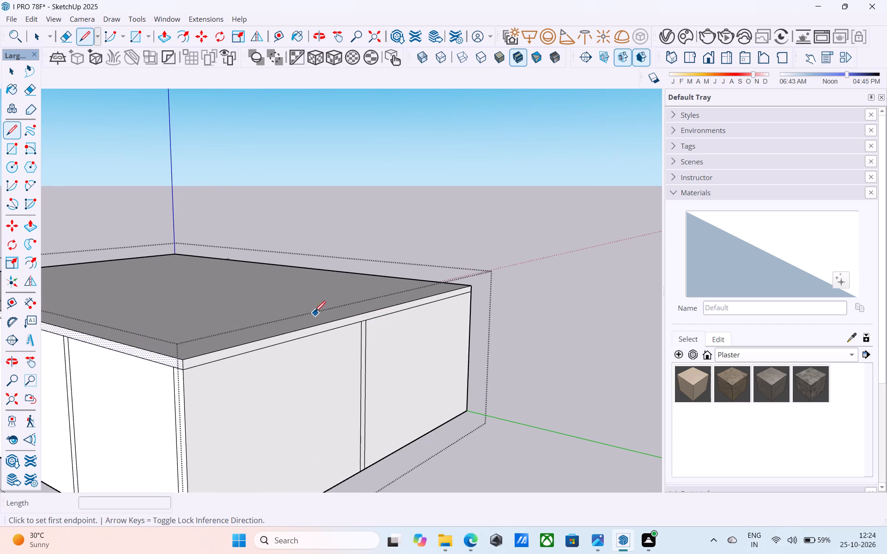
key(space)
middle_drag(314, 313, 324, 382)
click(309, 365)
key(f)
click(305, 355)
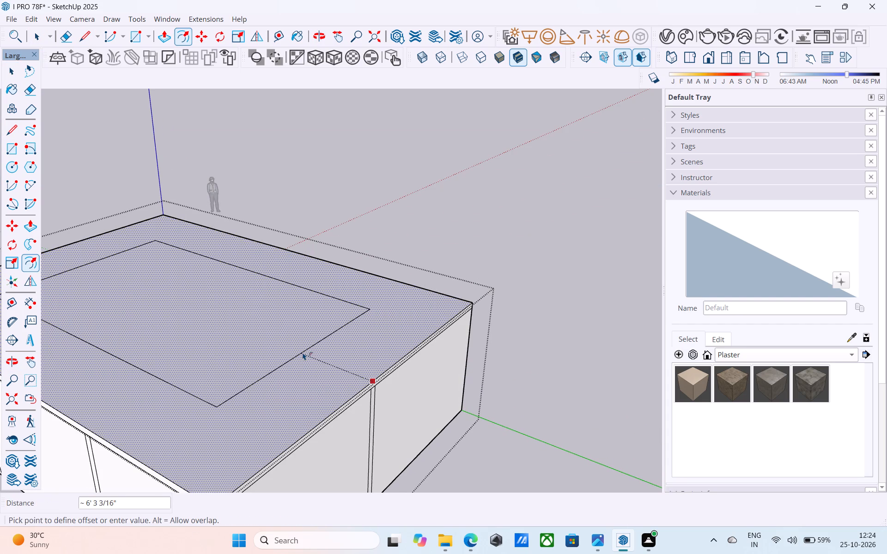
key(6)
key(shift+quotedbl)
key(Return)
key(space)
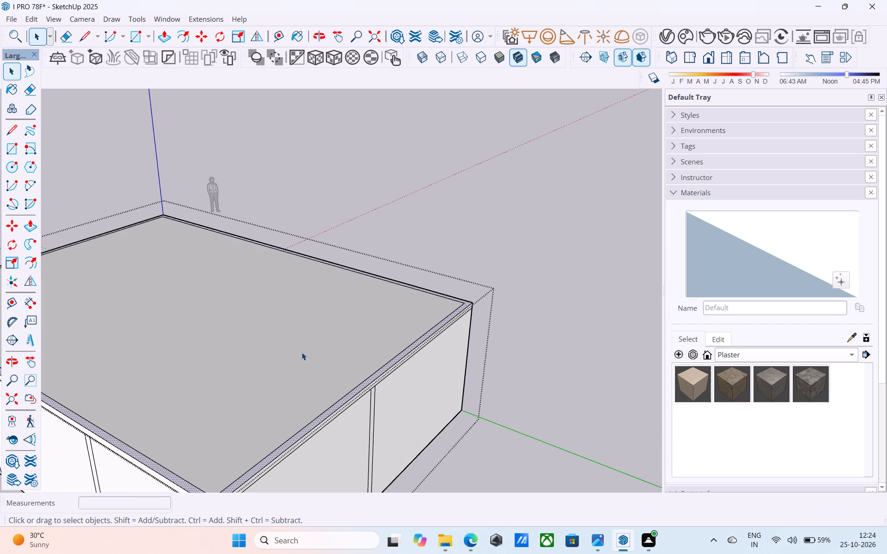
Draw two 6" vertical lines on the slab's edge face at the green-axis end, continuing the wall's partition lines to the top edge.
scroll(400, 328, down, 6)
middle_drag(423, 360, 431, 327)
scroll(363, 347, up, 6)
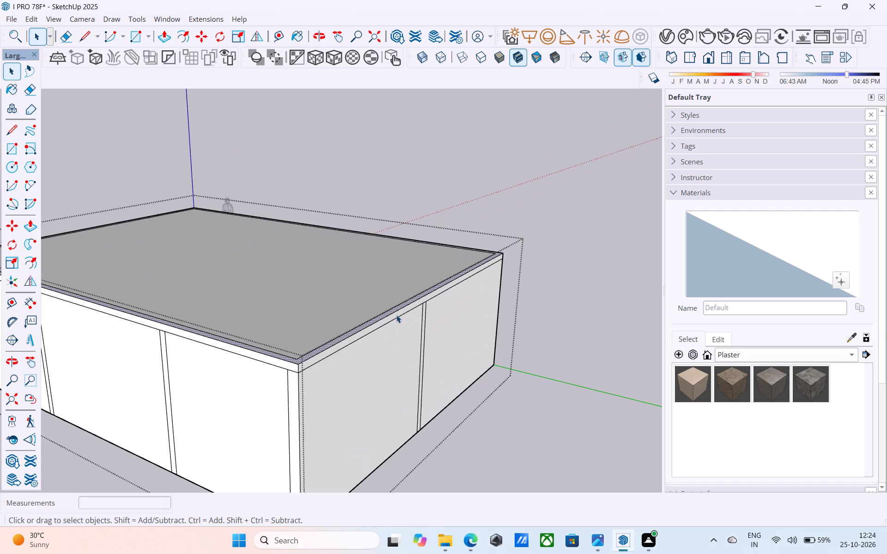
key(l)
scroll(401, 316, up, 4)
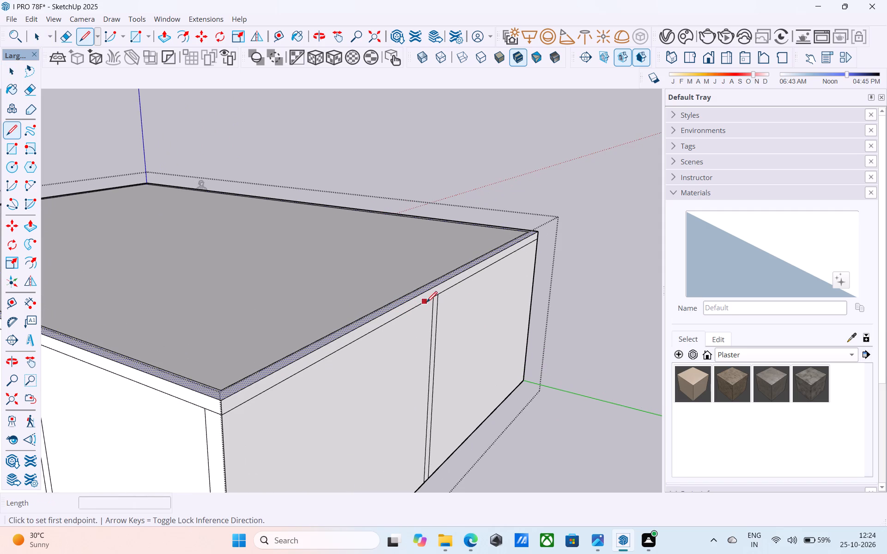
middle_drag(454, 289, 285, 289)
scroll(252, 293, up, 4)
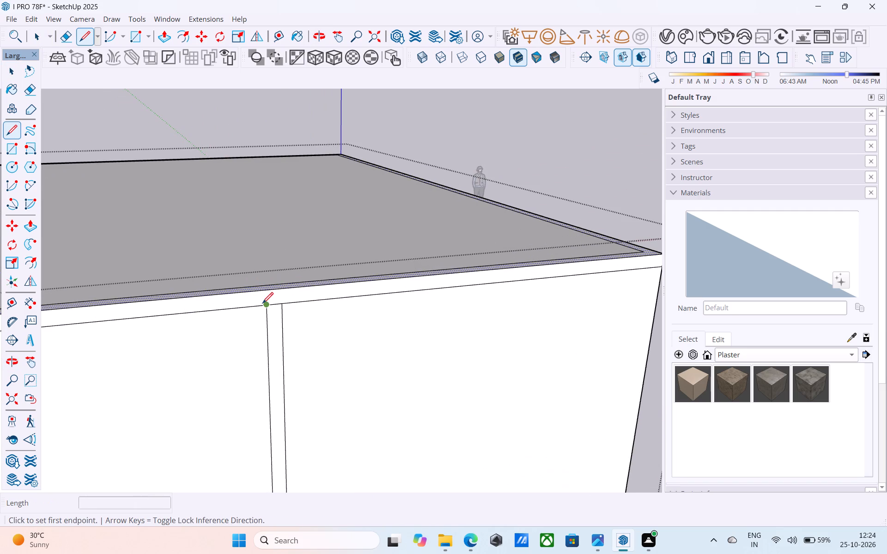
click(262, 304)
click(261, 292)
click(284, 303)
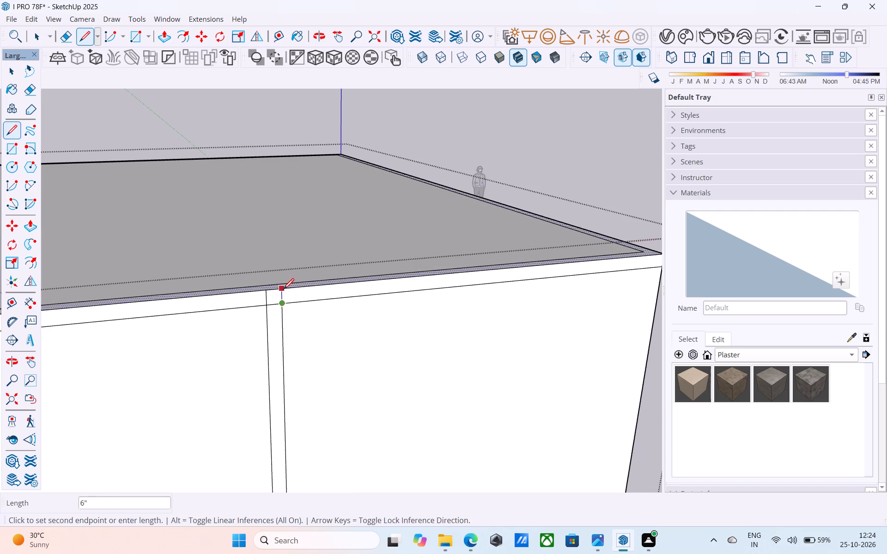
click(283, 290)
Draw a 39' 6" line along the green axis across the slab's top, from the end edge's partition mark farther from the origin to the inset outline.
click(270, 291)
scroll(405, 282, down, 11)
middle_drag(268, 232, 699, 349)
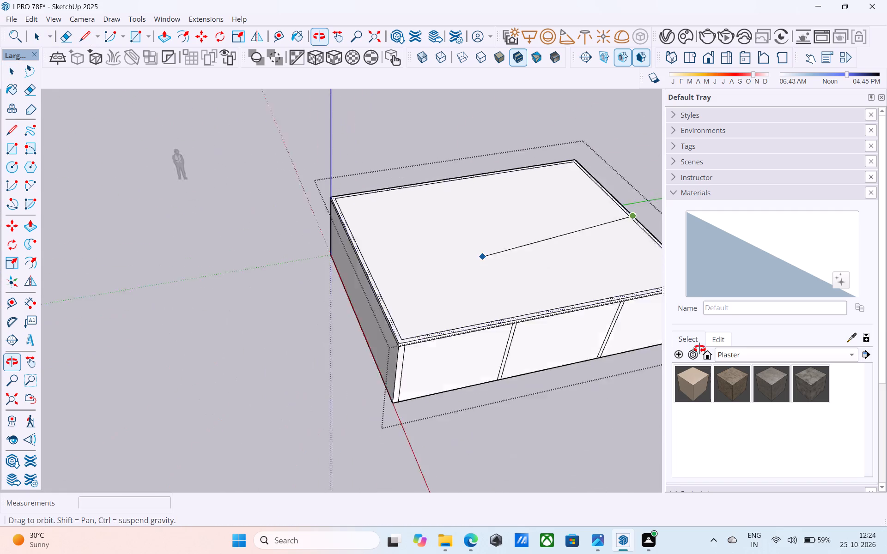
middle_drag(699, 349, 739, 344)
scroll(342, 245, up, 6)
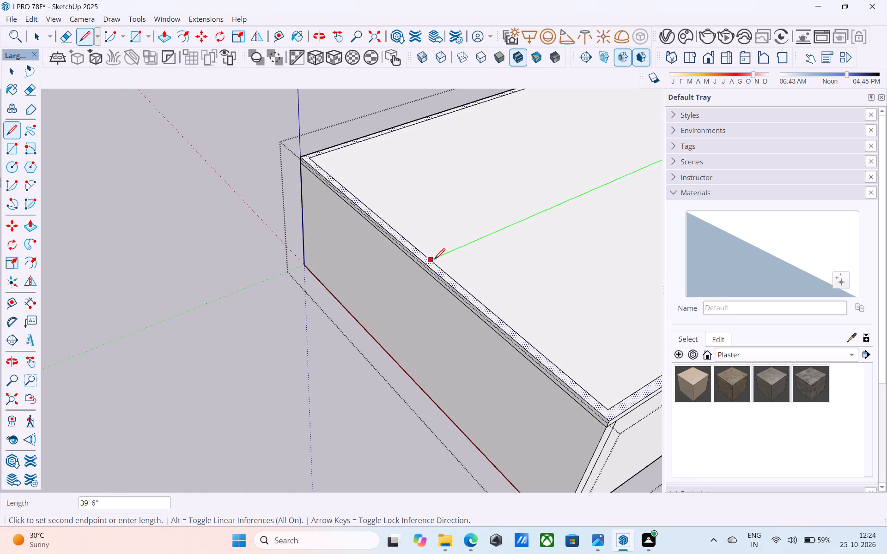
click(433, 260)
Draw a parallel line of about 39' 6" along the green axis from the other partition mark on the slab's end edge to the opposite inset outline.
scroll(295, 274, down, 11)
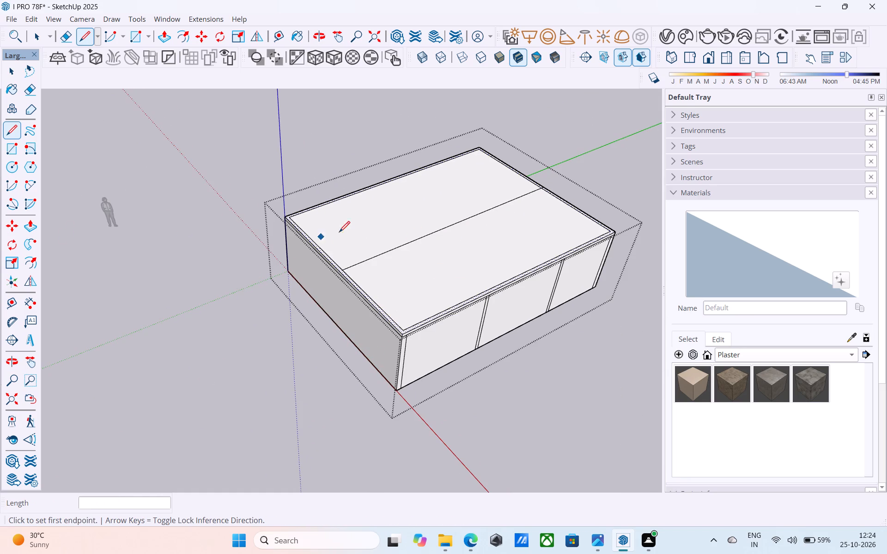
middle_drag(327, 235, 24, 246)
middle_drag(431, 245, 215, 238)
middle_drag(339, 296, 354, 234)
scroll(310, 303, up, 6)
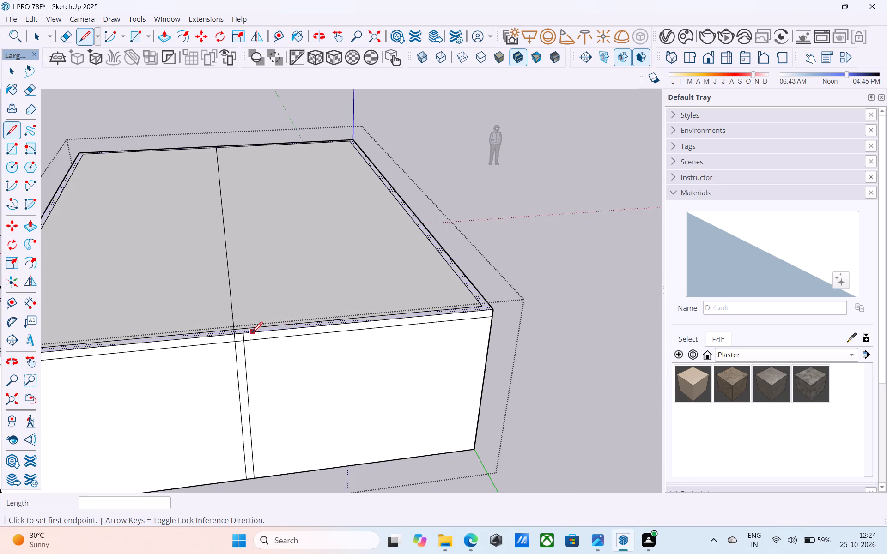
click(247, 331)
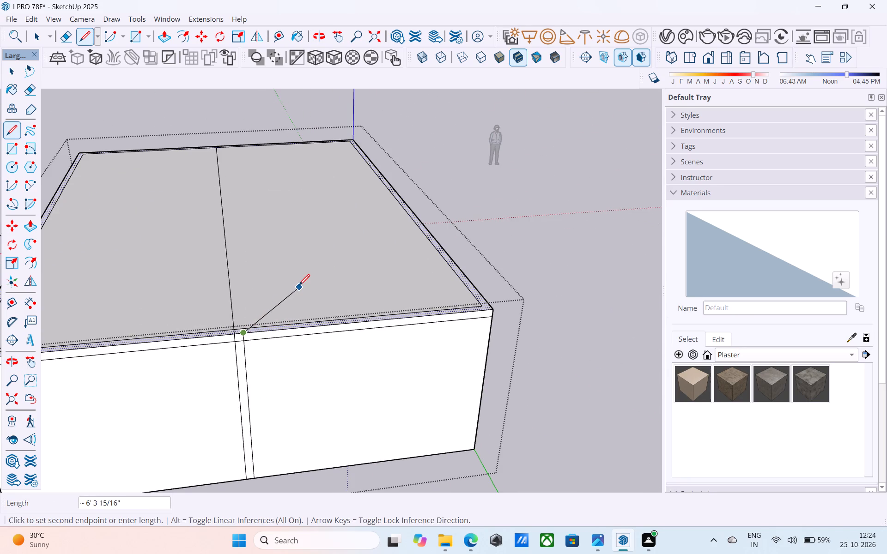
scroll(299, 284, down, 6)
middle_drag(299, 284, 94, 336)
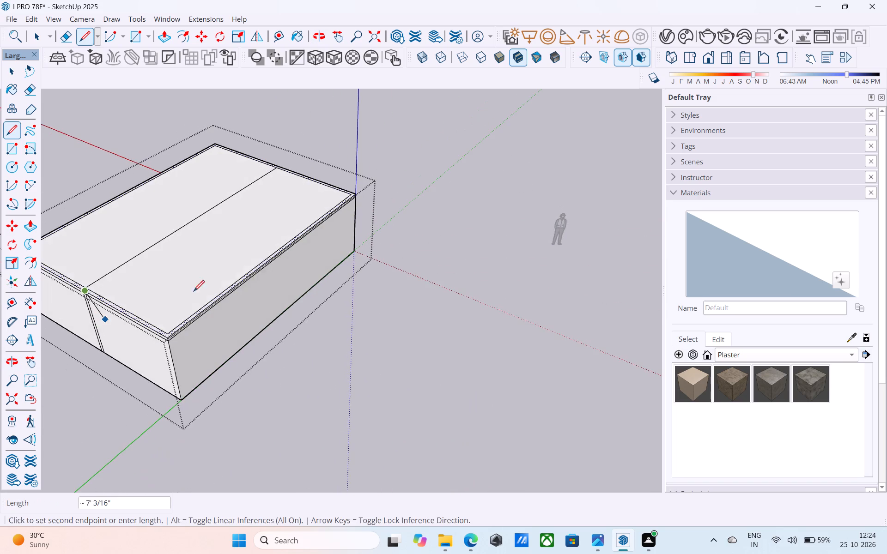
middle_drag(369, 267, 419, 359)
scroll(430, 325, down, 7)
middle_drag(270, 326, 686, 302)
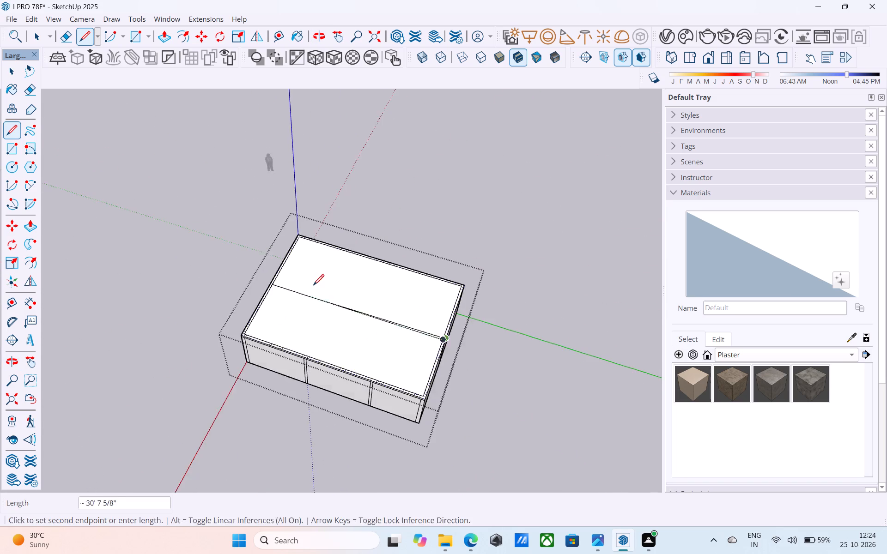
middle_drag(319, 287, 602, 283)
scroll(368, 285, up, 15)
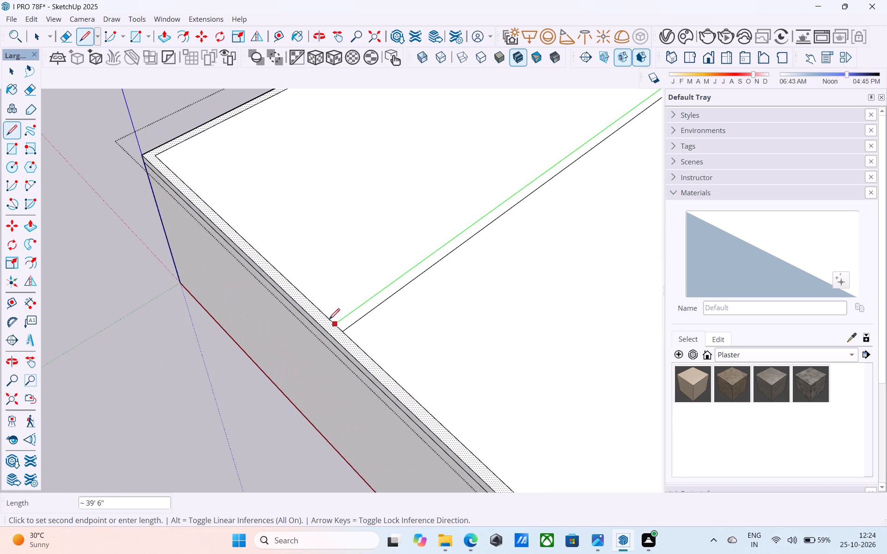
click(332, 322)
Extend both lines of the cross partition nearer the origin vertically up the slab's long edge face to its top edge.
scroll(239, 360, down, 5)
scroll(229, 362, up, 1)
scroll(209, 358, down, 3)
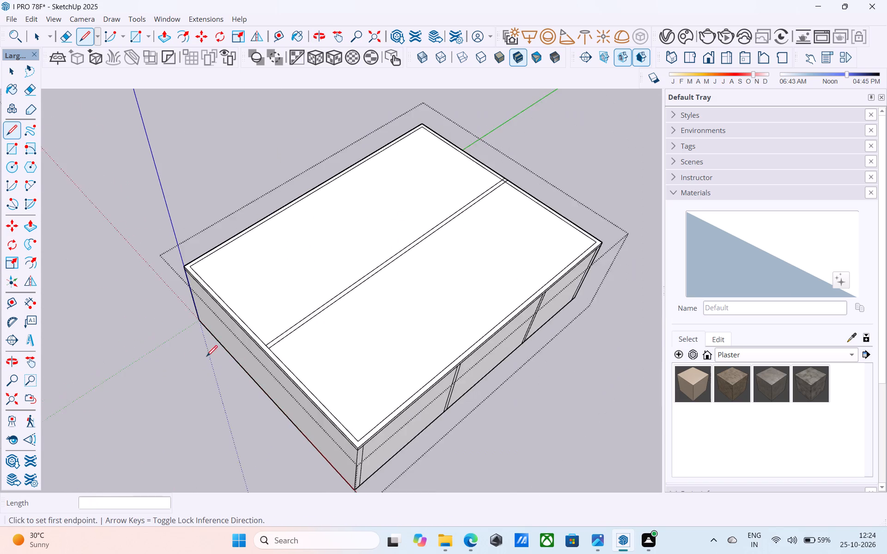
scroll(207, 357, down, 5)
middle_drag(340, 355, 253, 276)
scroll(323, 334, up, 13)
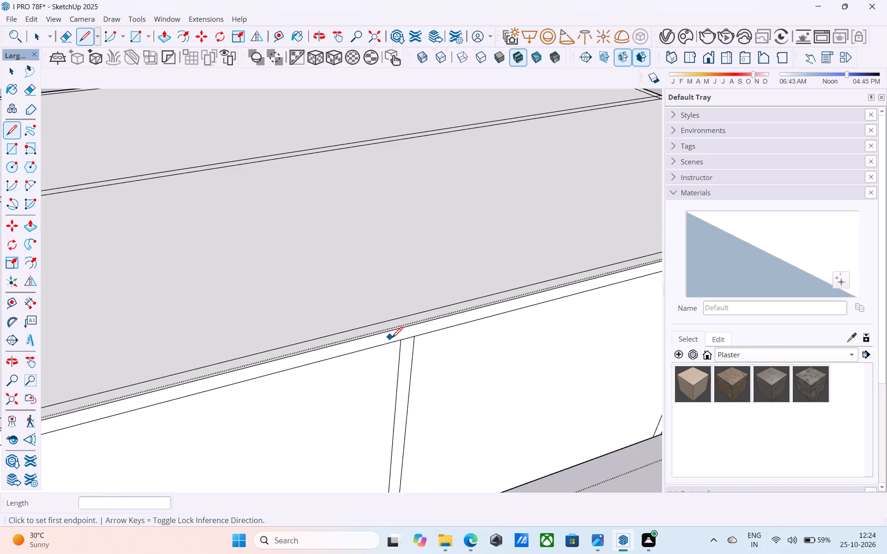
click(398, 340)
click(399, 329)
click(414, 333)
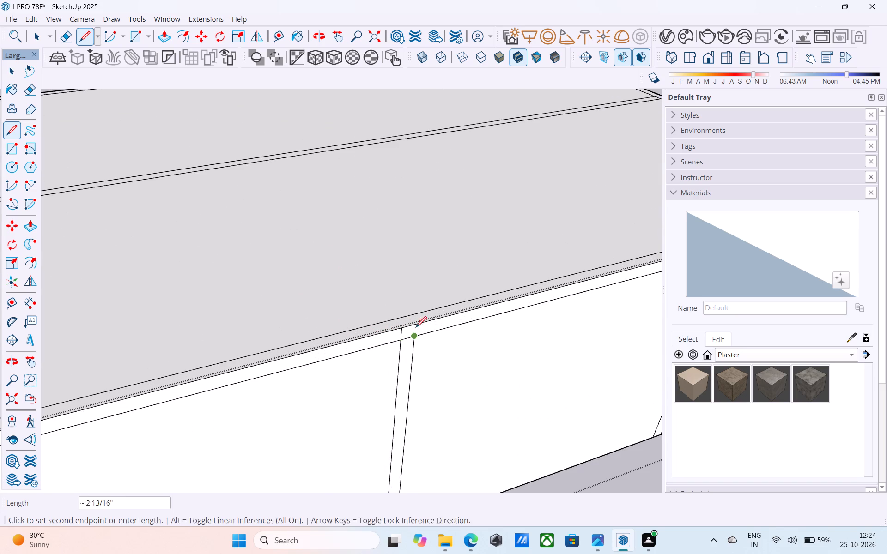
click(416, 326)
Extend both lines of the cross partition farther from the origin vertically up the slab's long edge face to its top edge.
scroll(307, 349, down, 8)
scroll(538, 279, up, 9)
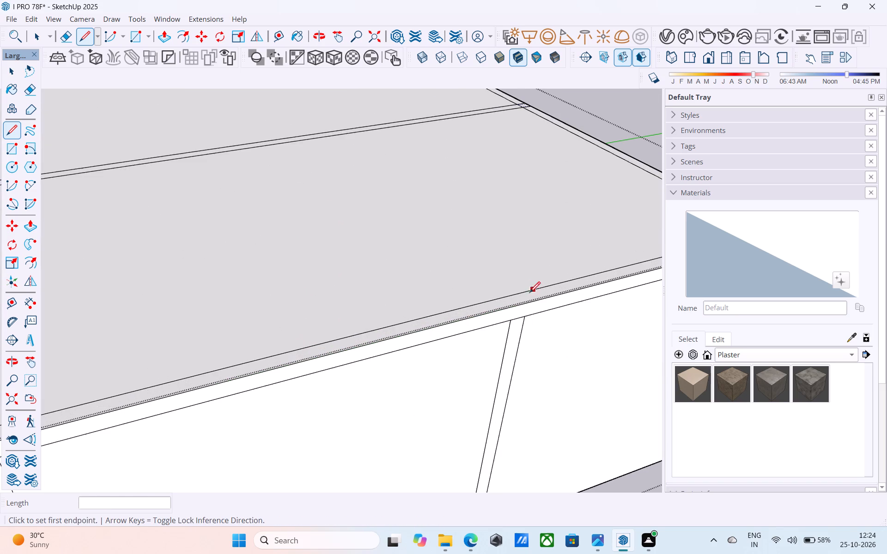
click(510, 320)
click(510, 308)
click(523, 317)
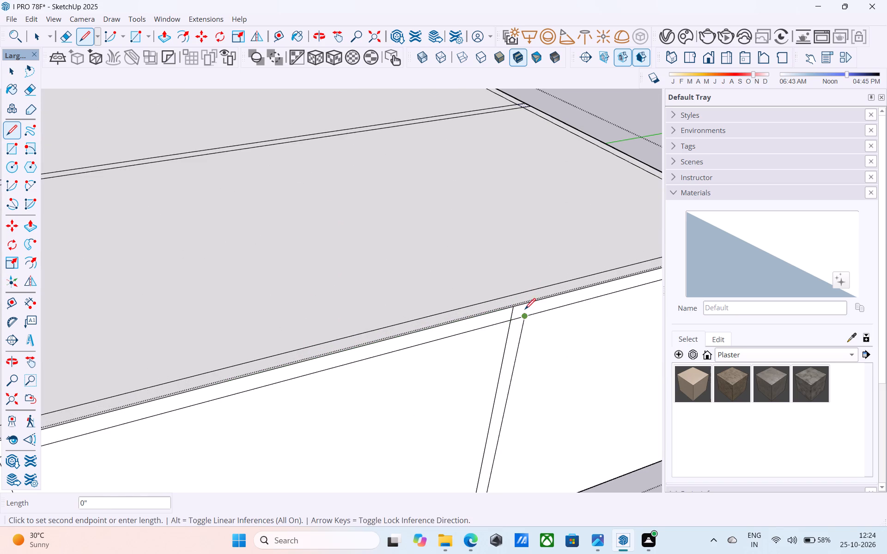
click(526, 305)
Draw a 30' line along the red axis across the slab's top from the near cross partition's mark closest to the origin.
scroll(537, 276, down, 10)
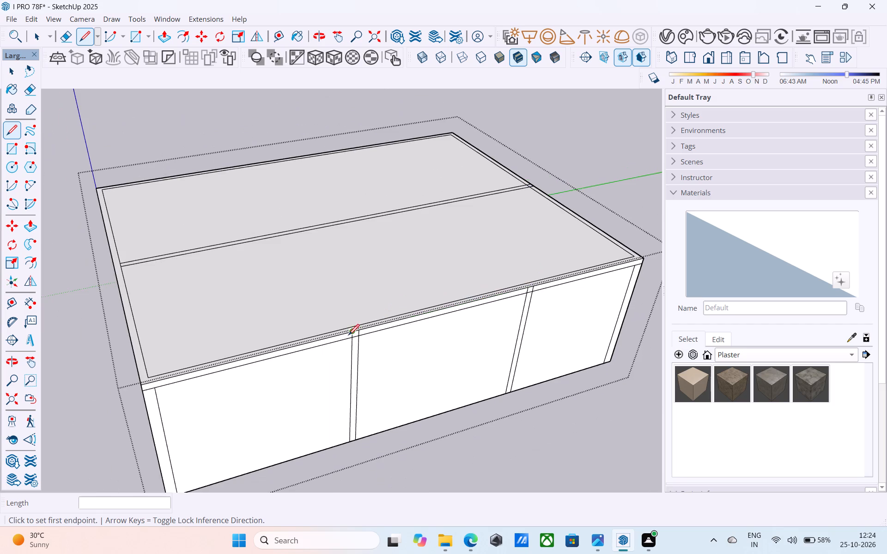
scroll(348, 336, up, 7)
click(352, 329)
scroll(352, 329, up, 1)
scroll(352, 330, down, 11)
middle_drag(231, 307, 329, 328)
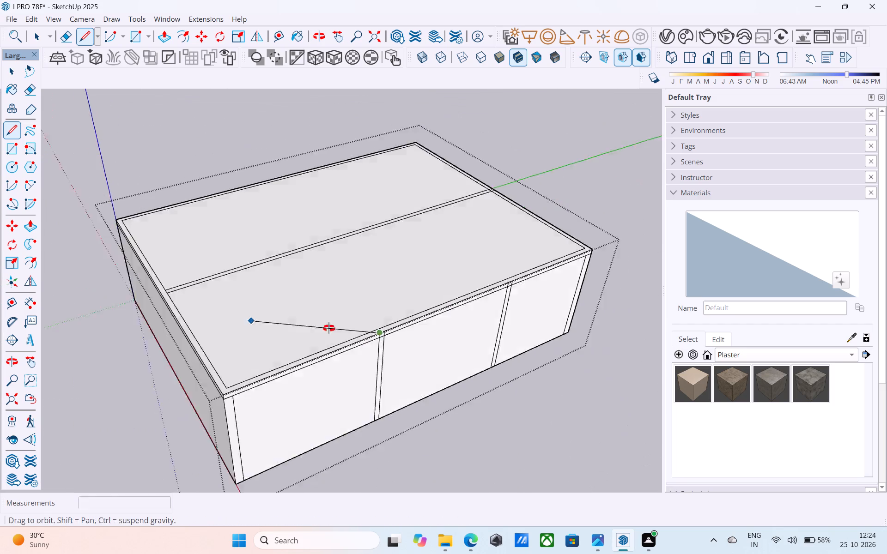
middle_drag(329, 328, 554, 330)
middle_drag(342, 338, 520, 339)
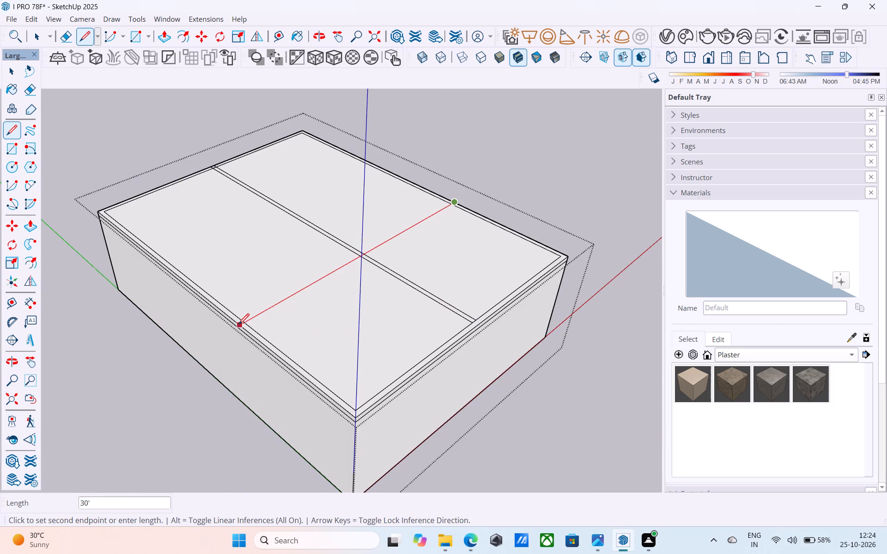
scroll(238, 325, up, 6)
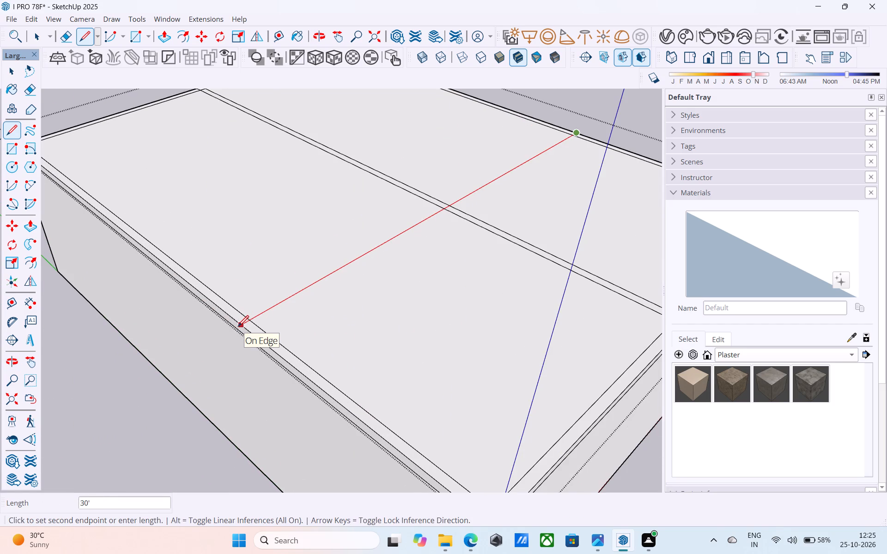
click(238, 327)
Draw a parallel 30' line across the slab's top from the near cross partition's second mark to the opposite long edge.
scroll(238, 327, down, 8)
scroll(238, 324, up, 2)
scroll(238, 324, down, 6)
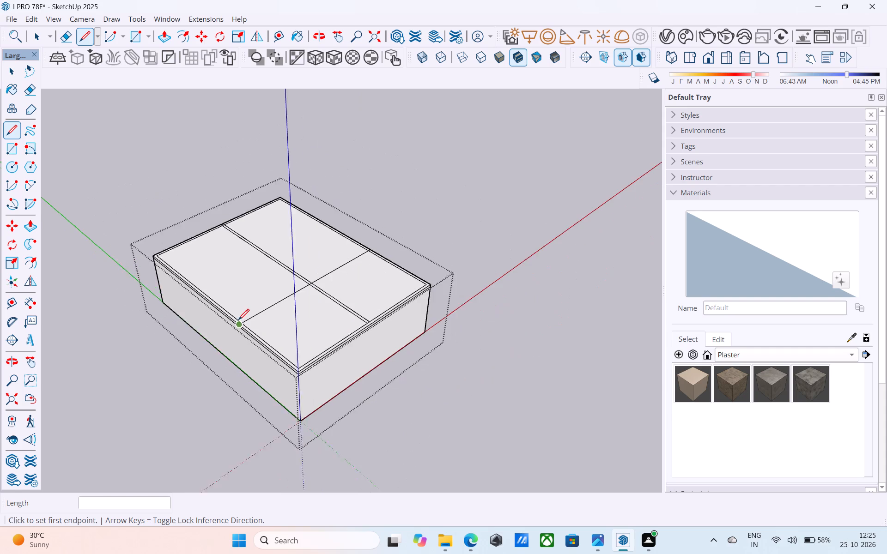
scroll(377, 239, down, 7)
middle_drag(378, 229, 190, 308)
middle_drag(371, 231, 369, 188)
scroll(417, 235, up, 2)
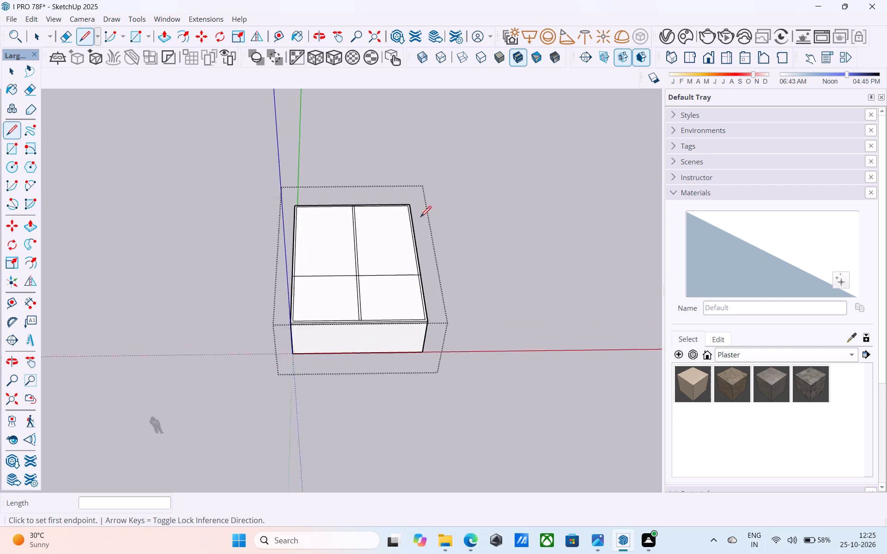
scroll(420, 218, up, 5)
middle_drag(404, 263, 226, 263)
scroll(328, 301, up, 7)
middle_drag(413, 343, 273, 260)
scroll(328, 315, up, 4)
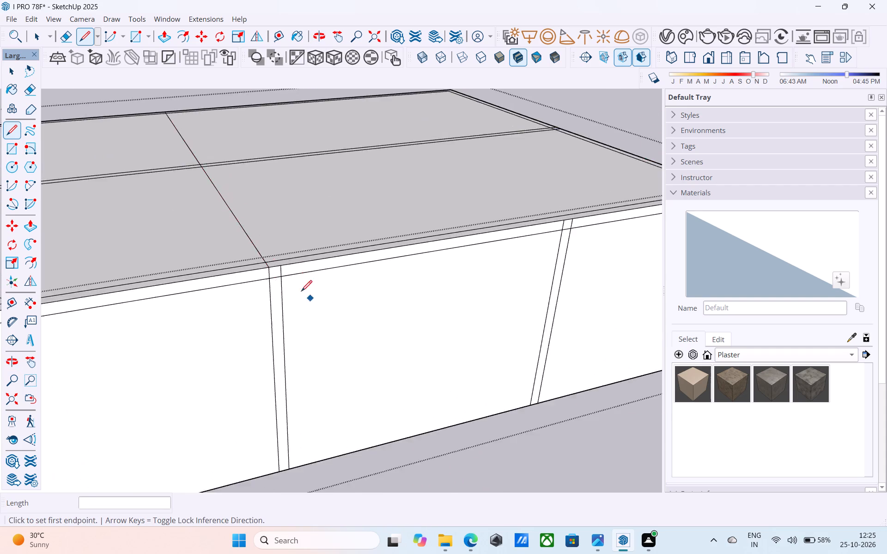
scroll(301, 292, up, 4)
click(274, 260)
scroll(280, 231, down, 10)
middle_drag(286, 202, 314, 212)
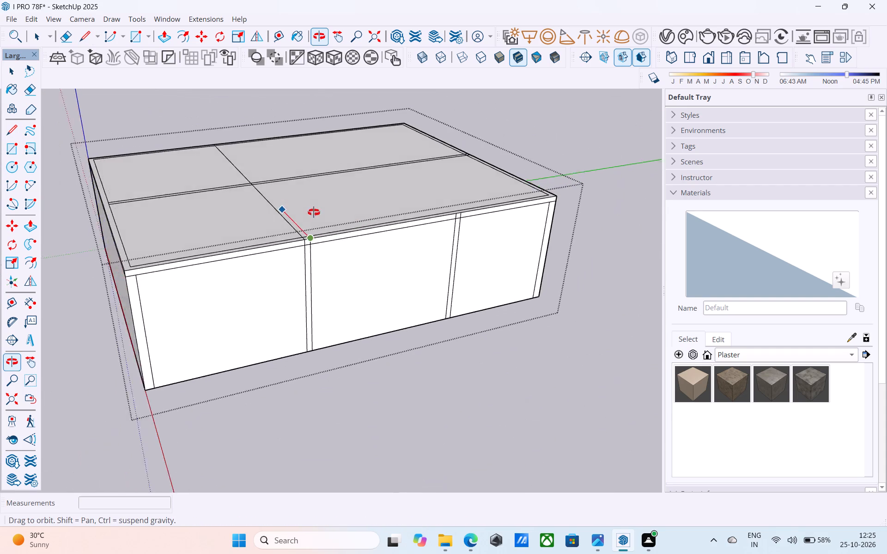
middle_drag(314, 212, 571, 241)
middle_drag(335, 213, 624, 227)
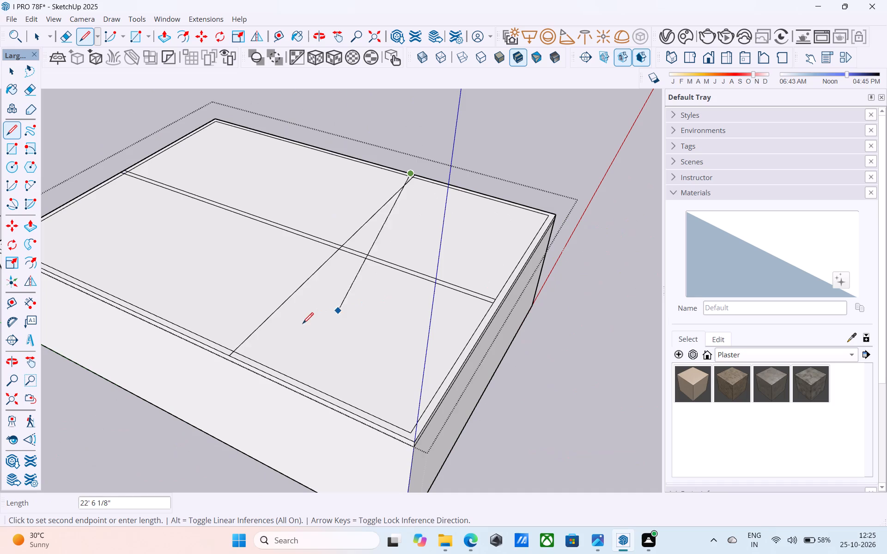
click(220, 355)
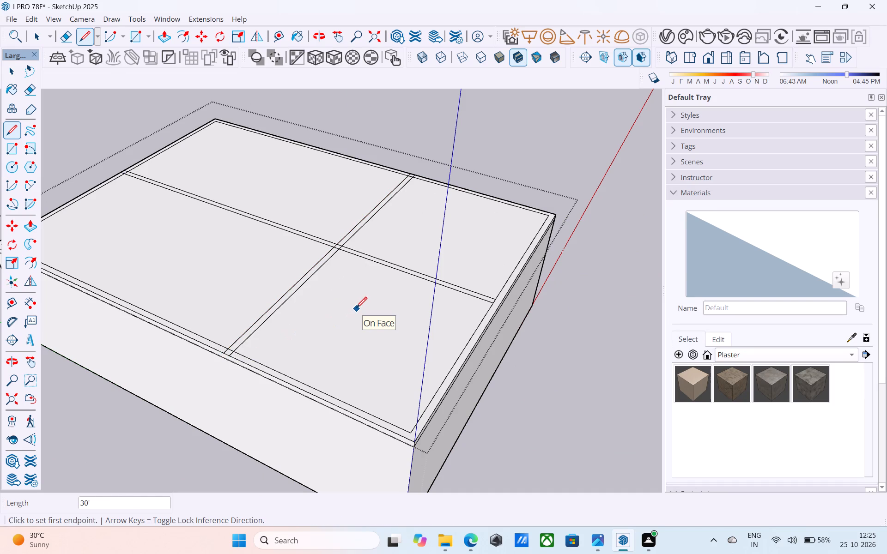
Draw a 30' line along the red axis across the slab's top from the far cross partition's mark closer to the origin.
scroll(356, 309, down, 12)
middle_drag(316, 291, 163, 308)
middle_drag(366, 300, 25, 218)
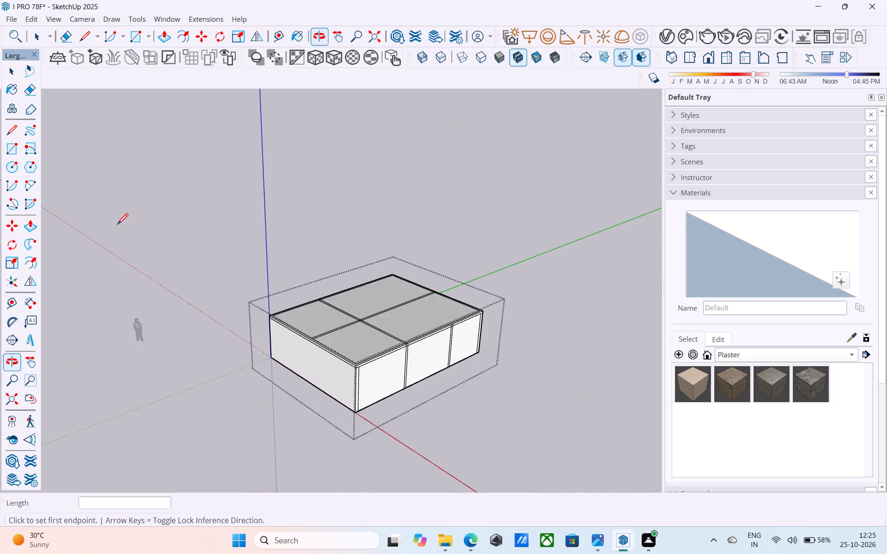
middle_drag(422, 221, 305, 171)
scroll(385, 277, up, 6)
scroll(522, 492, up, 12)
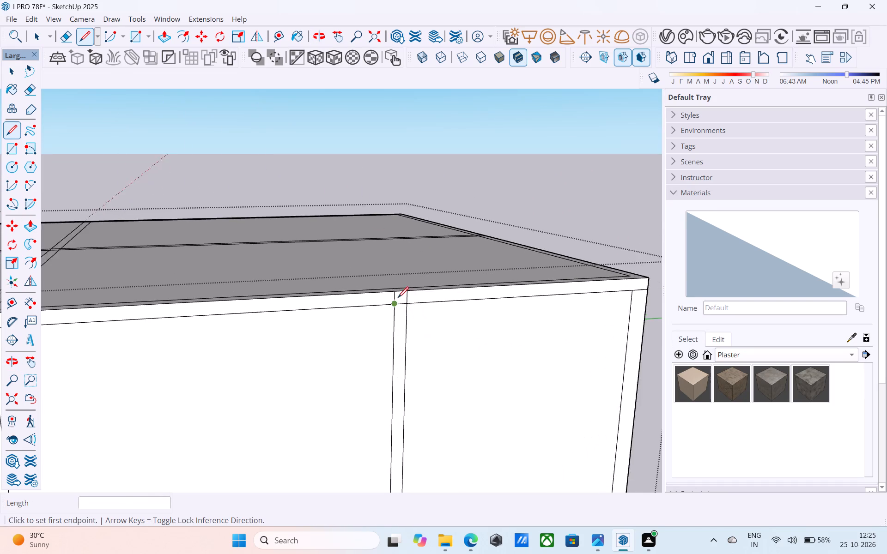
scroll(398, 299, up, 6)
click(396, 289)
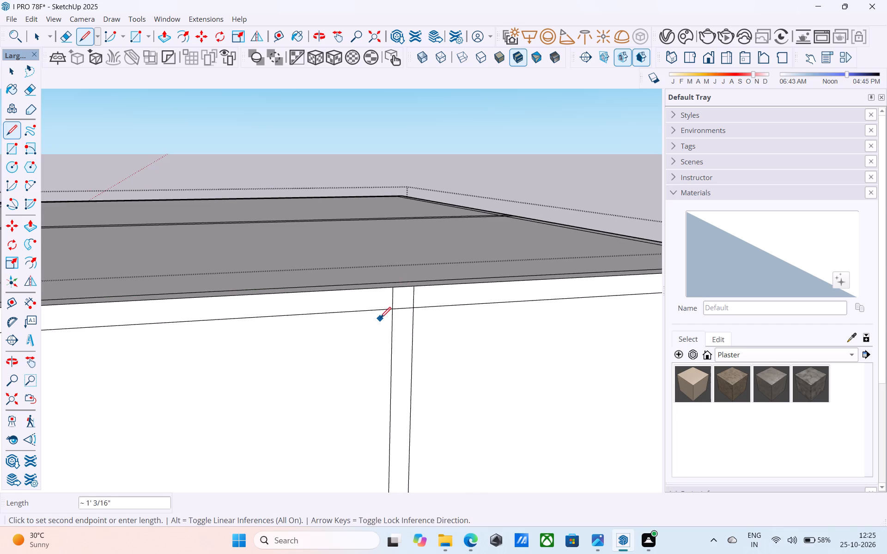
key(l)
click(392, 289)
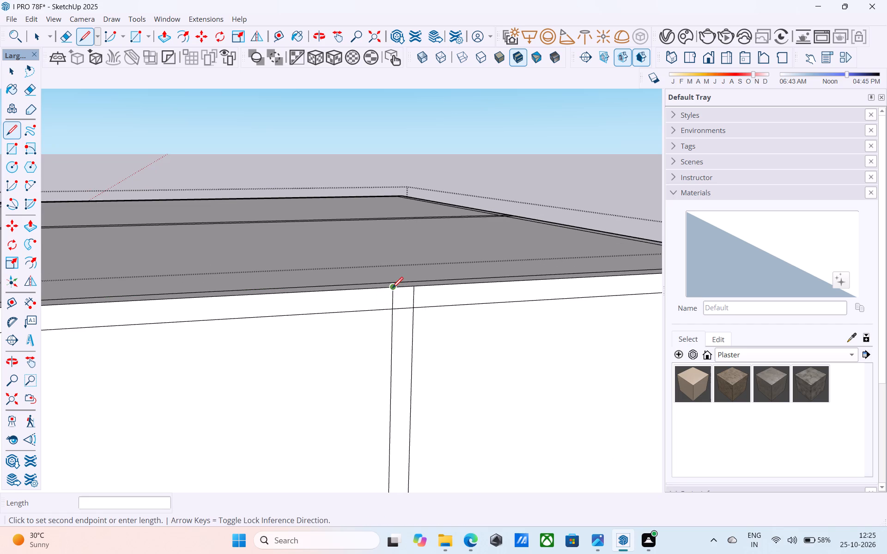
scroll(392, 290, down, 11)
middle_drag(393, 292, 268, 299)
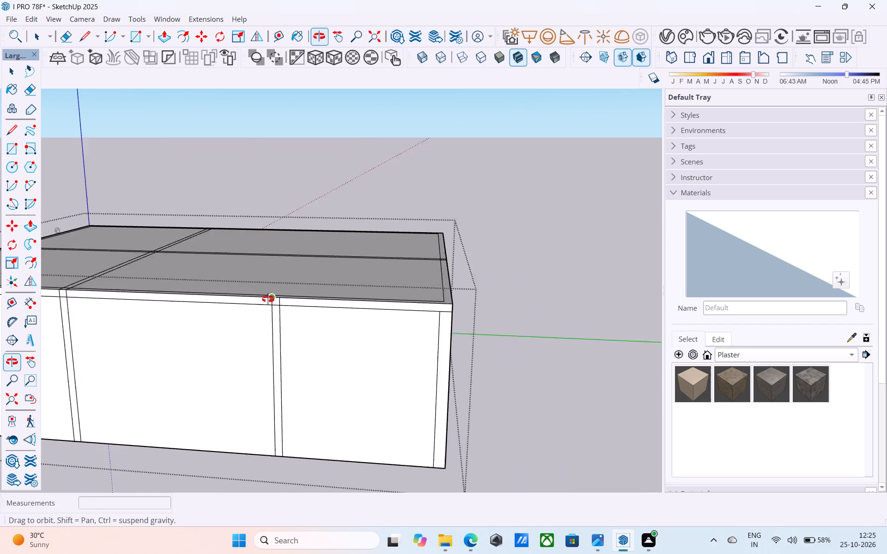
middle_drag(268, 299, 256, 299)
middle_drag(397, 265, 186, 316)
middle_drag(381, 240, 154, 327)
scroll(216, 301, up, 5)
scroll(356, 270, down, 8)
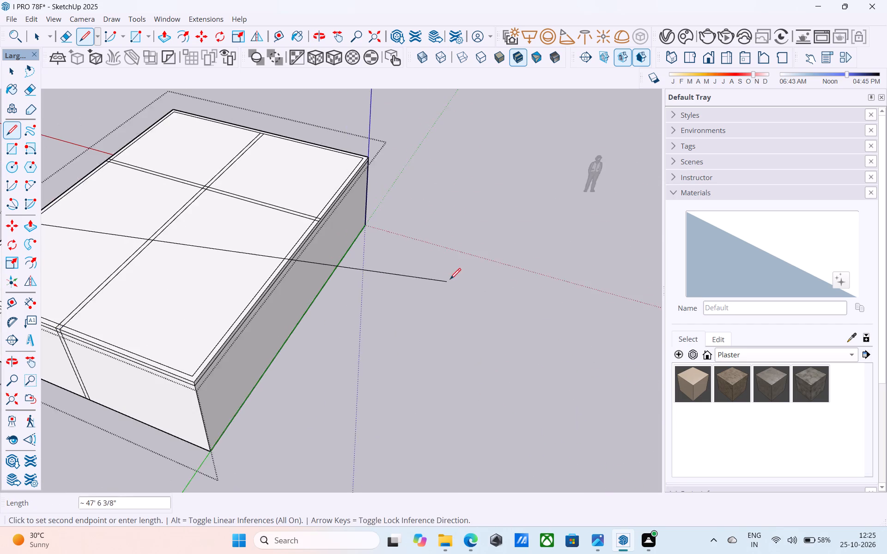
scroll(451, 280, down, 1)
scroll(451, 280, up, 1)
scroll(451, 280, down, 3)
middle_drag(461, 285, 505, 287)
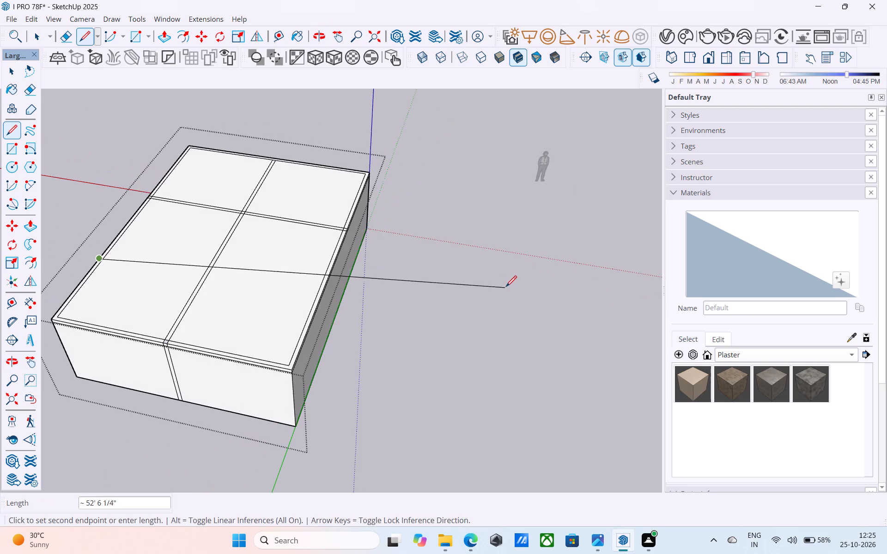
scroll(506, 288, down, 5)
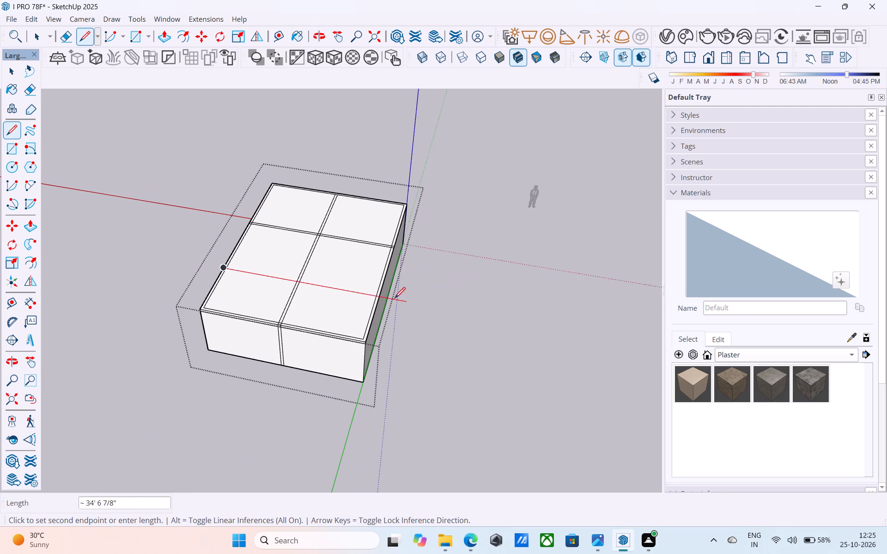
scroll(391, 301, up, 14)
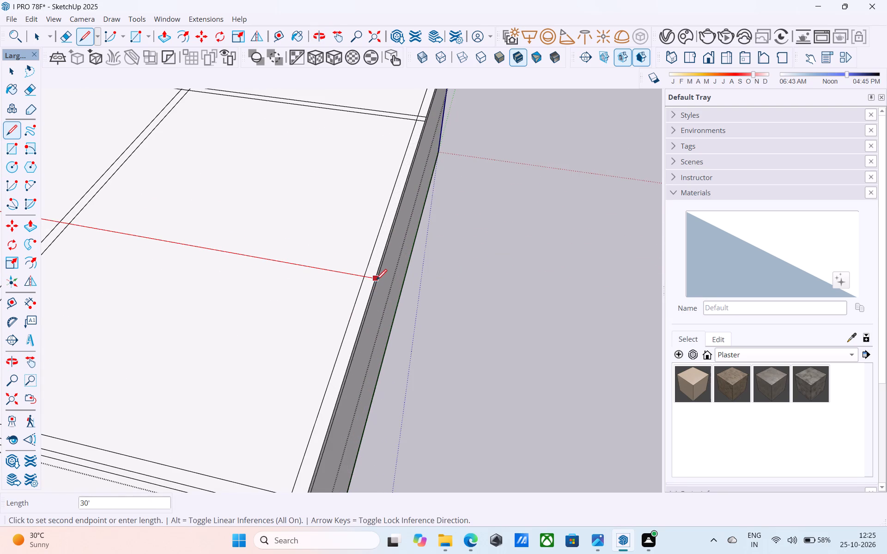
click(377, 279)
Draw a parallel 30' line across the slab's top from the far cross partition's second mark to the opposite long edge.
scroll(445, 266, down, 11)
middle_drag(230, 286, 577, 272)
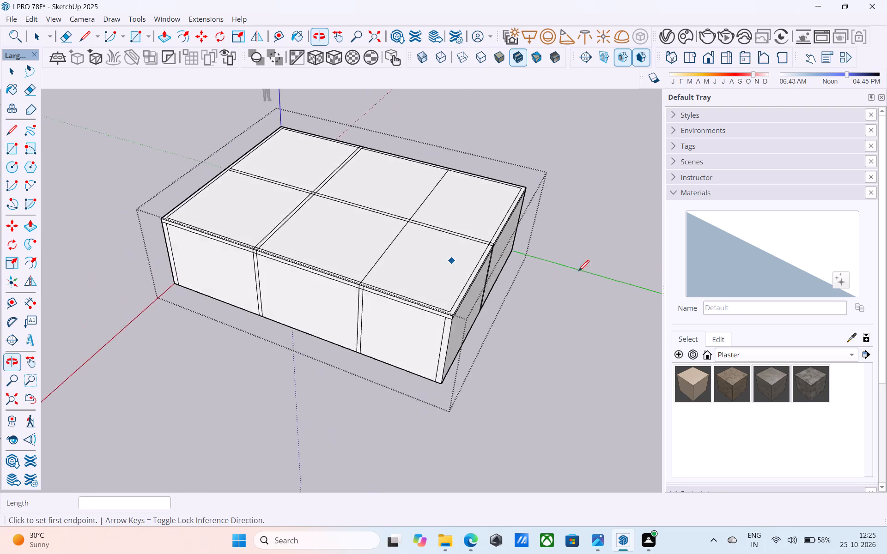
scroll(361, 307, up, 8)
click(374, 266)
scroll(372, 272, down, 6)
middle_drag(366, 298, 270, 312)
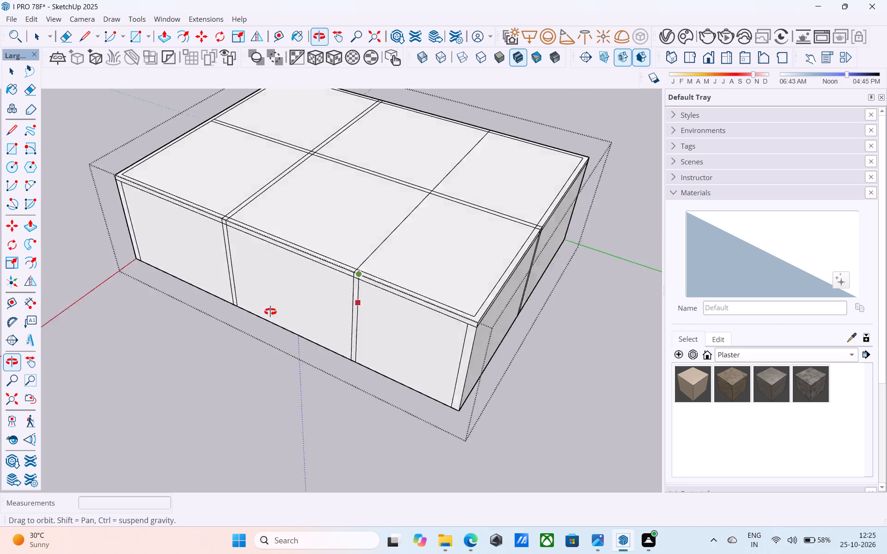
middle_drag(270, 312, 140, 315)
middle_drag(583, 287, 334, 288)
middle_drag(501, 325, 367, 265)
scroll(324, 325, up, 5)
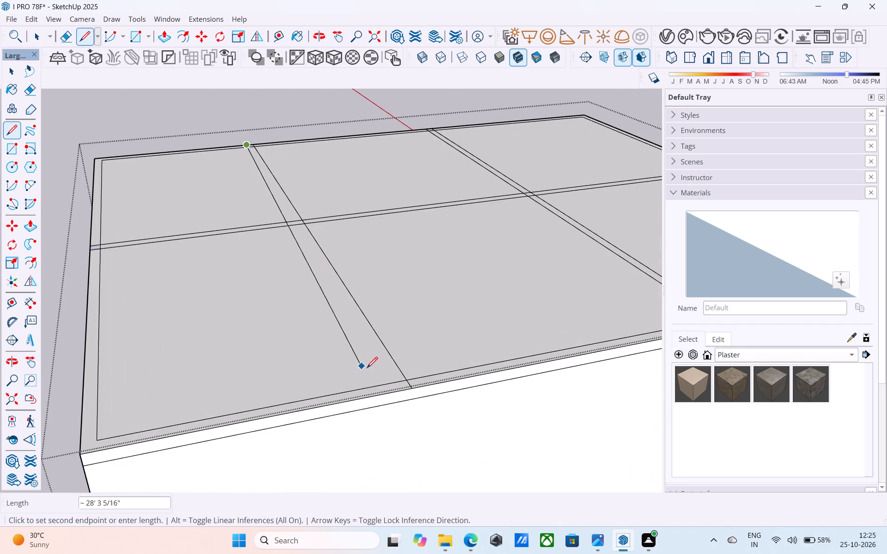
click(399, 395)
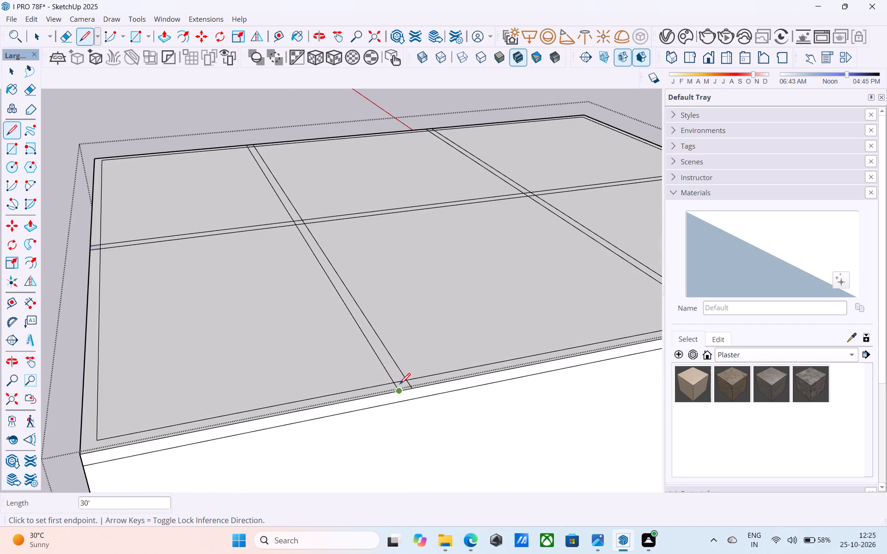
Examine the partition layout drawn on the slab's top from several sides.
scroll(400, 385, down, 11)
middle_drag(349, 380, 610, 347)
middle_drag(346, 391, 634, 330)
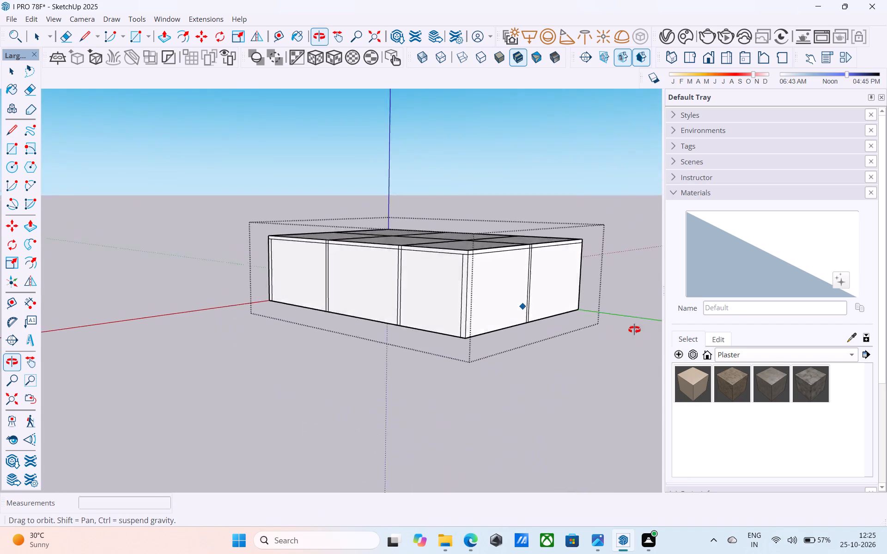
middle_drag(634, 330, 656, 324)
middle_drag(341, 337, 409, 430)
scroll(295, 371, down, 4)
middle_drag(302, 376, 337, 367)
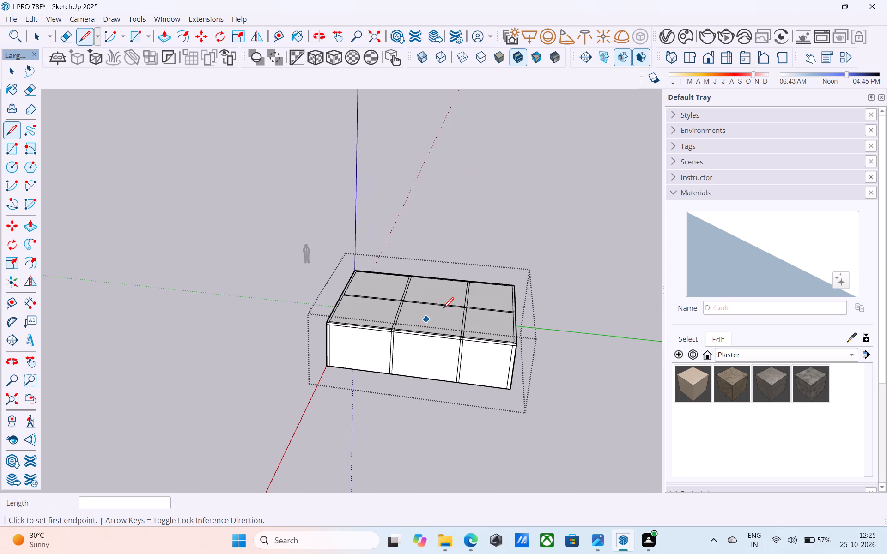
scroll(443, 309, up, 7)
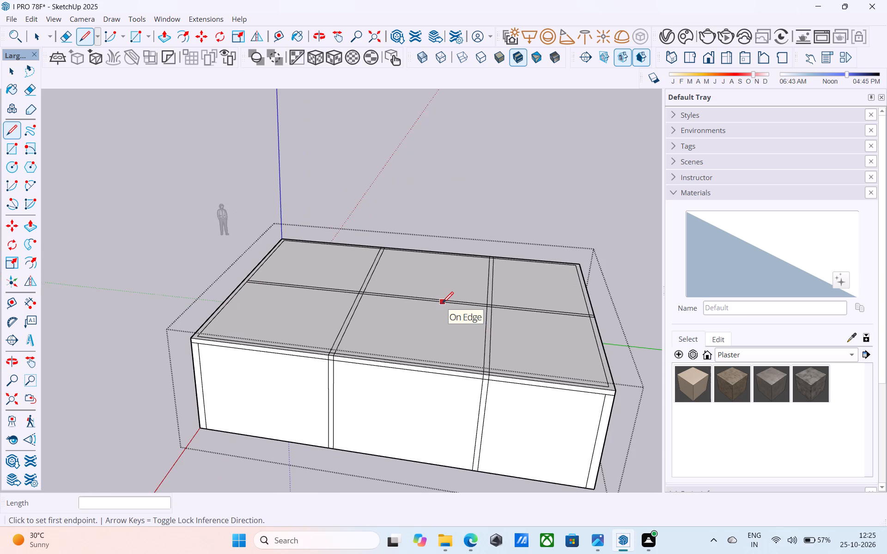
scroll(443, 304, up, 1)
middle_drag(442, 303, 444, 287)
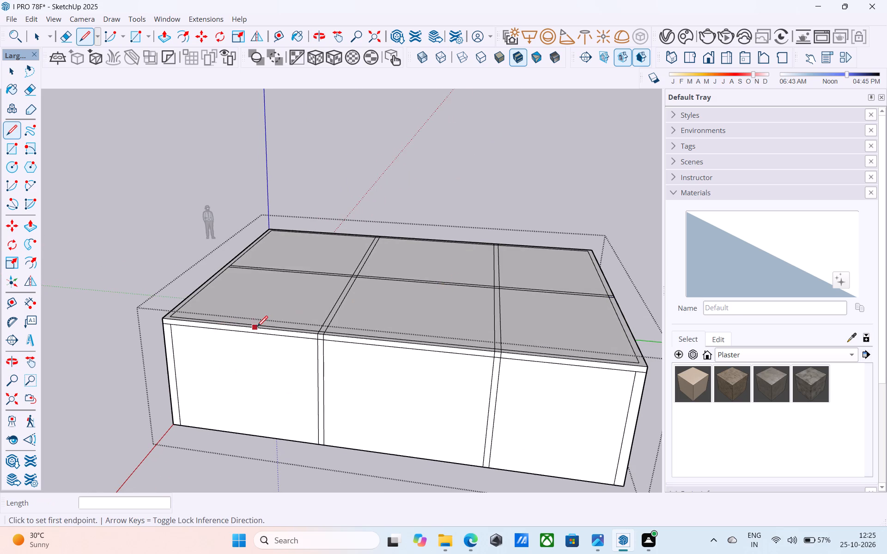
scroll(257, 328, down, 4)
middle_drag(321, 339, 336, 330)
scroll(271, 346, down, 2)
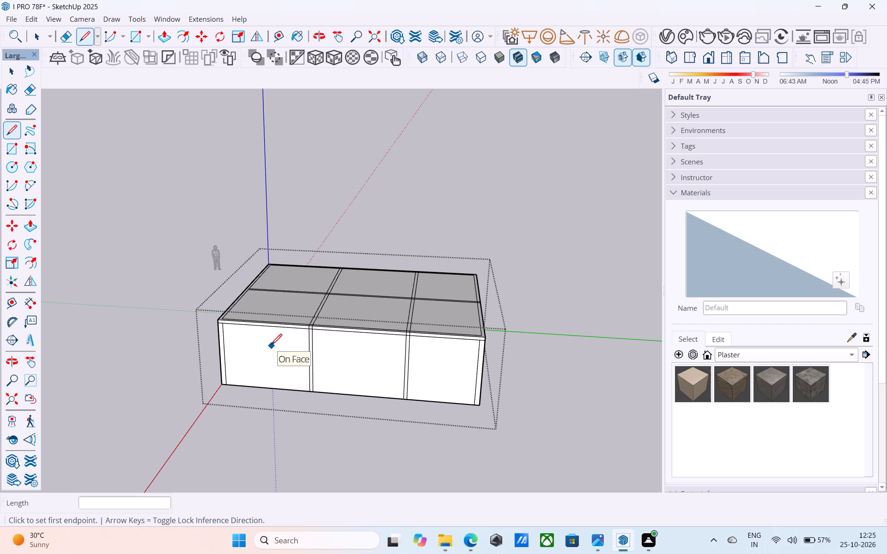
scroll(271, 346, up, 1)
scroll(271, 346, down, 1)
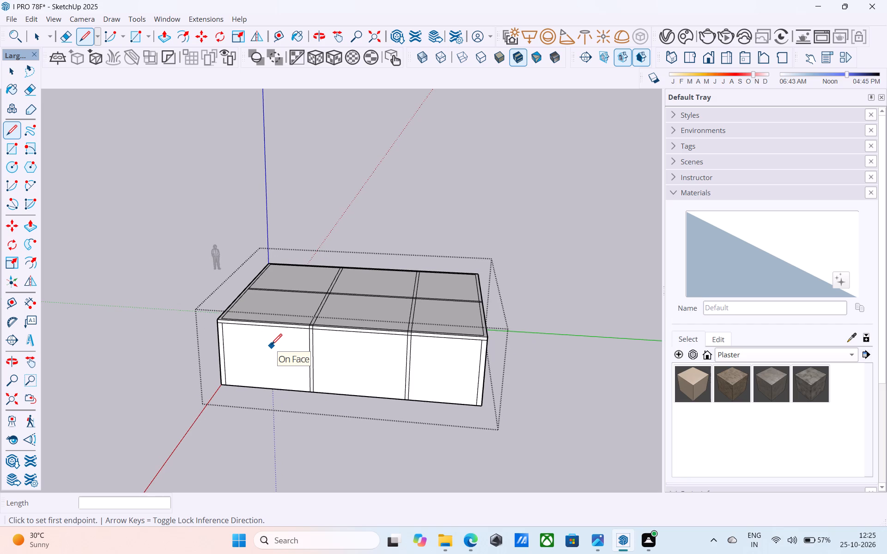
scroll(271, 346, down, 3)
middle_click(328, 340)
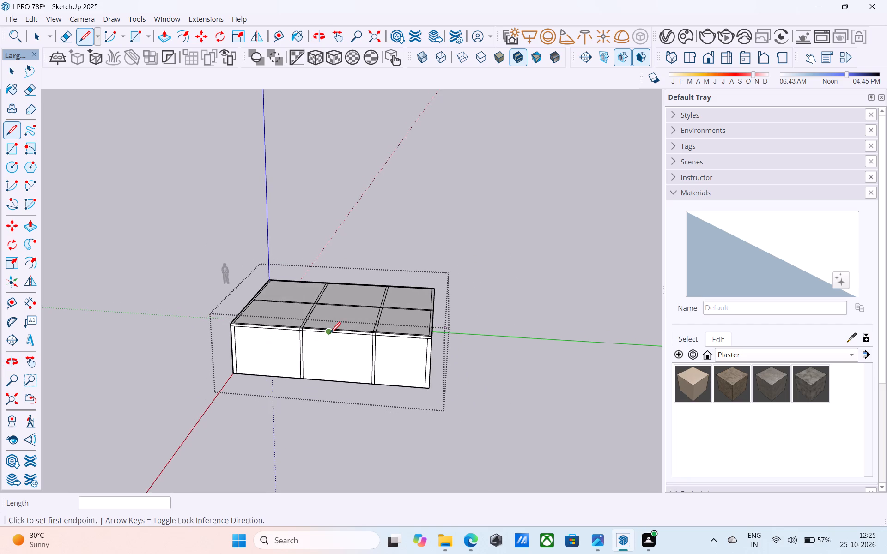
scroll(330, 334, up, 4)
scroll(323, 332, down, 4)
middle_drag(237, 333, 359, 323)
scroll(359, 323, down, 1)
middle_drag(359, 323, 352, 337)
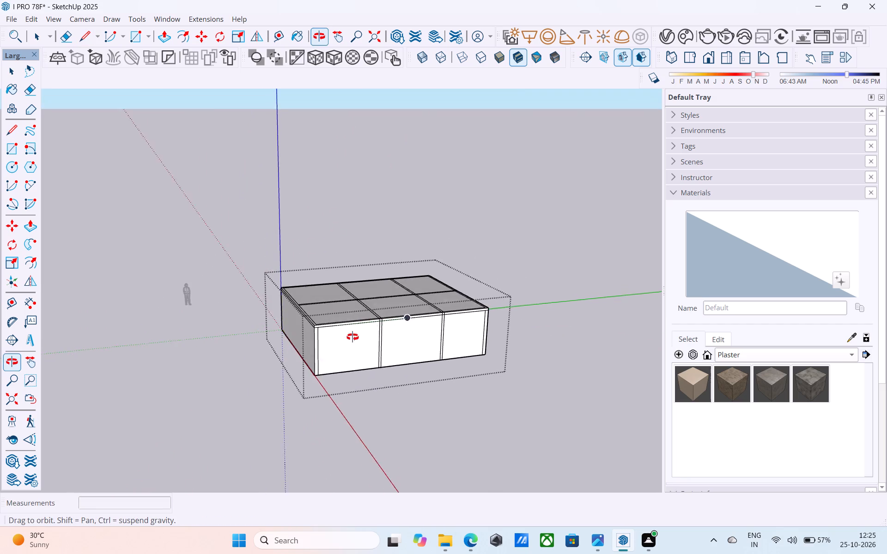
middle_drag(352, 337, 357, 366)
scroll(338, 334, up, 1)
middle_drag(338, 334, 371, 293)
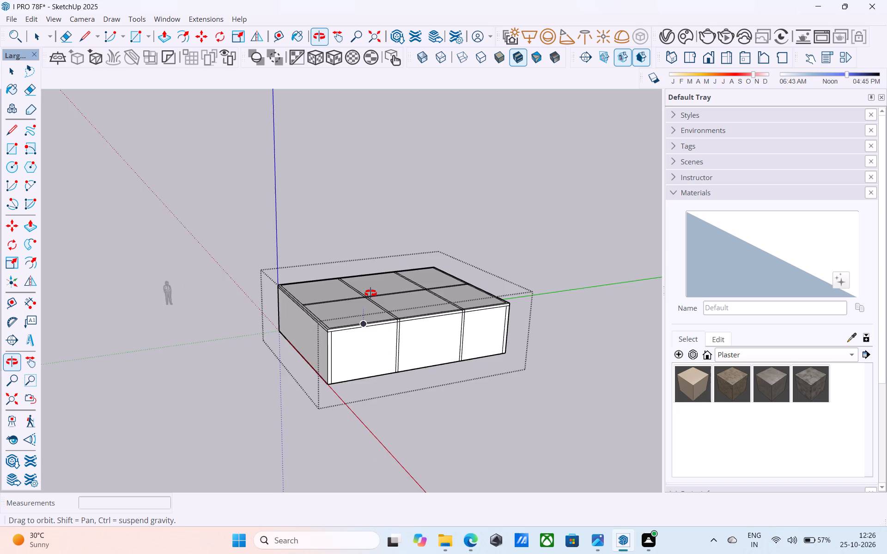
middle_drag(371, 293, 370, 330)
scroll(371, 325, up, 3)
scroll(205, 362, down, 5)
scroll(365, 323, up, 5)
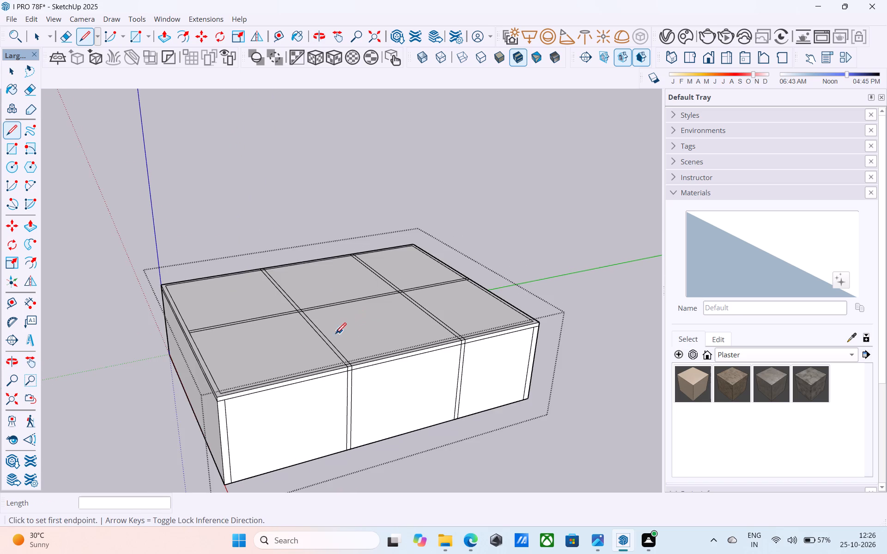
scroll(336, 335, down, 3)
scroll(282, 378, up, 7)
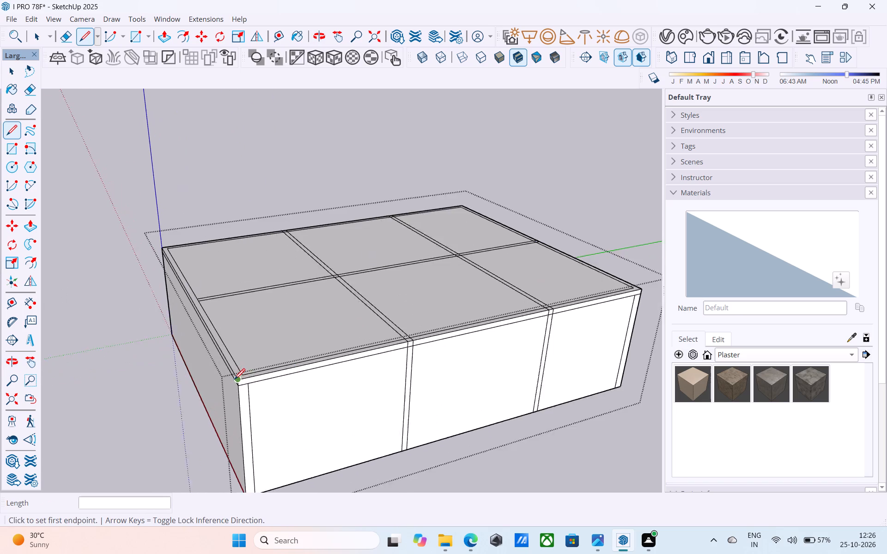
scroll(234, 380, up, 3)
Erase the overlapping line segments where the near cross partition meets the outer wall strip along the long edge opposite the origin.
key(space)
key(e)
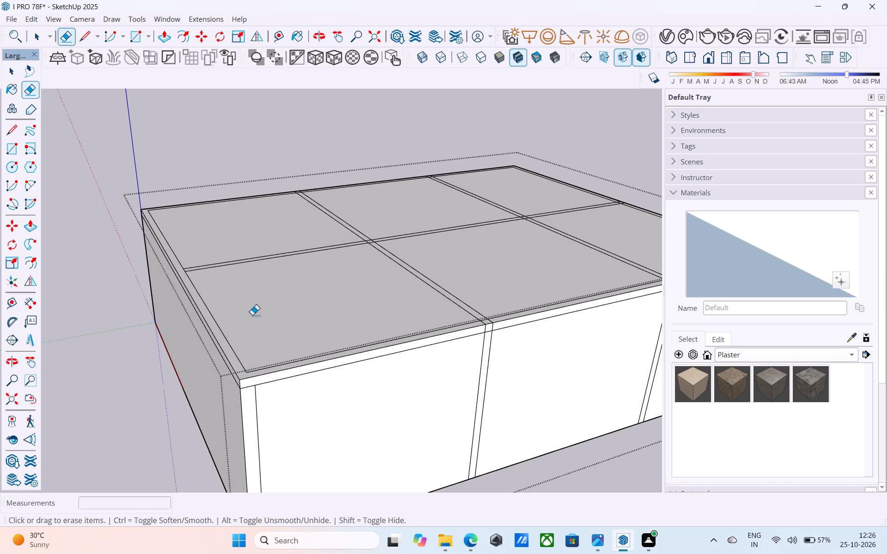
scroll(256, 306, down, 6)
middle_drag(335, 337, 337, 370)
scroll(358, 337, up, 7)
scroll(427, 373, up, 3)
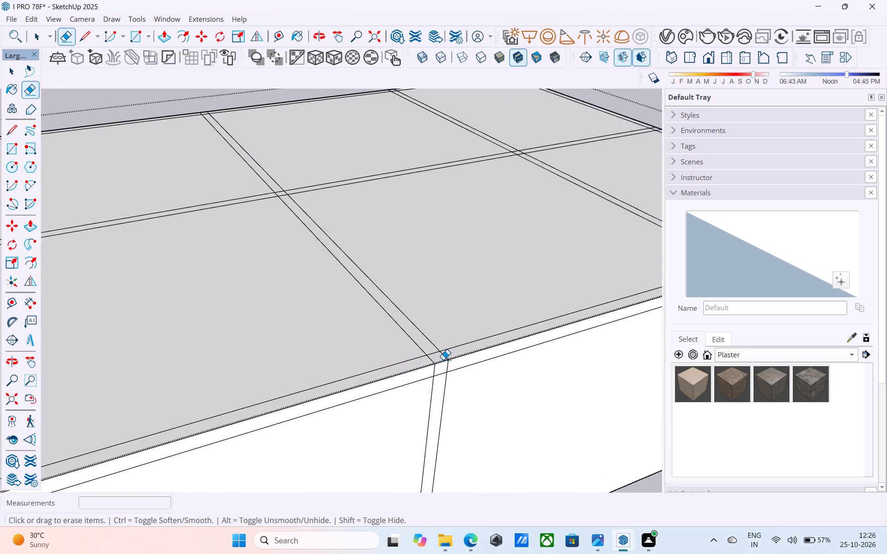
scroll(443, 360, up, 2)
click(428, 359)
scroll(433, 358, up, 5)
click(449, 350)
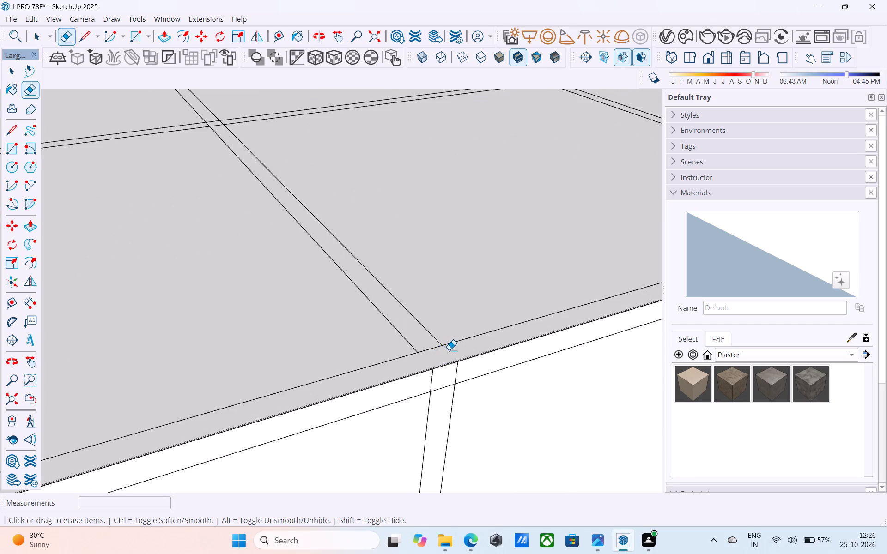
click(433, 348)
scroll(431, 348, down, 10)
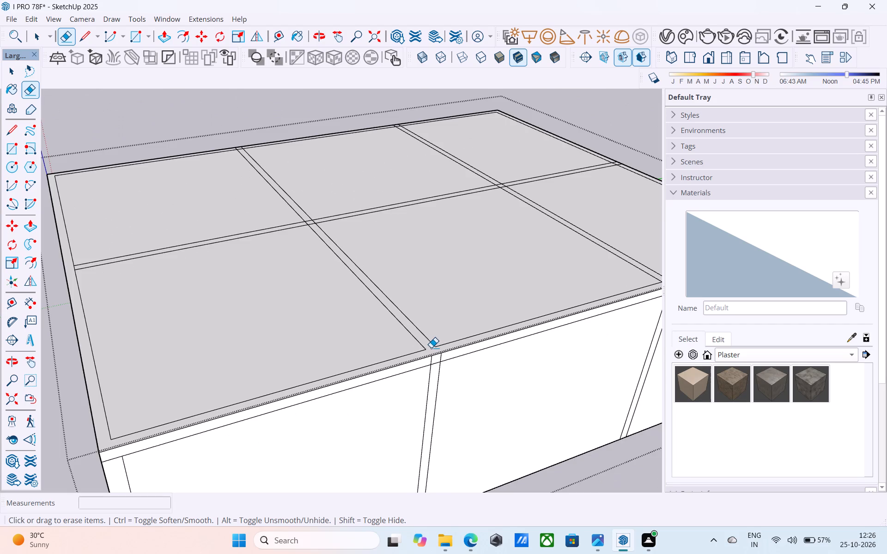
Erase the overlapping line segments where the far cross partition meets the outer wall strip on that same long edge.
scroll(424, 347, down, 5)
middle_drag(424, 347, 303, 356)
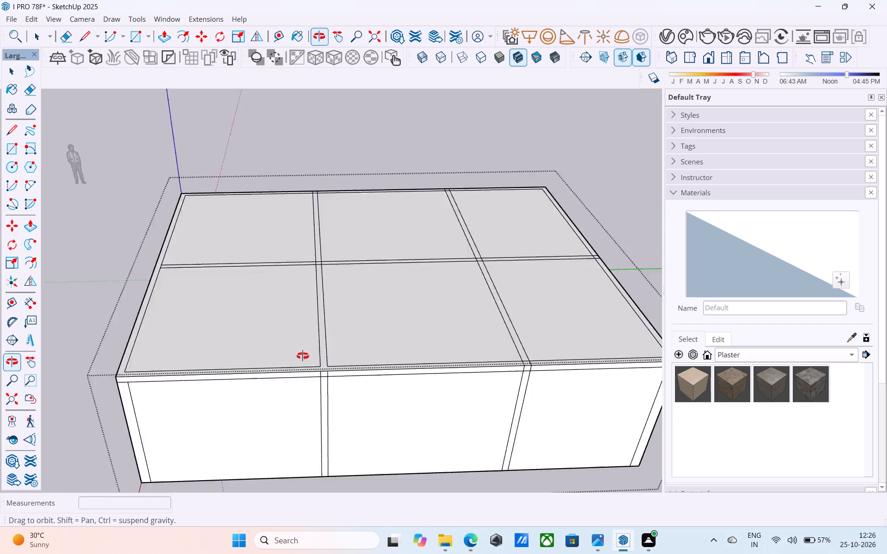
scroll(295, 356, down, 1)
middle_drag(303, 356, 219, 369)
scroll(385, 409, up, 9)
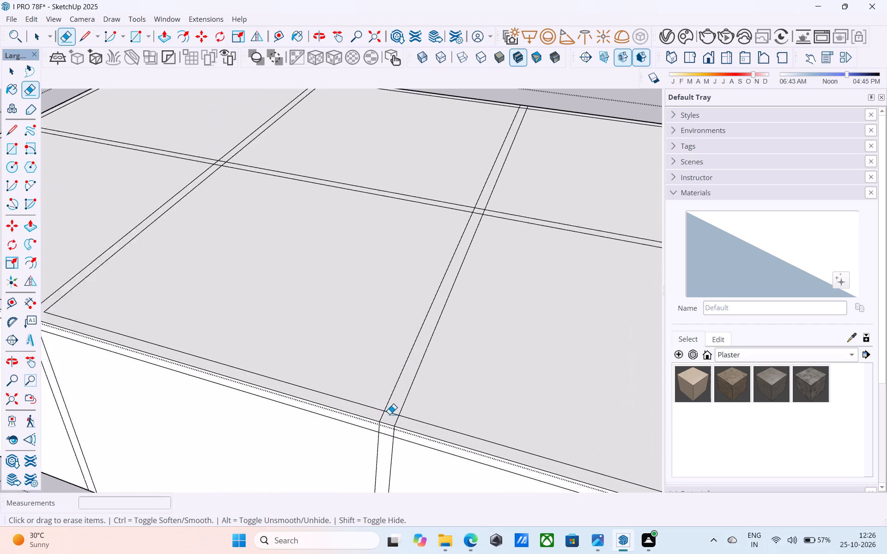
click(380, 415)
click(392, 418)
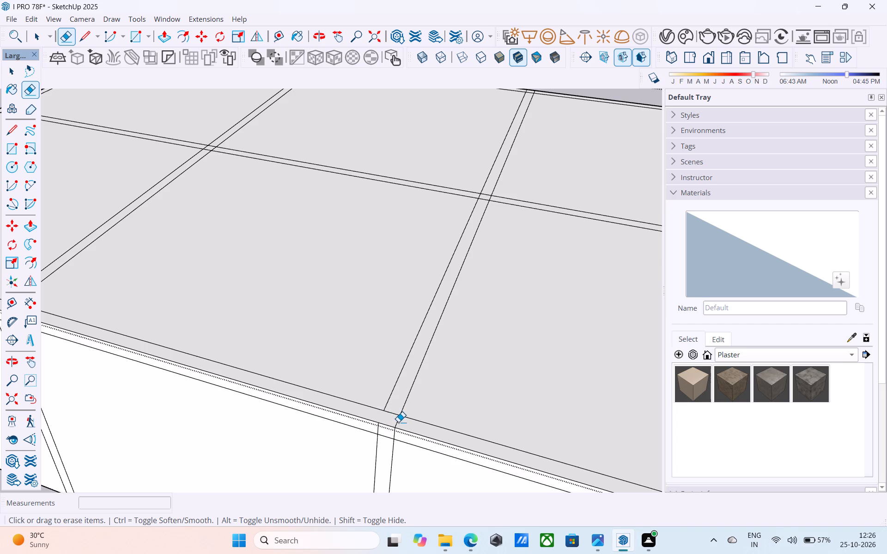
click(398, 422)
drag(393, 416, 397, 409)
Erase the overlapping line segments where the lengthwise partition meets the outer wall strip on the short edge farthest from the origin.
scroll(403, 400, down, 17)
middle_drag(483, 373, 182, 388)
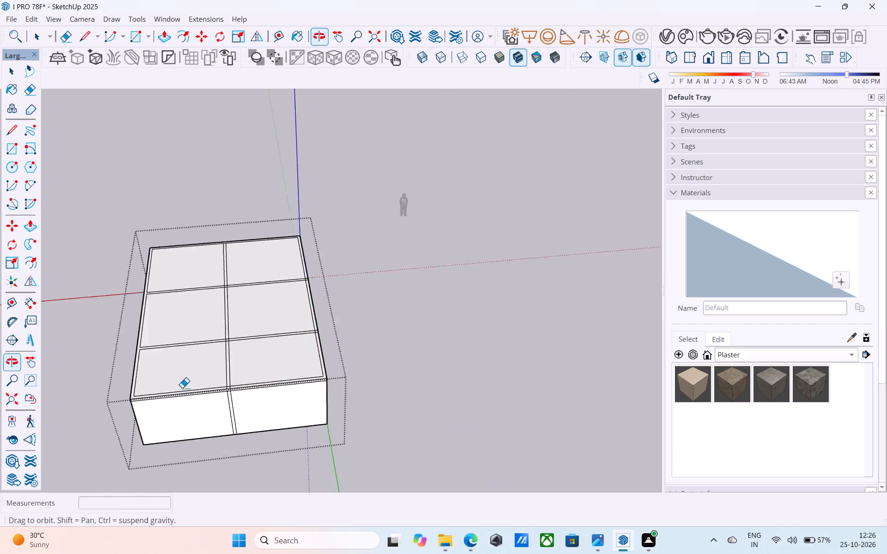
middle_drag(182, 388, 182, 388)
scroll(224, 370, up, 10)
scroll(425, 335, down, 8)
scroll(290, 374, up, 7)
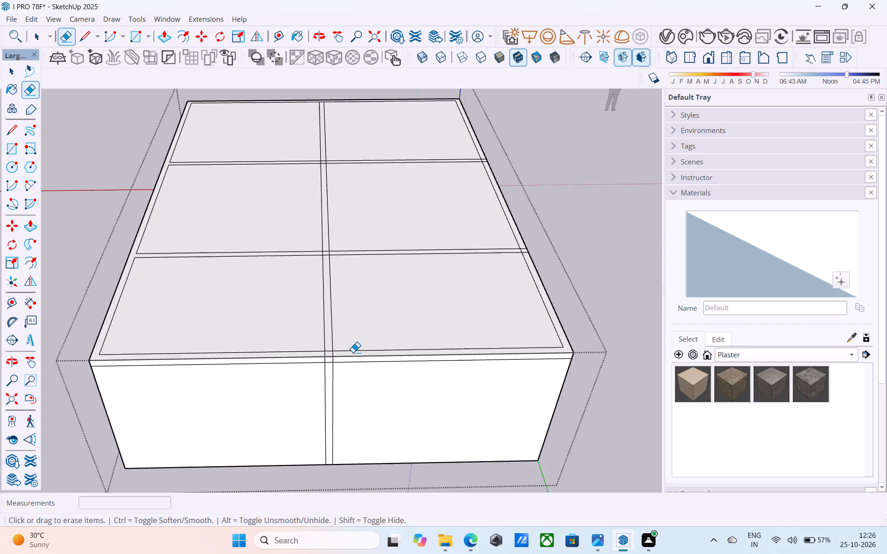
scroll(353, 352, up, 12)
click(311, 355)
drag(316, 351, 329, 343)
drag(339, 352, 365, 359)
Erase the overlapping line segments where the far cross partition meets the outer wall strip on the long edge above the green axis.
scroll(338, 370, down, 1)
scroll(337, 371, up, 1)
scroll(333, 373, down, 16)
middle_drag(463, 358, 275, 361)
middle_drag(333, 371, 293, 372)
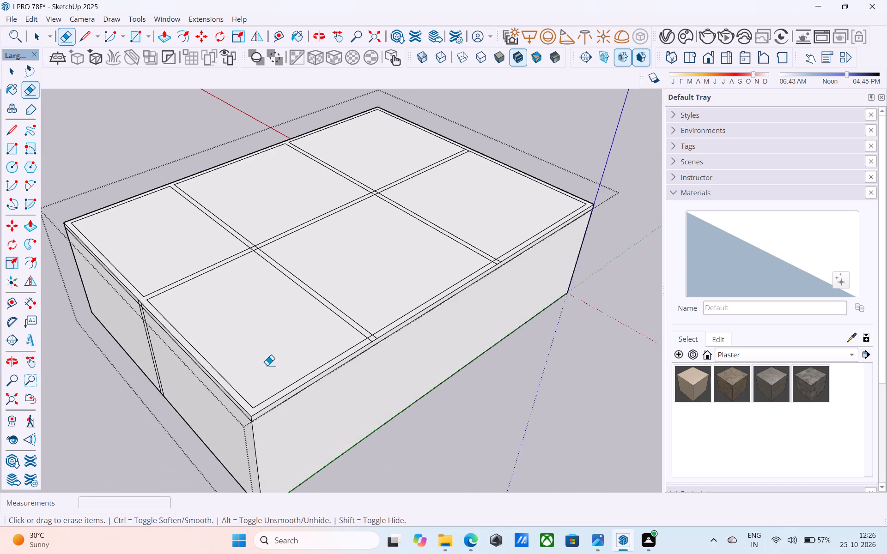
scroll(365, 337, up, 14)
click(377, 348)
click(380, 340)
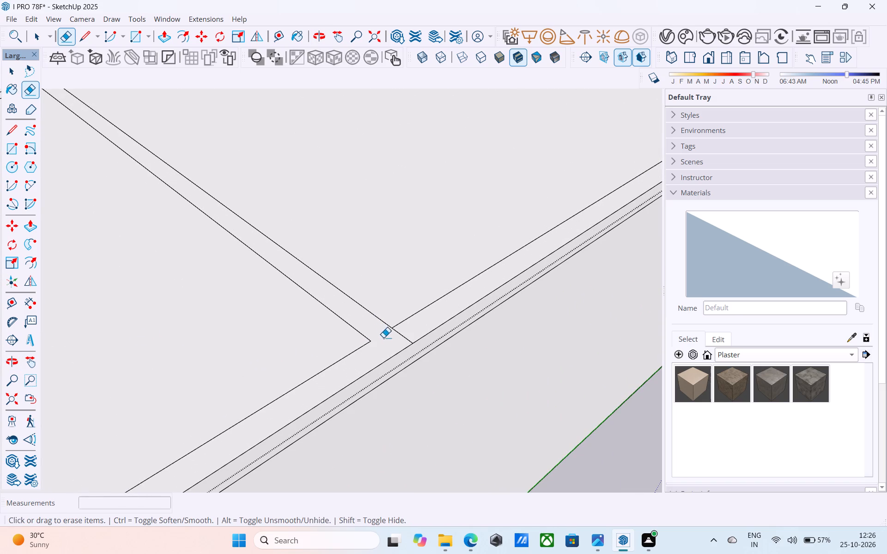
drag(392, 340, 425, 332)
Push/Pull the connected wall-layout face on the slab's top up by 10'.
scroll(462, 327, down, 15)
middle_drag(515, 331, 299, 355)
middle_drag(476, 352, 407, 338)
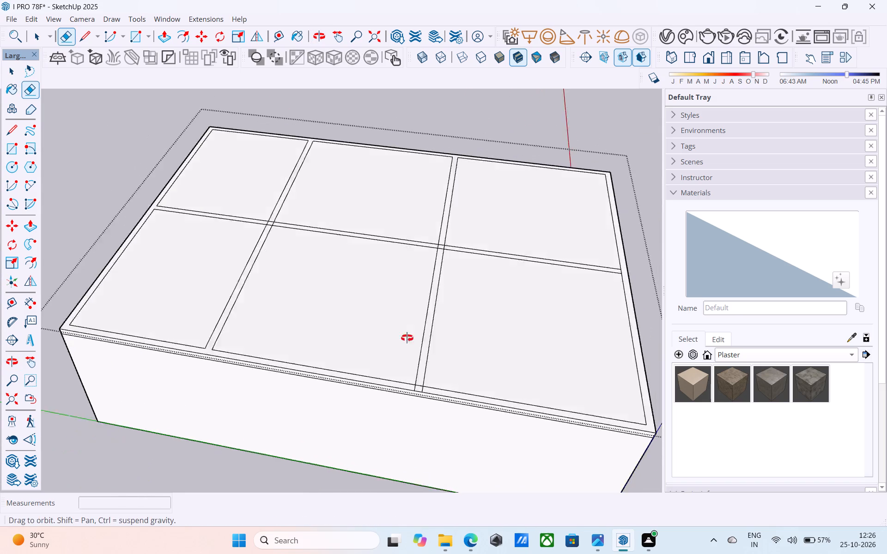
middle_drag(407, 338, 325, 290)
scroll(306, 354, up, 5)
scroll(263, 321, up, 7)
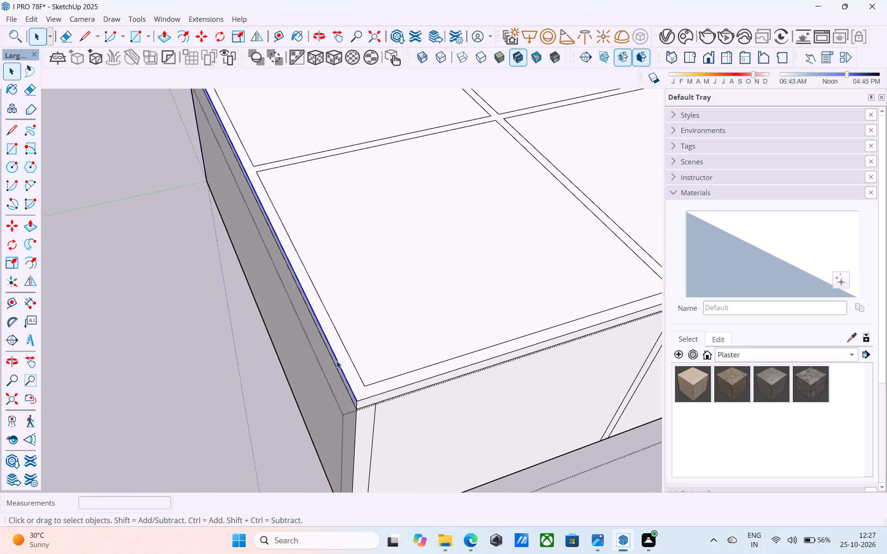
click(339, 361)
click(345, 356)
key(p)
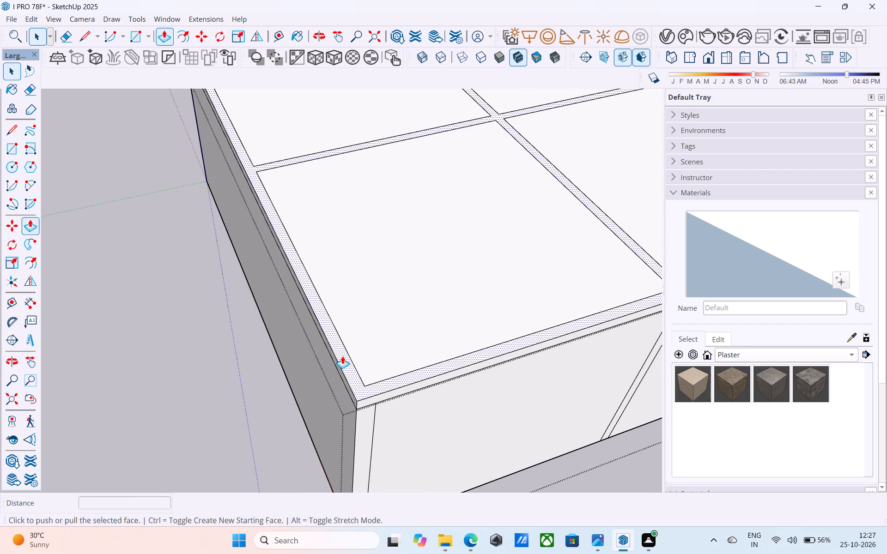
click(342, 356)
text(10')
key(Return)
key(space)
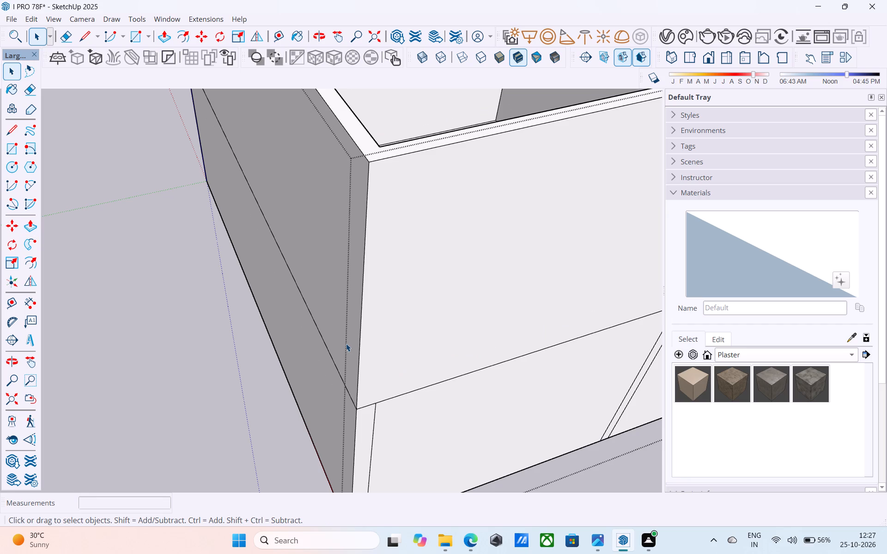
Erase the vertical line beside the red-axis corner on the lower storey's long wall face.
scroll(347, 346, down, 9)
middle_drag(340, 371, 377, 280)
scroll(377, 280, up, 8)
scroll(391, 287, down, 10)
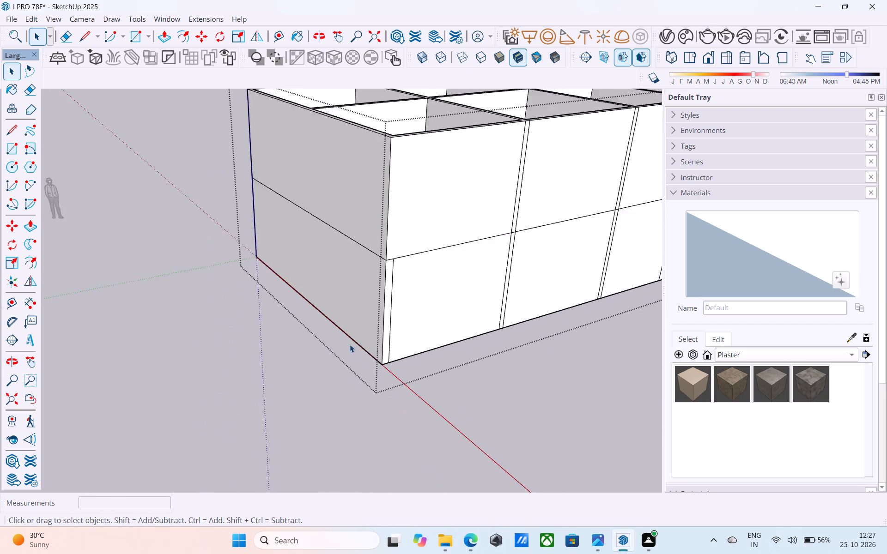
scroll(350, 344, down, 2)
key(e)
scroll(399, 305, up, 9)
drag(375, 305, 360, 305)
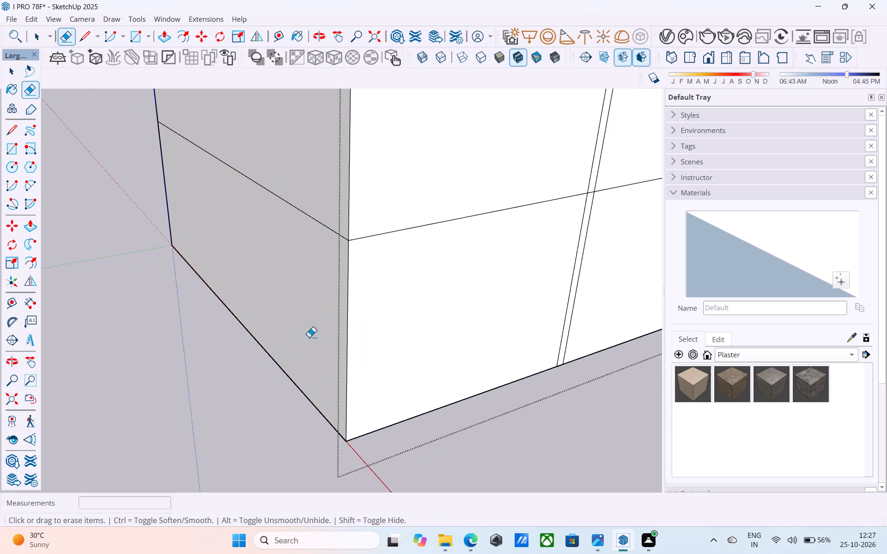
scroll(264, 360, up, 1)
scroll(244, 378, down, 2)
scroll(239, 384, up, 1)
scroll(238, 384, down, 9)
key(space)
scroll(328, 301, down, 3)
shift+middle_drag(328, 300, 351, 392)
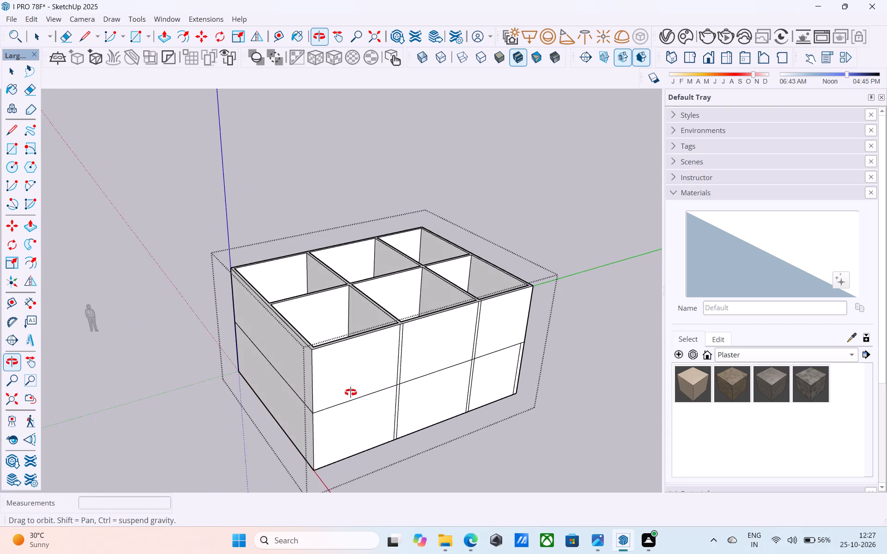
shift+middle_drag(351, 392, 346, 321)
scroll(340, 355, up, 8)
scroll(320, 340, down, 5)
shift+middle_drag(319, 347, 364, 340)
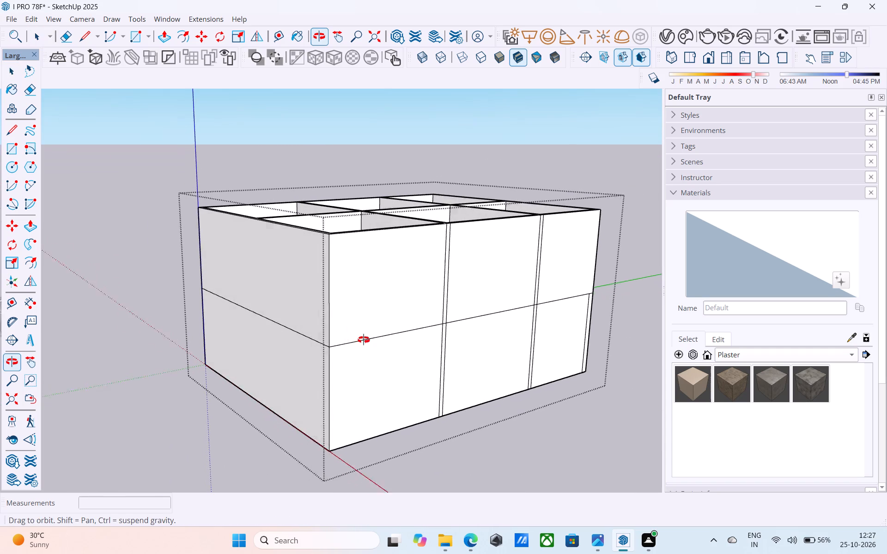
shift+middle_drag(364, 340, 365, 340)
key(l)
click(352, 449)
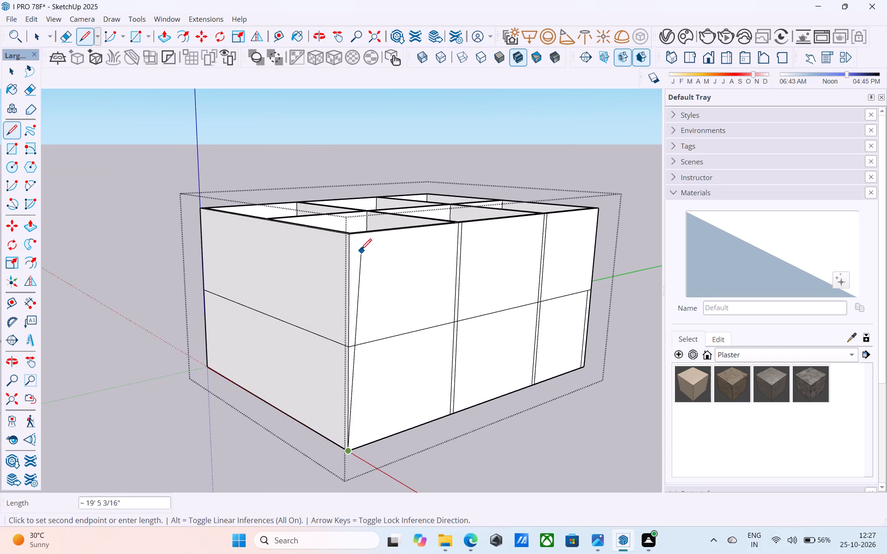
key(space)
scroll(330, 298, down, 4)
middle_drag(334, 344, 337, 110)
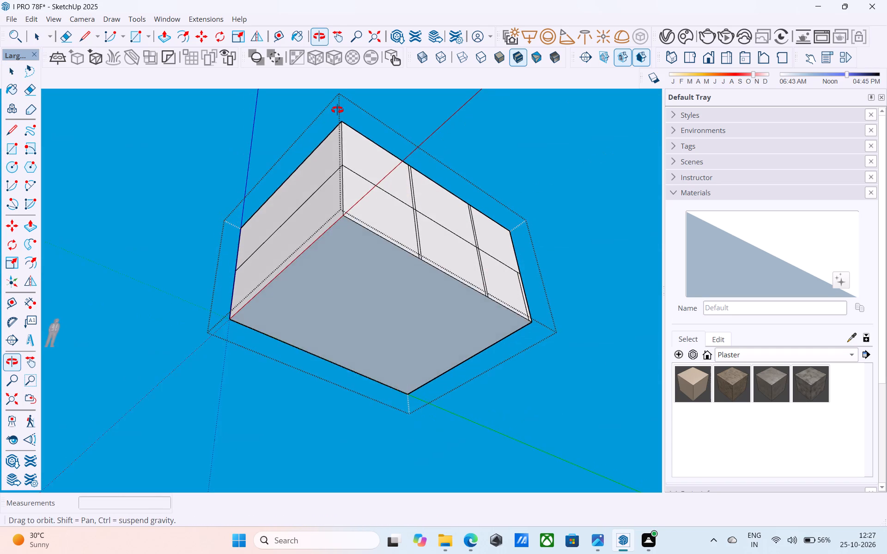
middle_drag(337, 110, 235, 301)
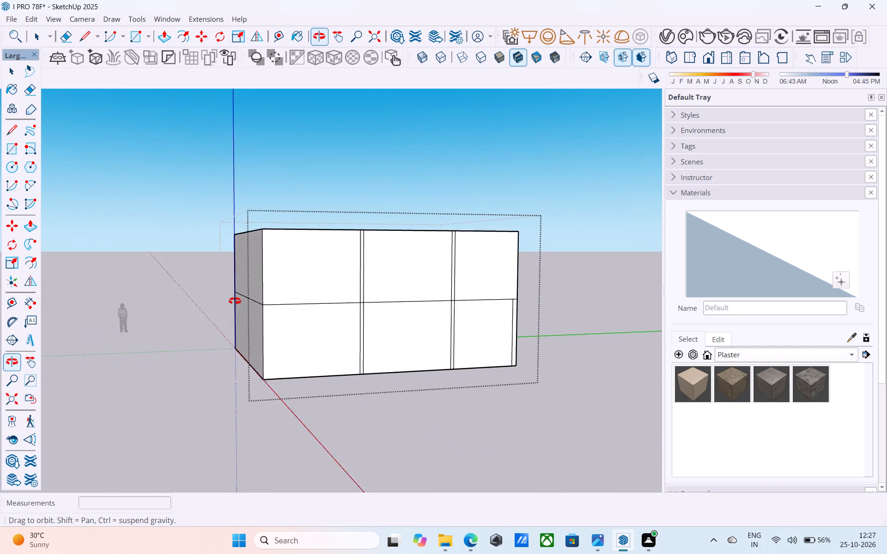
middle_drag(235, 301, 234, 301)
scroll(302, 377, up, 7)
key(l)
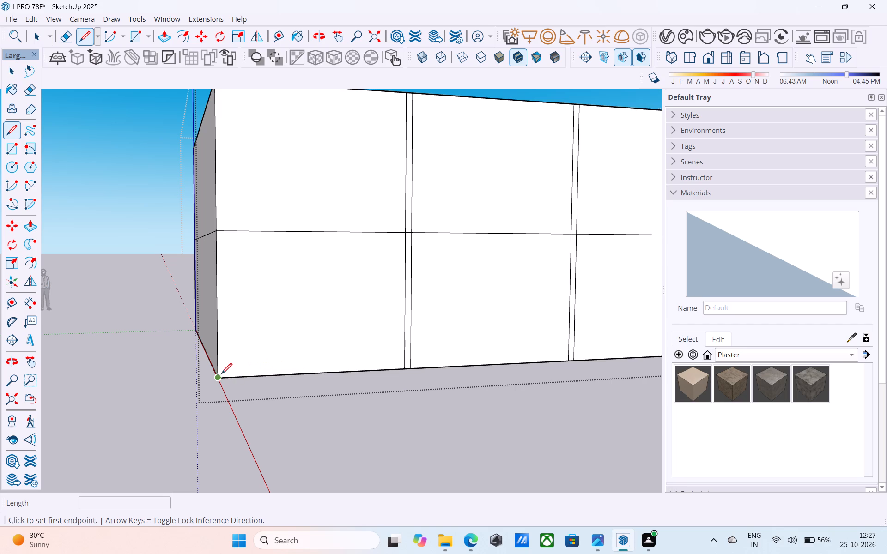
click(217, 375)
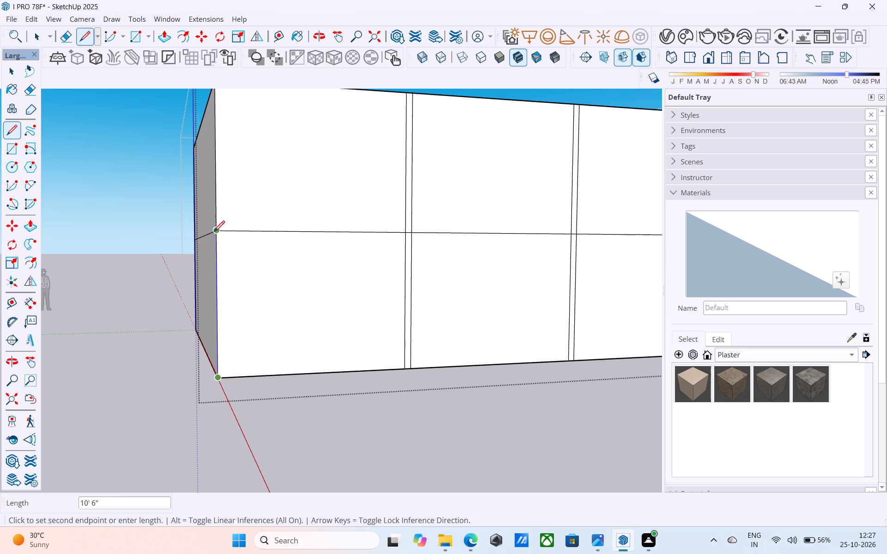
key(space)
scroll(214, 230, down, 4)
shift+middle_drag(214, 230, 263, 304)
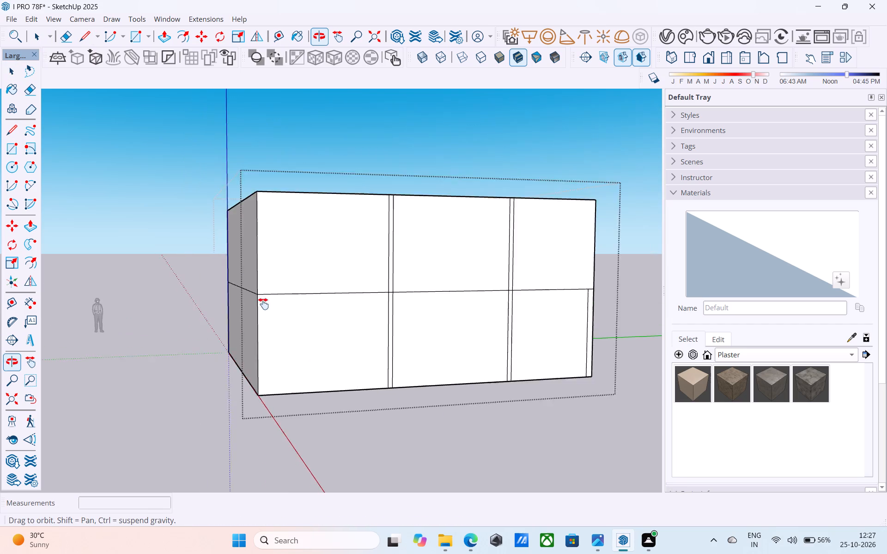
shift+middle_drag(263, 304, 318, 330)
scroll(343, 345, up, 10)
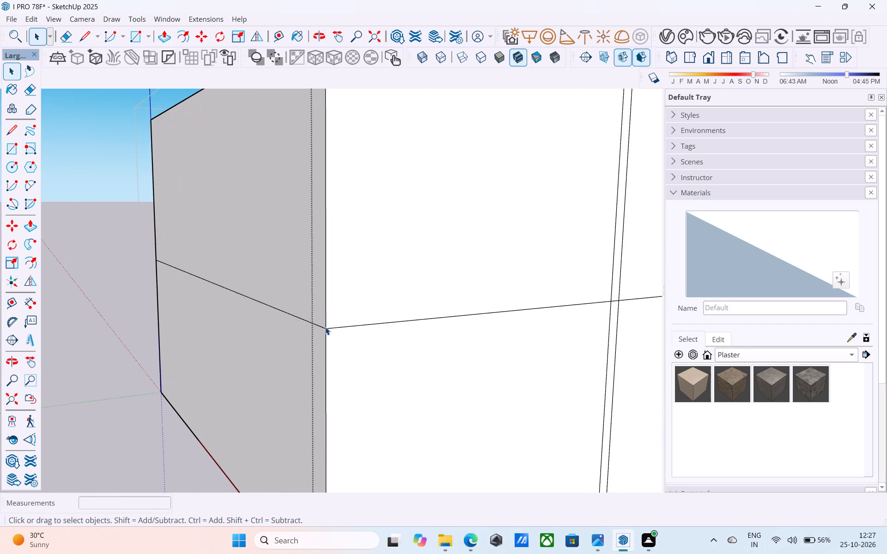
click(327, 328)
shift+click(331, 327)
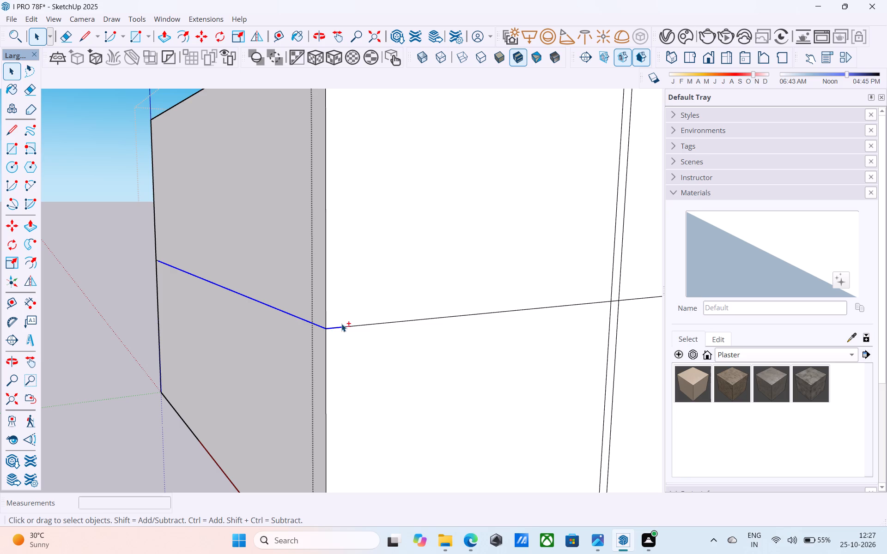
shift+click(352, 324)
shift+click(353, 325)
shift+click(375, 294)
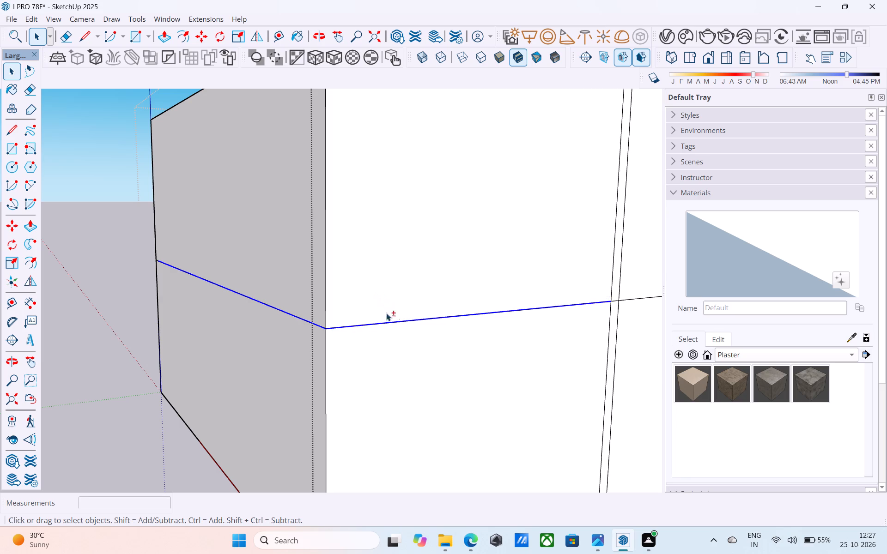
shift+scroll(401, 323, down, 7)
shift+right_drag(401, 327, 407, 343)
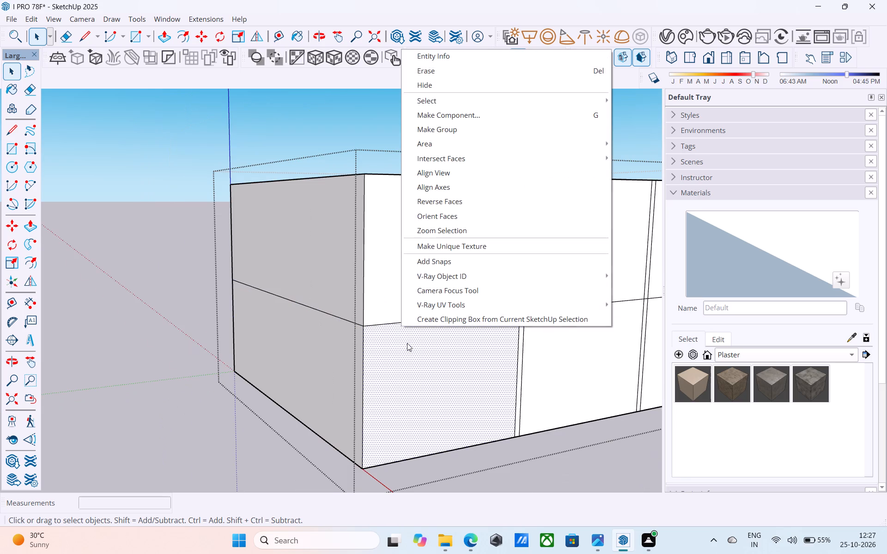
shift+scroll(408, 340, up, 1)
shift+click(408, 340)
Copy the mid-height horizontal edges on the short wall face and the full long wall face 6" upward.
shift+scroll(388, 327, up, 4)
shift+click(385, 325)
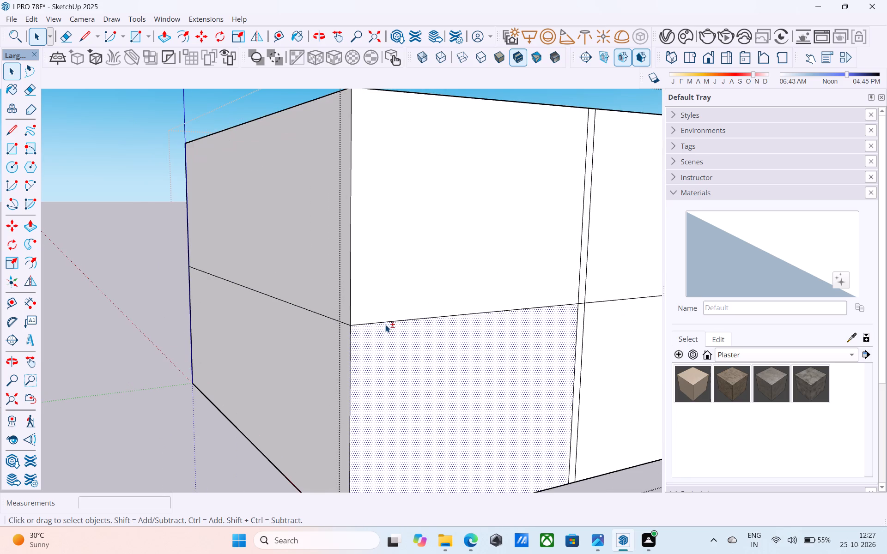
shift+click(385, 323)
shift+click(344, 324)
shift+click(396, 302)
shift+click(397, 337)
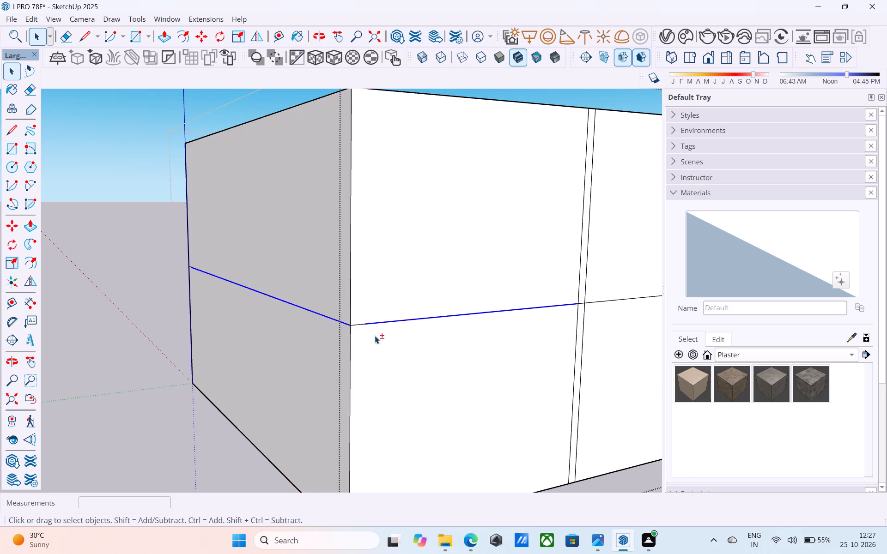
shift+click(358, 326)
shift+middle_drag(526, 286, 306, 318)
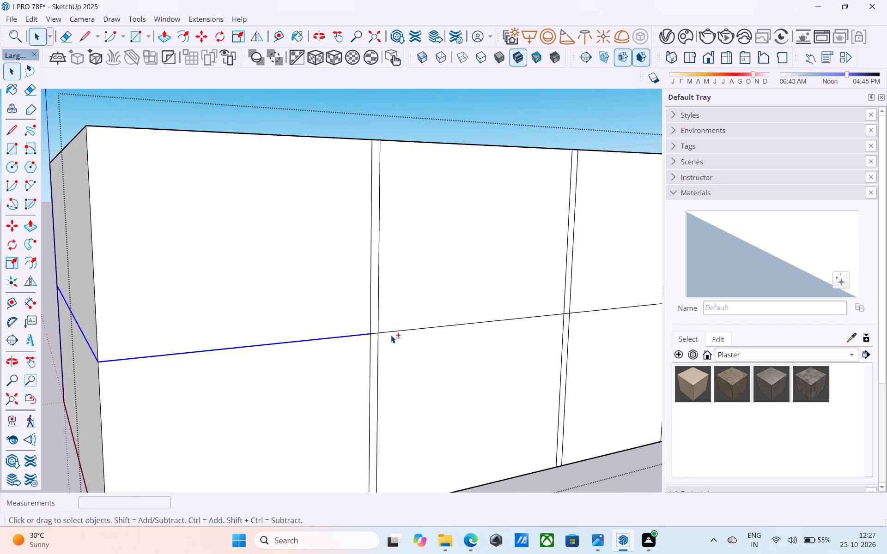
shift+click(395, 329)
shift+click(415, 306)
shift+click(409, 329)
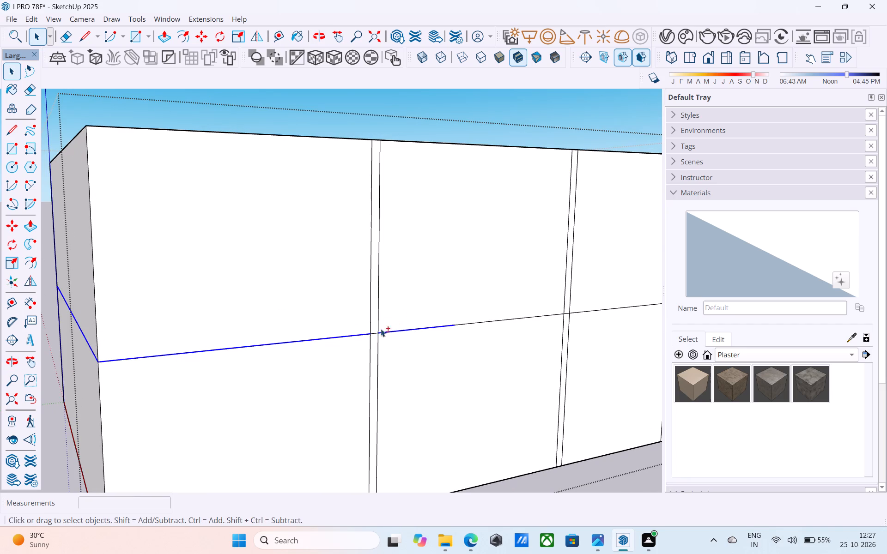
shift+click(375, 332)
shift+click(501, 321)
shift+middle_drag(574, 305, 474, 291)
shift+click(349, 311)
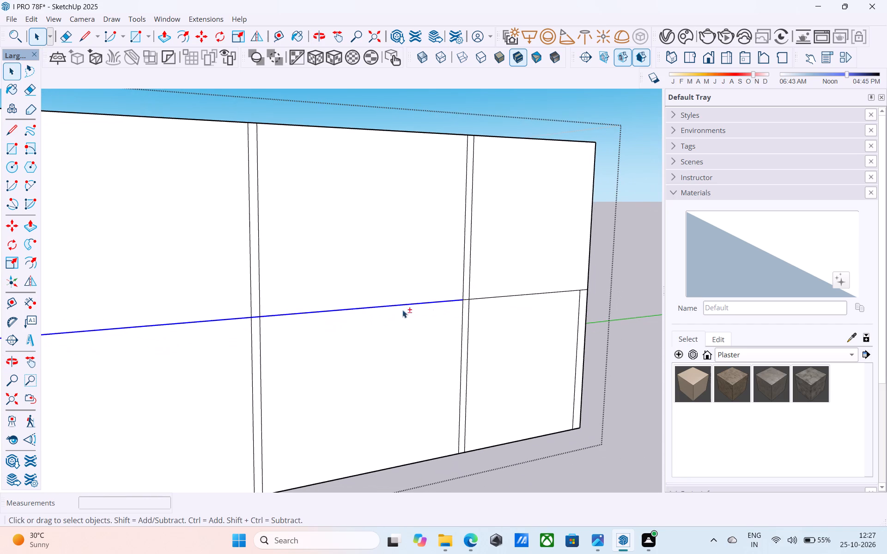
shift+click(485, 299)
shift+scroll(469, 296, up, 2)
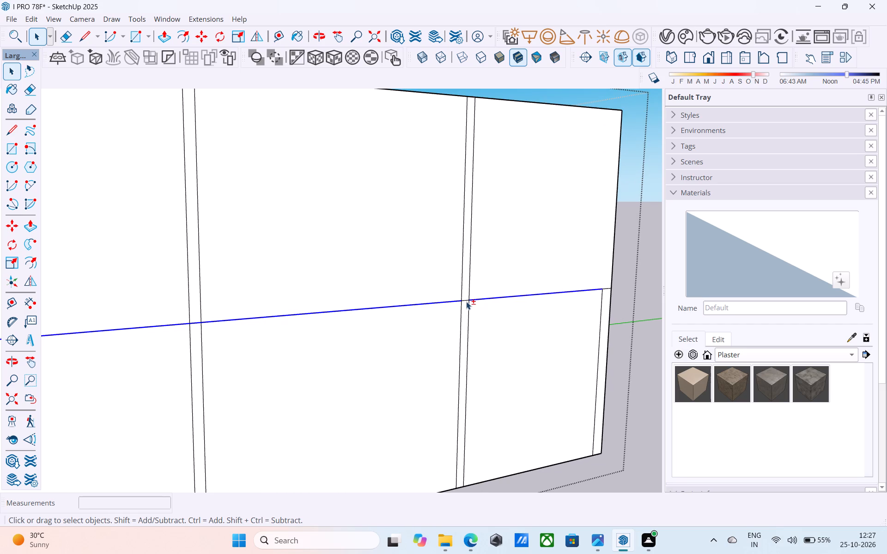
shift+click(466, 300)
shift+scroll(509, 289, down, 10)
shift+scroll(547, 297, up, 9)
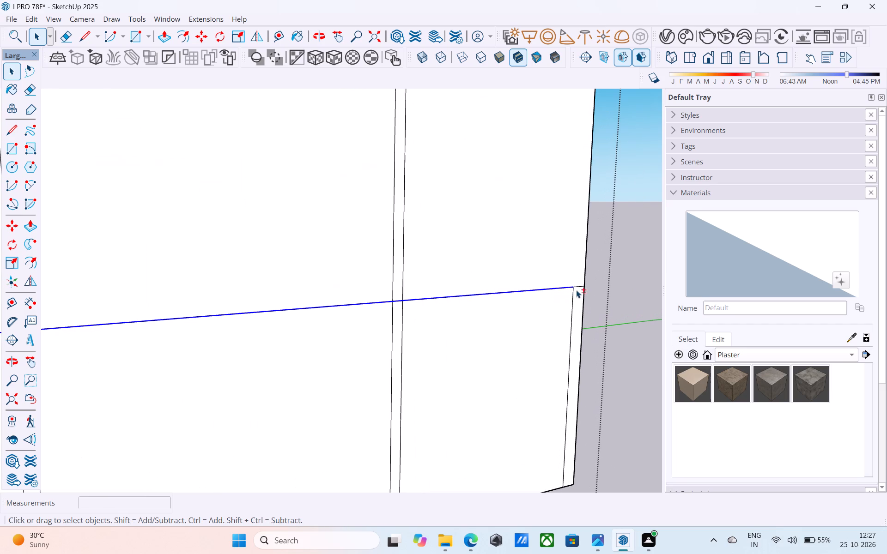
shift+click(582, 287)
shift+scroll(588, 286, down, 15)
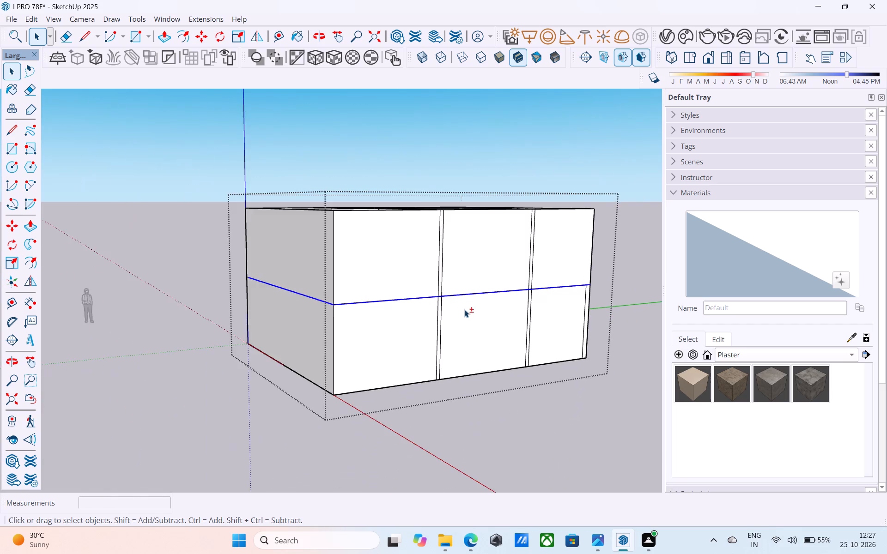
shift+middle_drag(464, 309, 492, 312)
key(m)
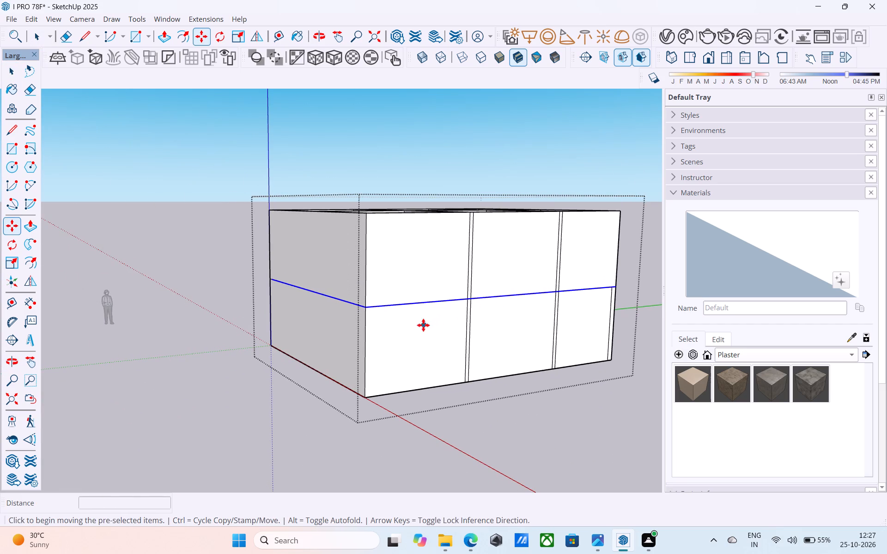
scroll(368, 308, up, 4)
click(365, 305)
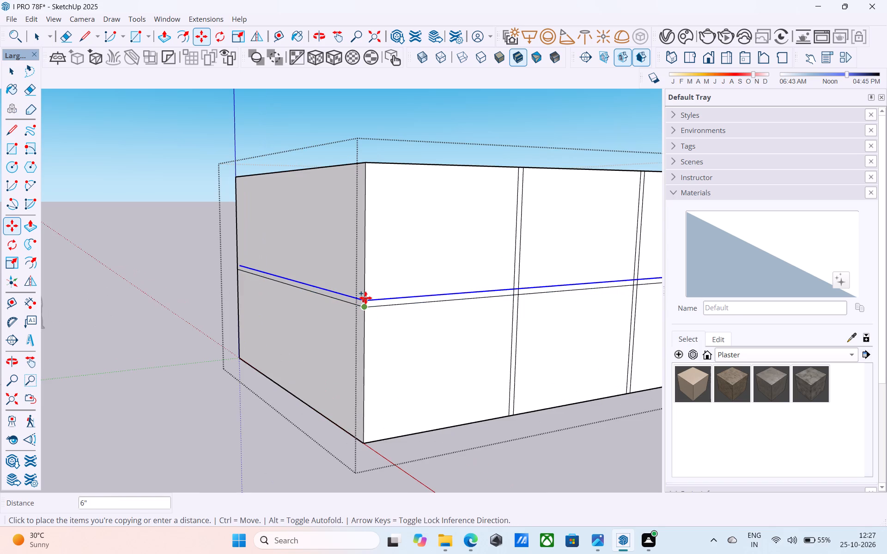
click(365, 298)
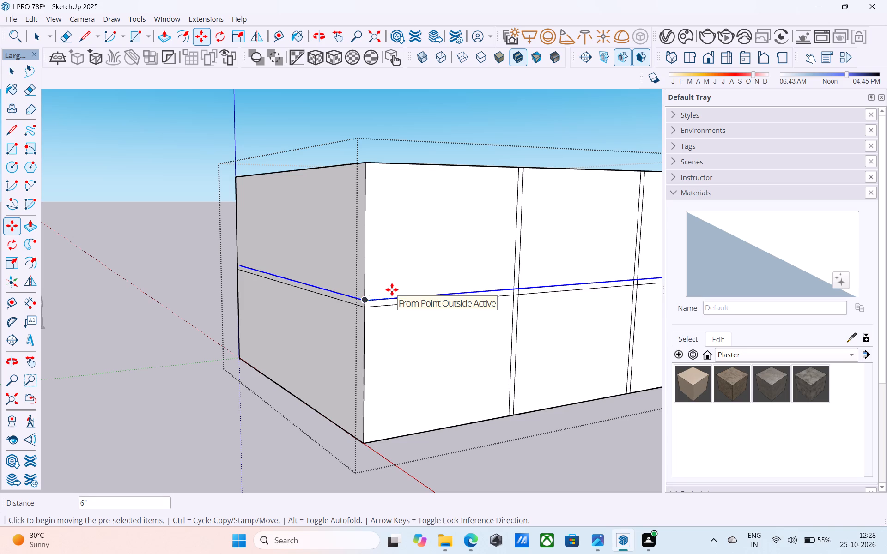
Inspect the two-storey block's outer wall faces and open rooms from several angles.
scroll(392, 289, down, 5)
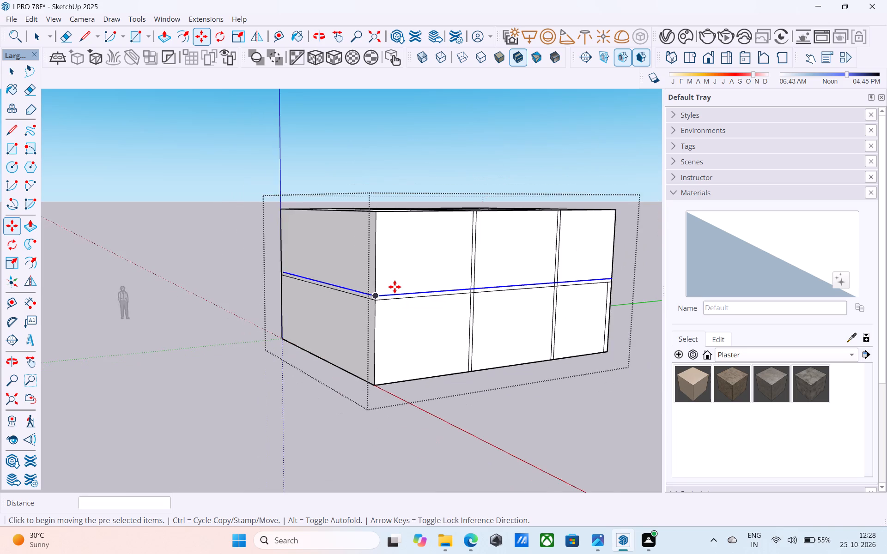
scroll(395, 287, down, 1)
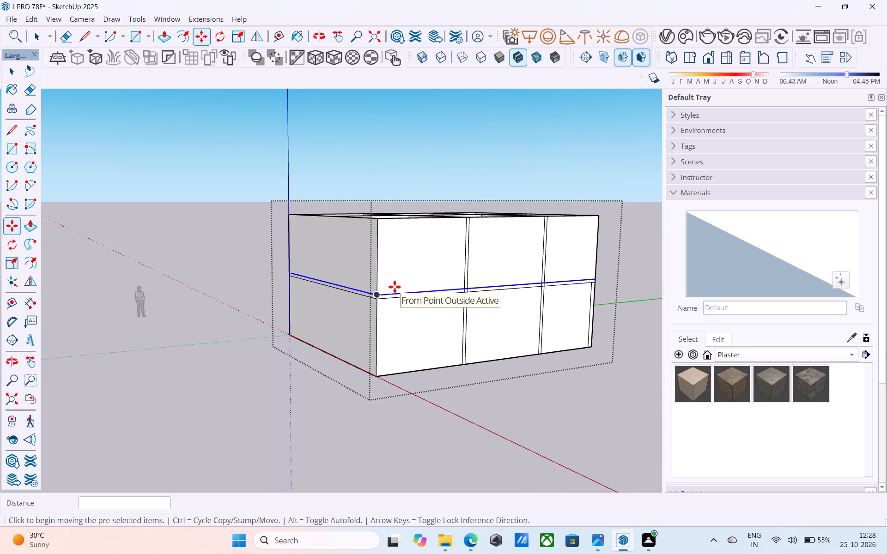
scroll(409, 282, down, 3)
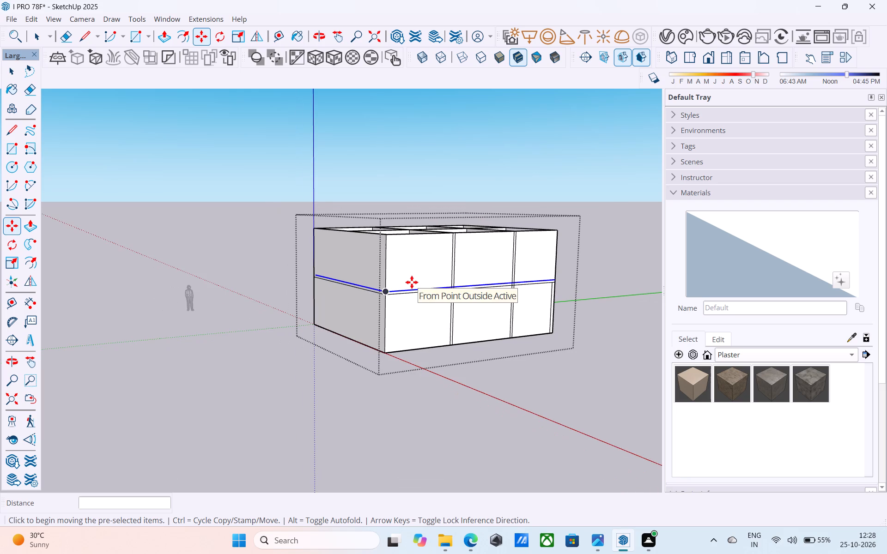
scroll(441, 275, down, 5)
middle_drag(443, 275, 526, 212)
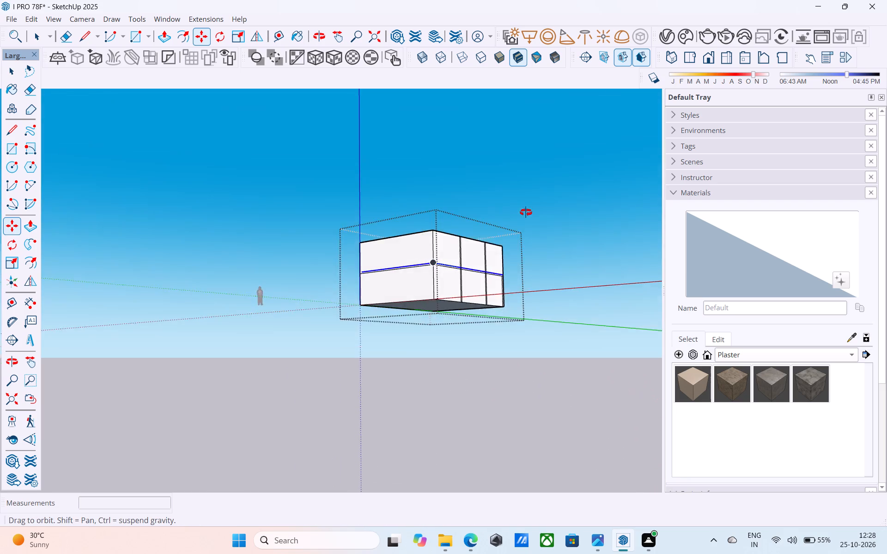
middle_drag(526, 212, 460, 244)
scroll(458, 253, up, 8)
key(space)
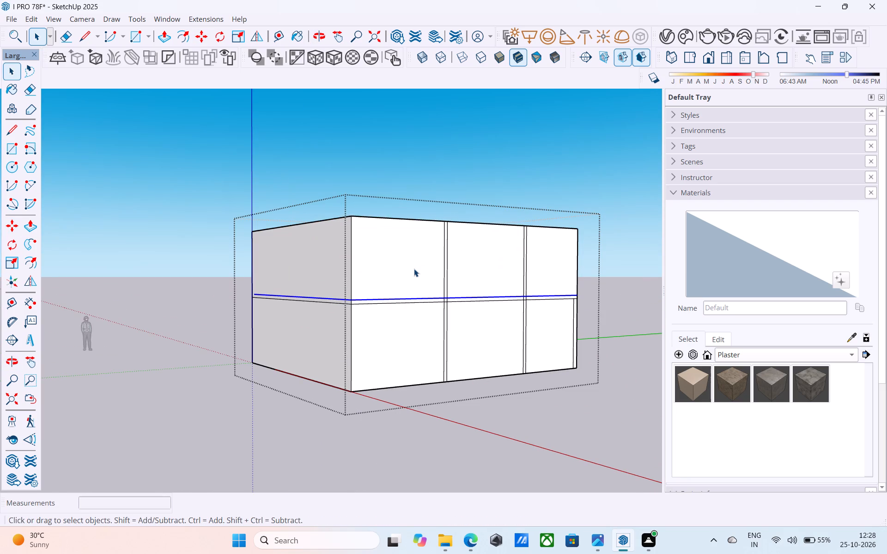
scroll(413, 269, down, 2)
scroll(425, 278, up, 5)
middle_drag(423, 278, 392, 280)
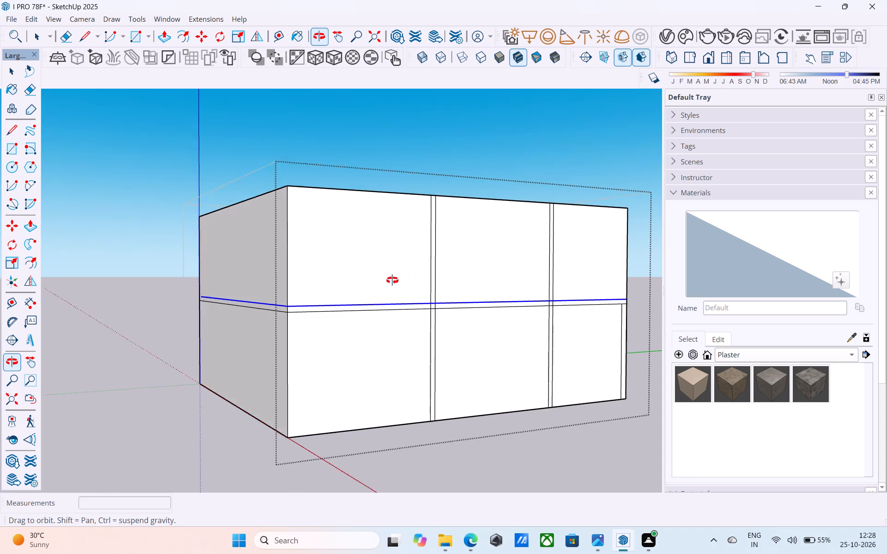
middle_drag(392, 280, 390, 281)
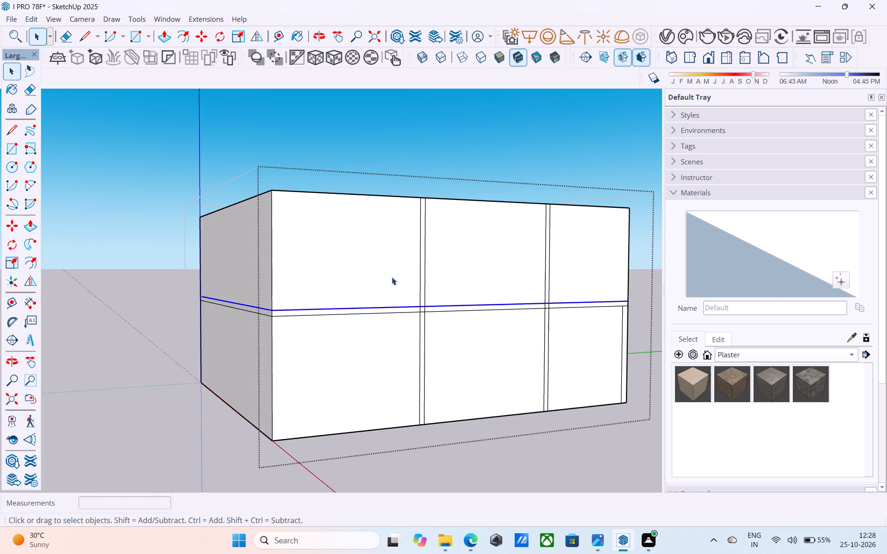
scroll(395, 264, up, 2)
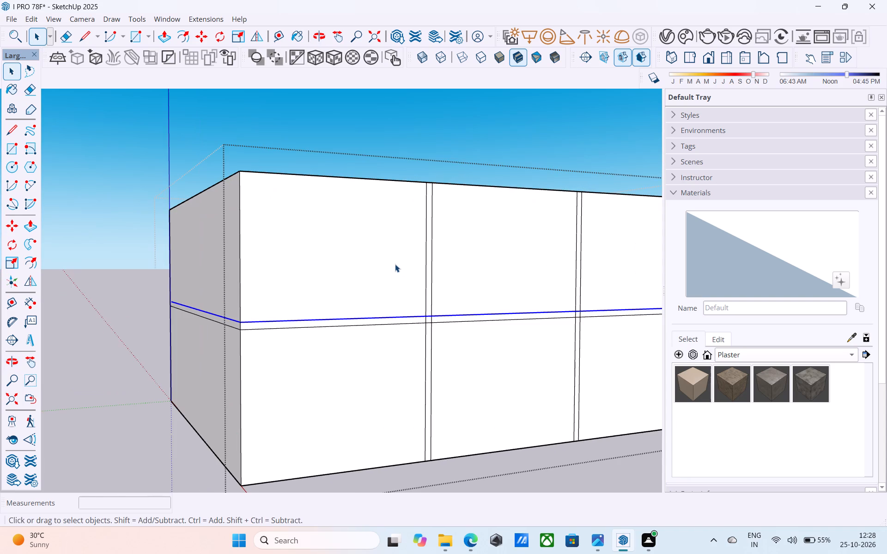
scroll(395, 264, down, 2)
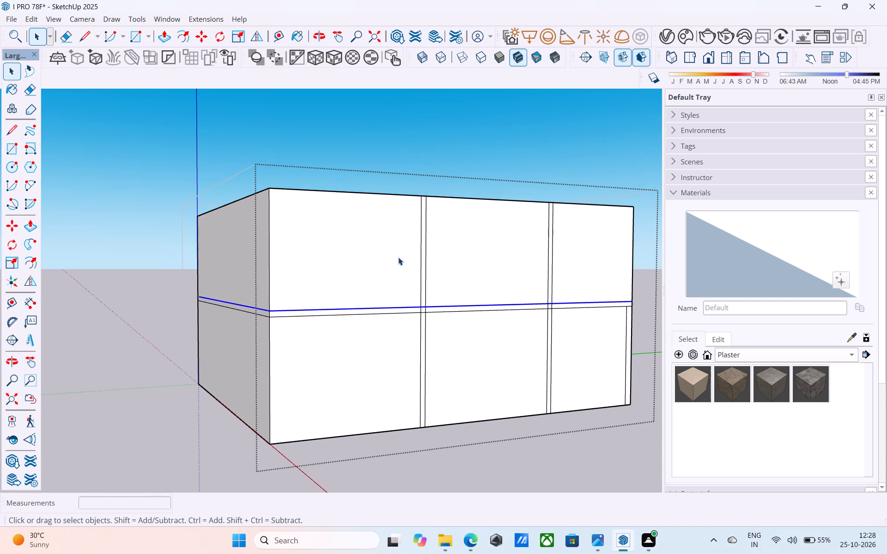
scroll(399, 256, down, 2)
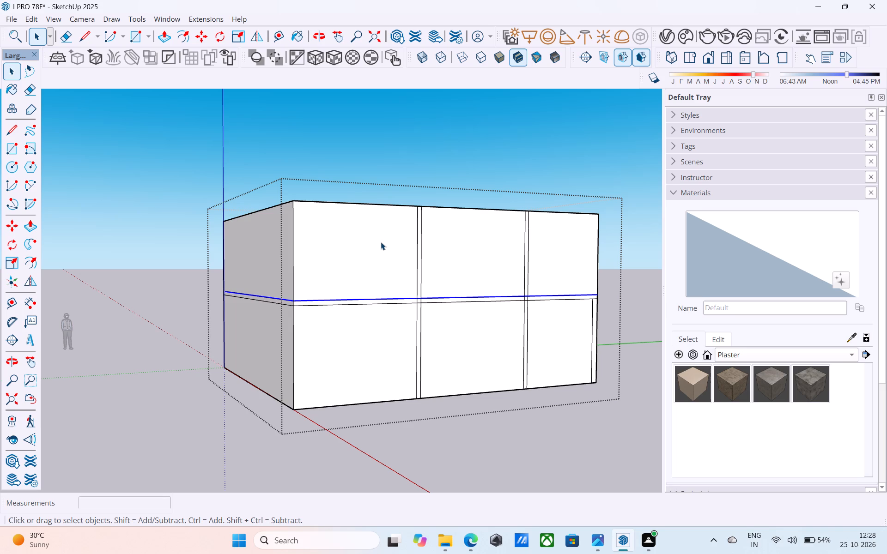
scroll(372, 185, down, 4)
middle_drag(392, 199, 407, 291)
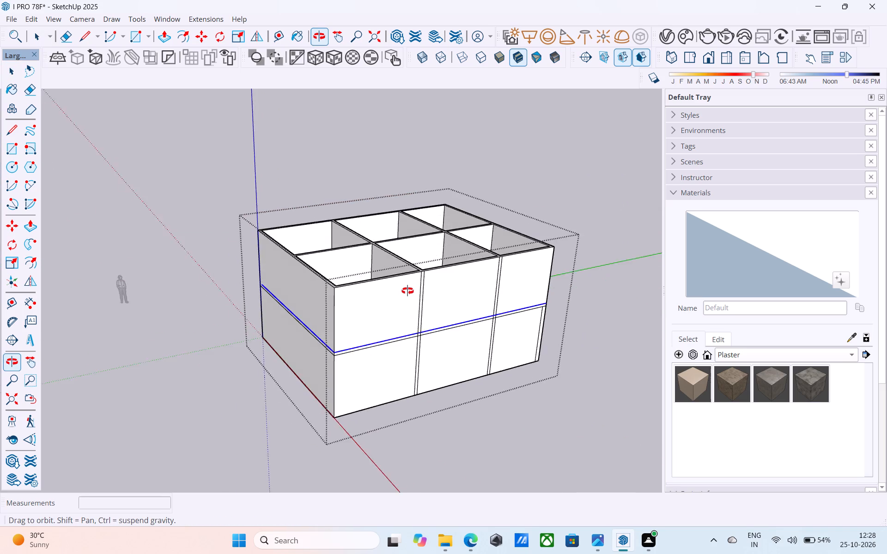
Erase the vertical line segments crossing the 6" slab band at the first partition from the red-axis corner on the long wall face.
middle_drag(407, 291, 357, 376)
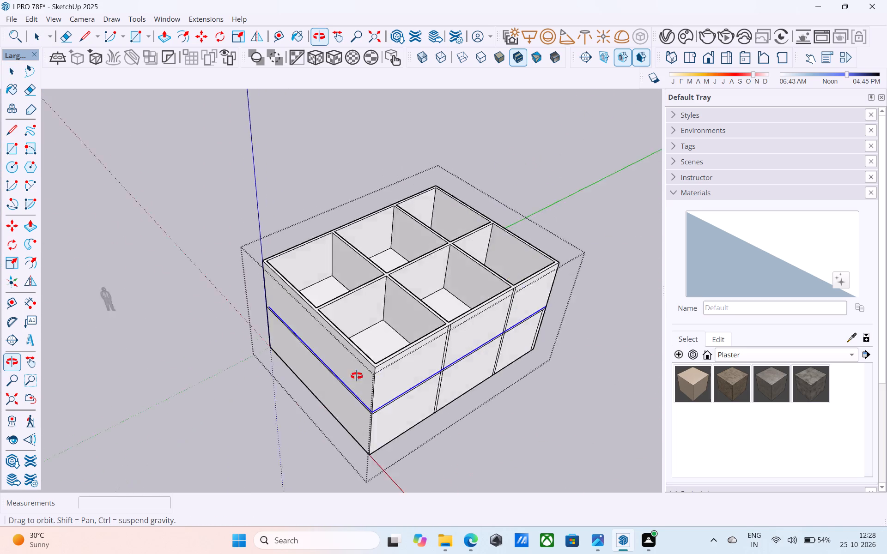
middle_drag(357, 376, 334, 355)
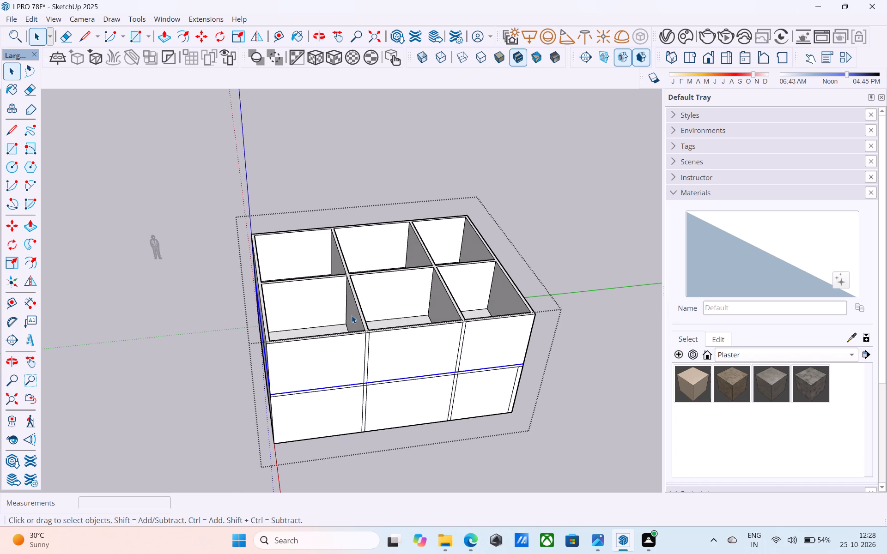
middle_drag(354, 348, 389, 280)
scroll(360, 325, up, 8)
click(333, 346)
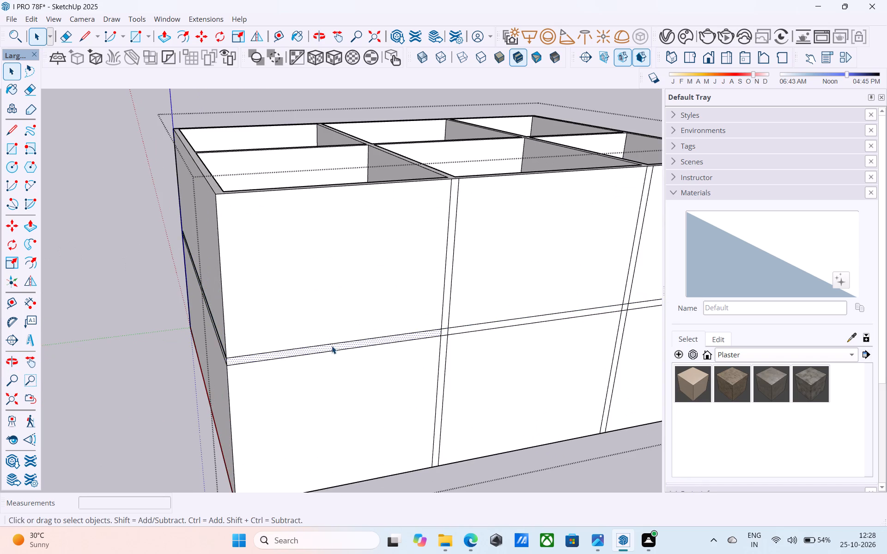
scroll(249, 333, down, 2)
scroll(247, 333, up, 1)
scroll(245, 333, down, 5)
scroll(363, 337, up, 11)
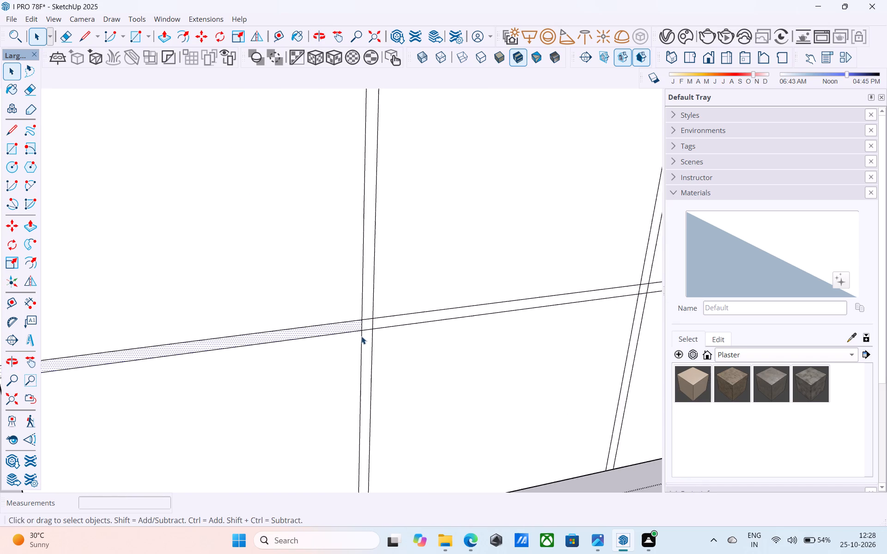
scroll(361, 336, up, 6)
key(e)
drag(365, 318, 358, 317)
drag(362, 316, 413, 307)
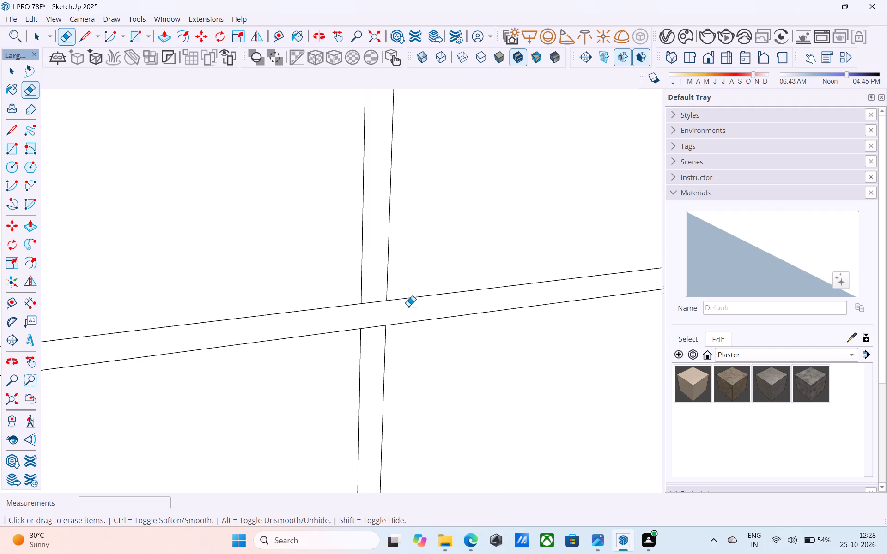
Erase the vertical line segments crossing the slab band at the second partition on the long wall face.
scroll(401, 318, down, 13)
scroll(334, 366, up, 1)
scroll(334, 366, down, 2)
scroll(536, 306, up, 12)
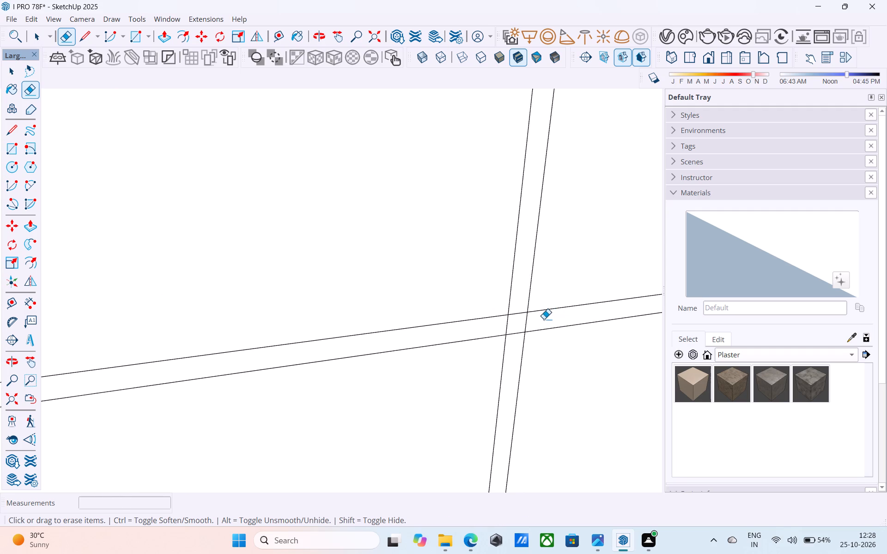
drag(536, 322, 528, 324)
drag(520, 324, 505, 327)
Examine the slab band on the short and long outer wall faces from several angles.
scroll(419, 336, down, 18)
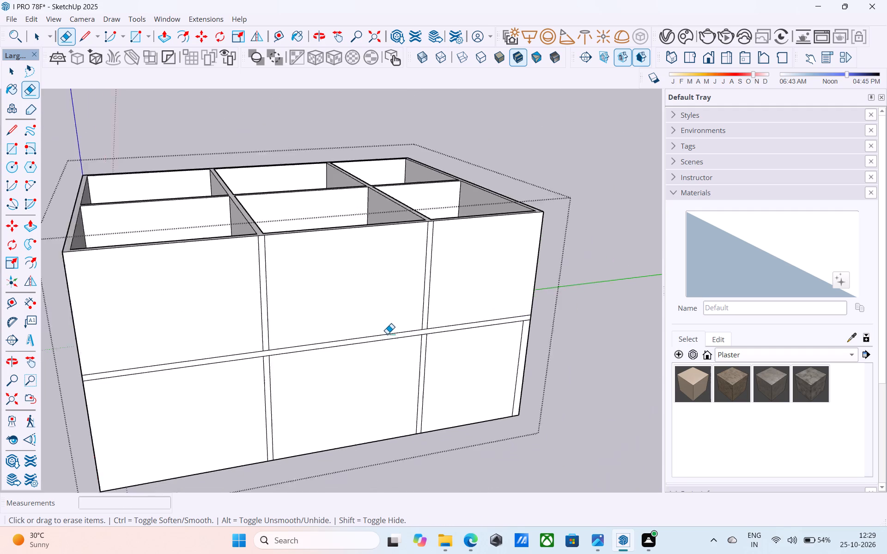
scroll(387, 334, down, 7)
middle_drag(379, 350, 452, 329)
scroll(343, 311, up, 6)
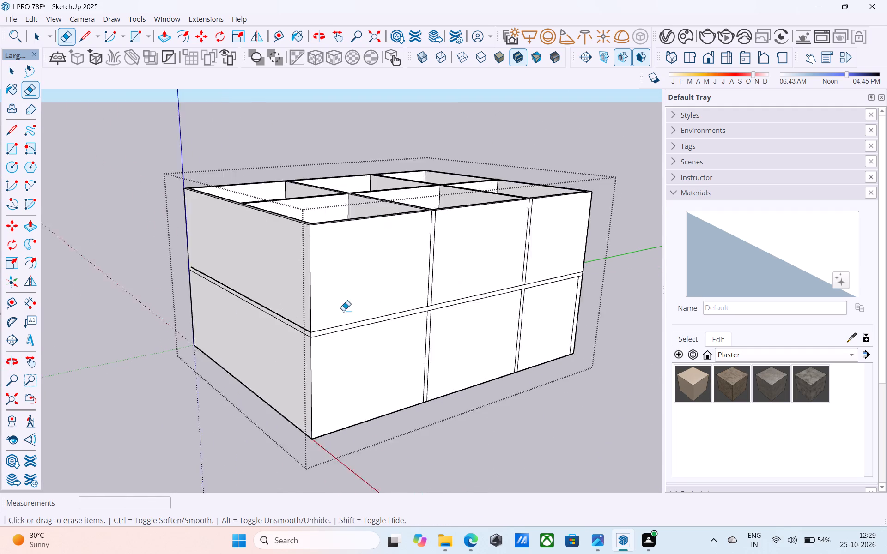
scroll(440, 262, down, 7)
middle_drag(432, 316, 450, 247)
scroll(426, 252, up, 6)
scroll(378, 230, down, 2)
scroll(378, 230, up, 2)
scroll(378, 230, down, 1)
middle_drag(375, 232, 380, 251)
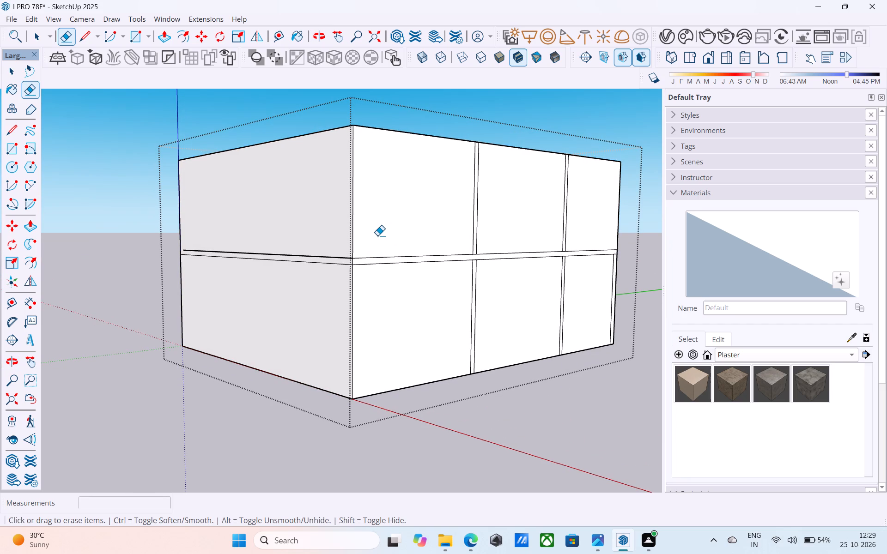
key(space)
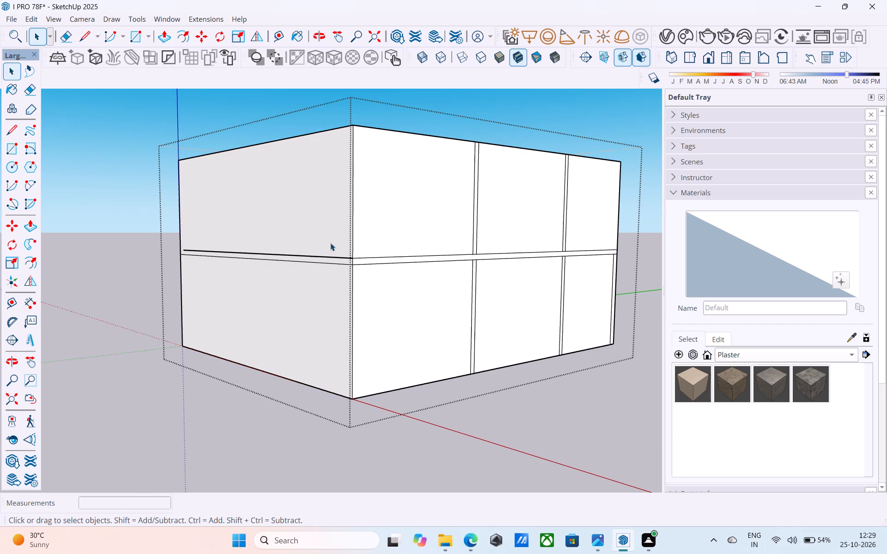
scroll(330, 243, down, 4)
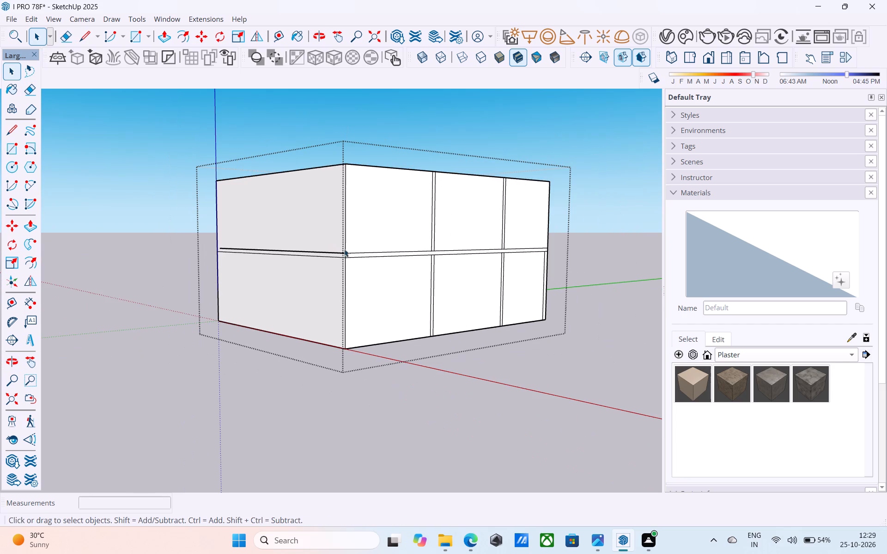
middle_drag(348, 251, 382, 262)
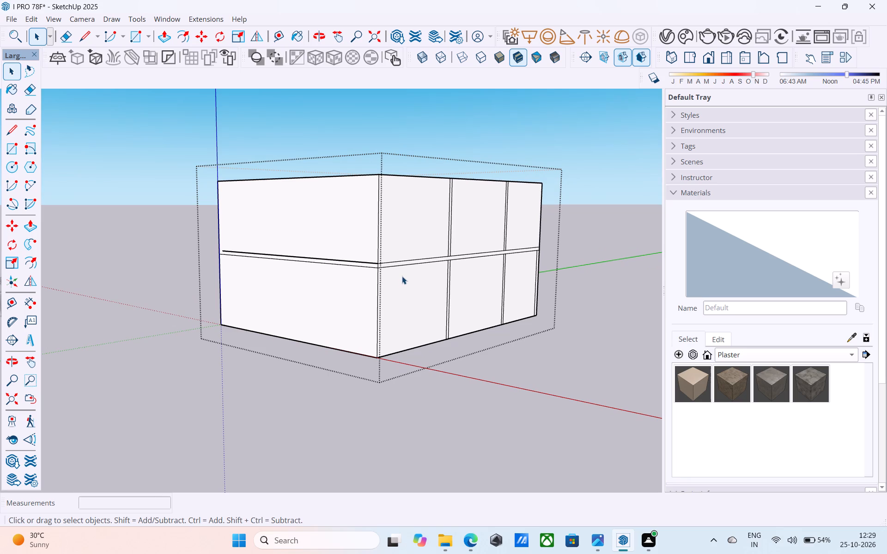
scroll(402, 276, up, 2)
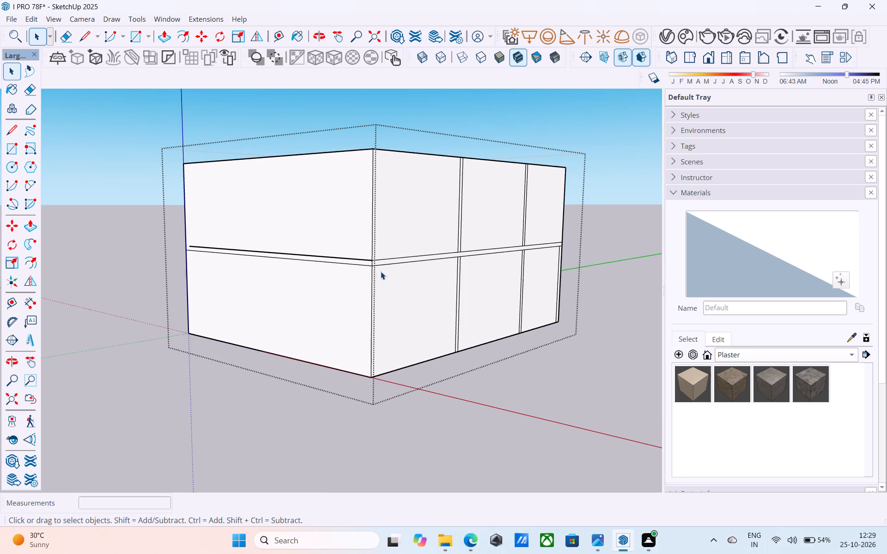
scroll(377, 271, down, 3)
middle_drag(377, 270, 351, 266)
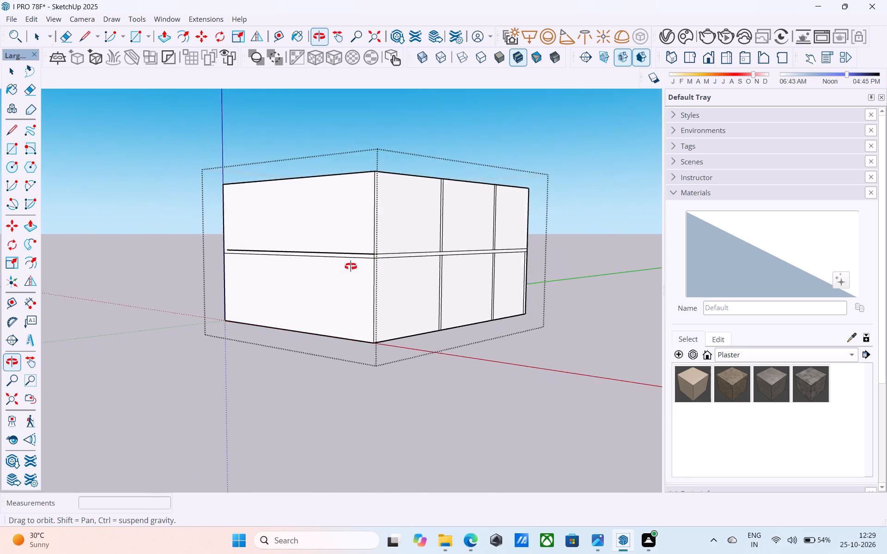
middle_drag(351, 266, 201, 282)
Erase both slab-band lines and the vertical line near the corner in the long wall face's bay farthest from the red axis.
middle_drag(431, 238, 374, 250)
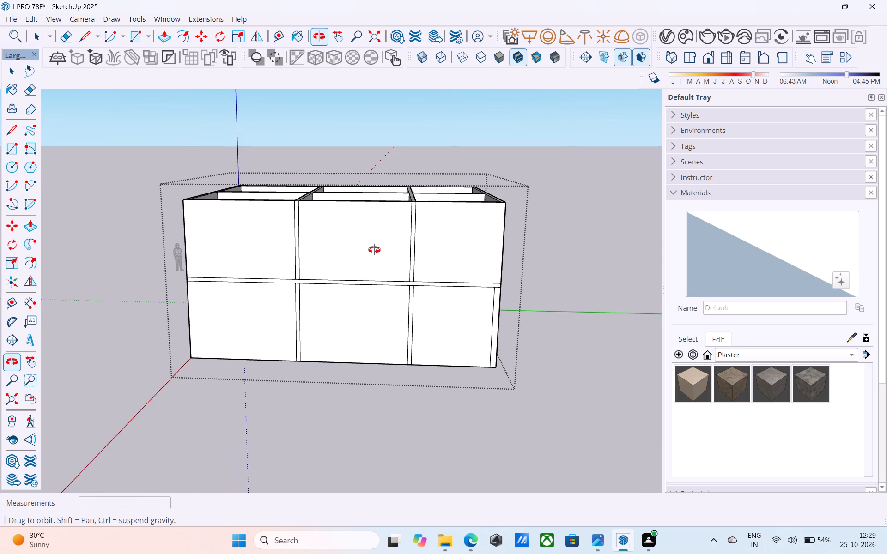
middle_drag(374, 250, 374, 250)
scroll(373, 249, up, 1)
scroll(470, 235, up, 3)
key(e)
drag(456, 236, 446, 303)
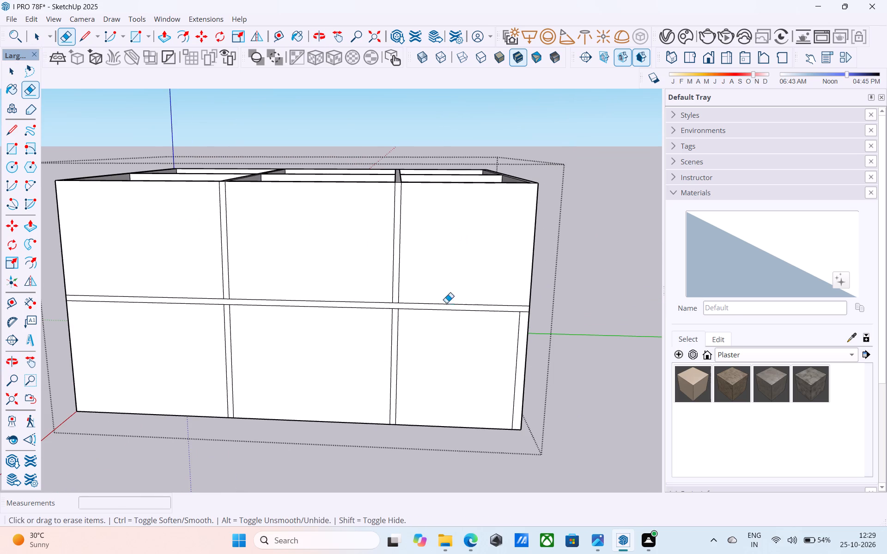
drag(446, 303, 457, 336)
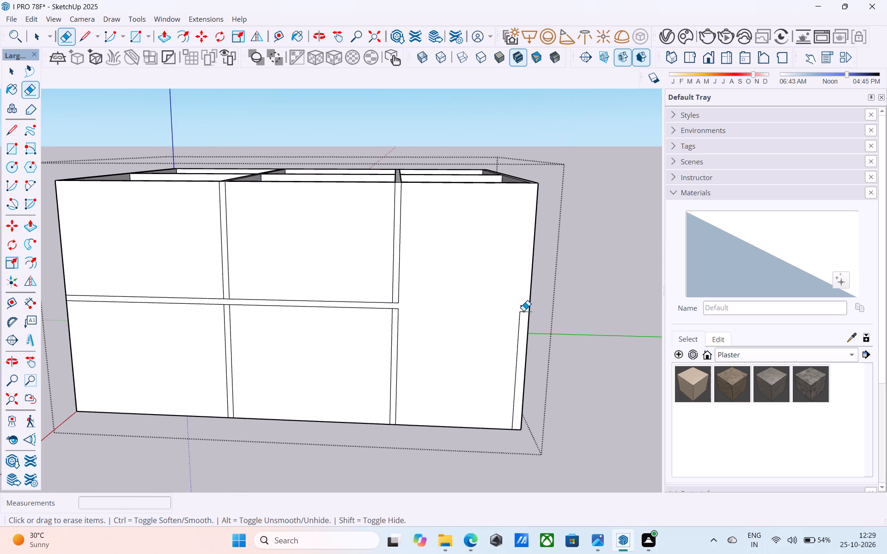
drag(523, 310, 524, 317)
drag(522, 305, 523, 313)
drag(523, 323, 510, 329)
Draw a 6" vertical line closing the slab band's open end at the second partition's far edge on the long wall face.
scroll(504, 291, down, 4)
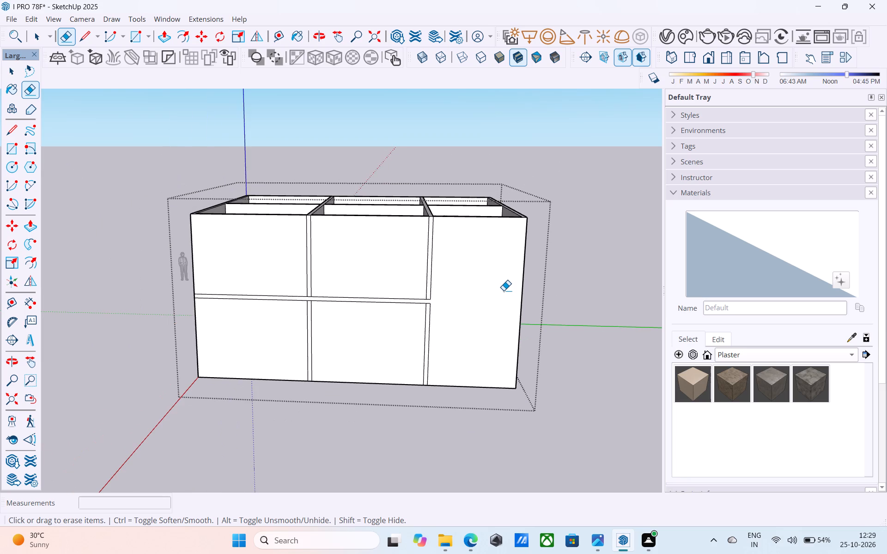
scroll(504, 290, down, 1)
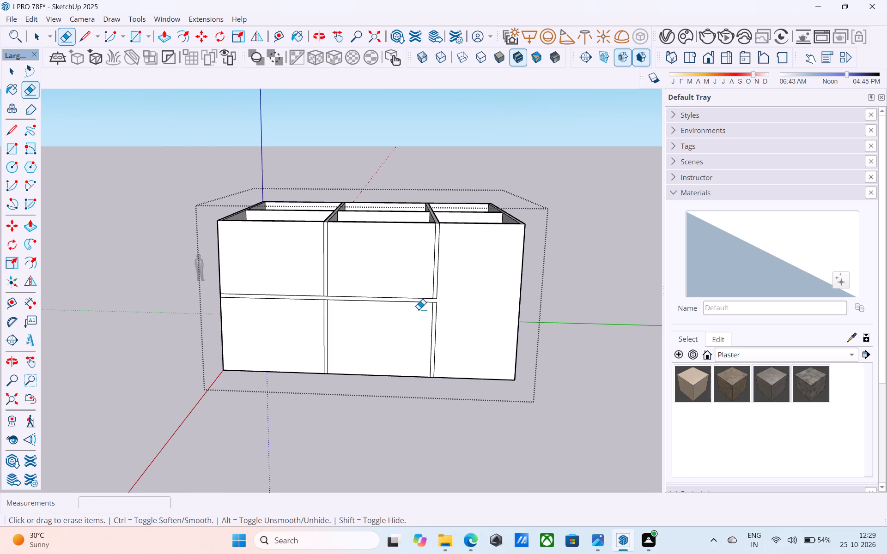
scroll(418, 307, up, 1)
key(l)
scroll(423, 305, up, 10)
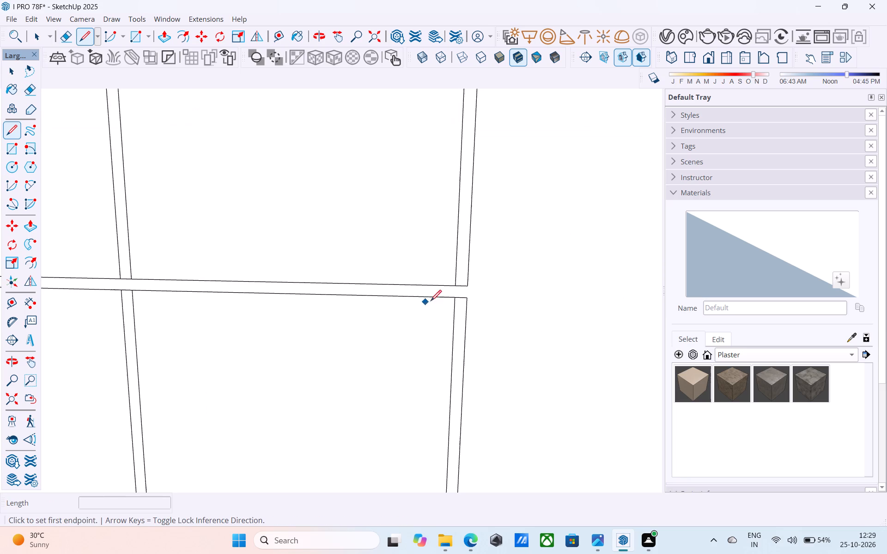
click(468, 285)
drag(469, 301, 469, 314)
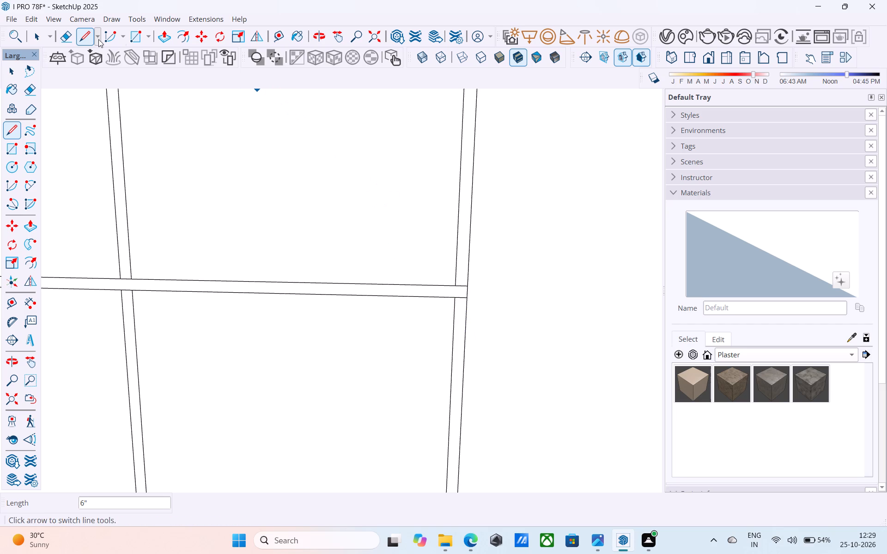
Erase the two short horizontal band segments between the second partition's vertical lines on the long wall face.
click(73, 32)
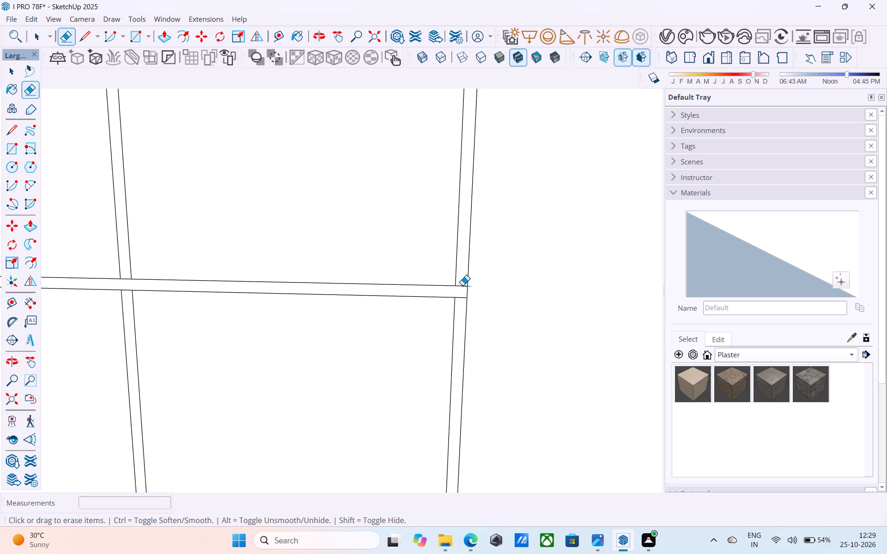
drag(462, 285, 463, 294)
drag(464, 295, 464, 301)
Examine the slab band and full-height end bay of the long wall face from several angles.
scroll(458, 288, down, 7)
scroll(505, 251, down, 7)
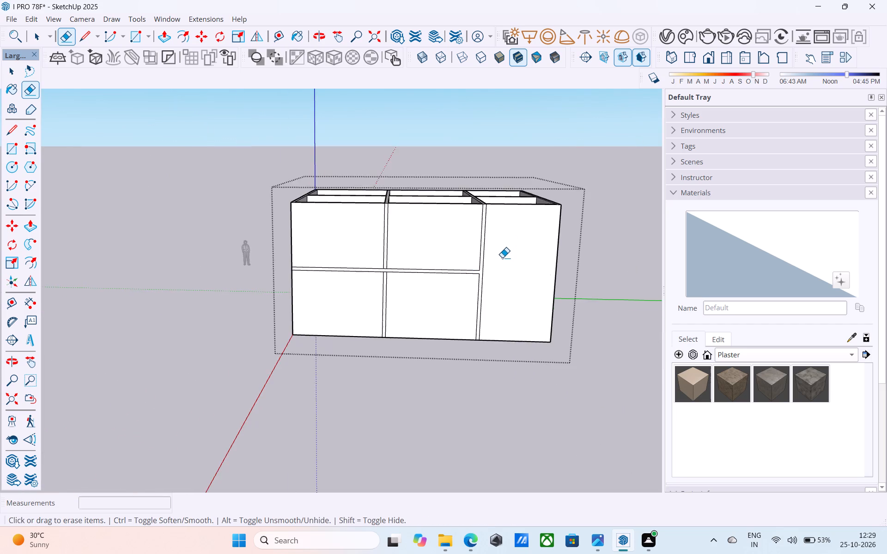
middle_drag(340, 295, 560, 257)
scroll(456, 404, down, 2)
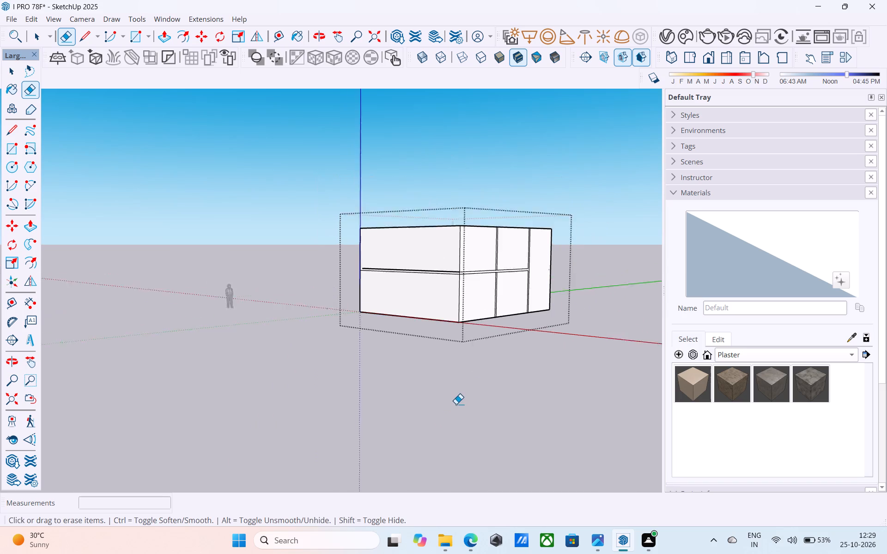
scroll(456, 404, down, 3)
scroll(541, 251, up, 6)
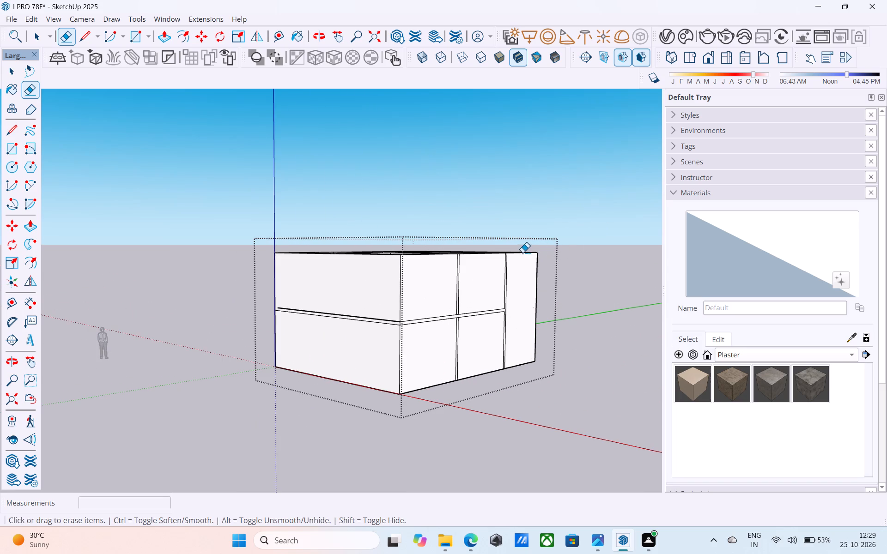
scroll(349, 282, down, 1)
middle_drag(456, 301, 385, 311)
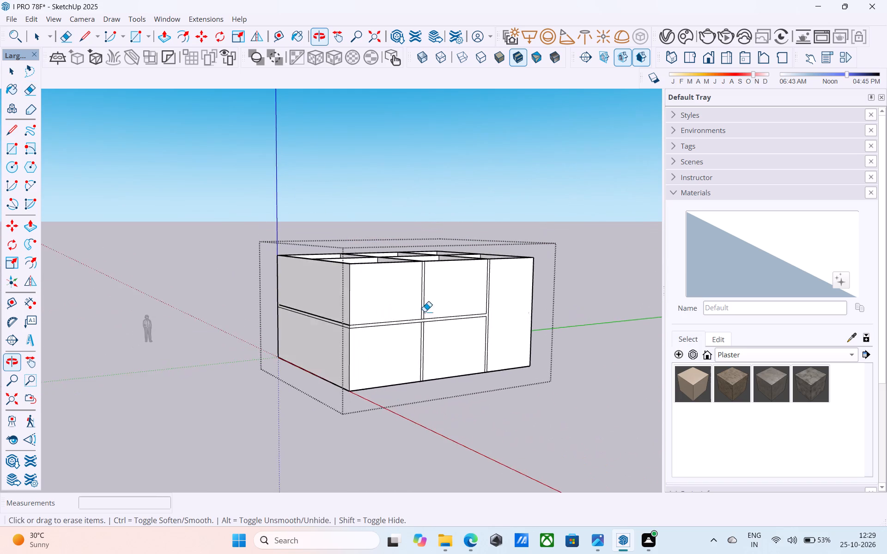
scroll(449, 307, up, 3)
middle_drag(451, 307, 377, 314)
scroll(450, 308, up, 1)
scroll(516, 289, down, 4)
middle_drag(387, 347, 395, 336)
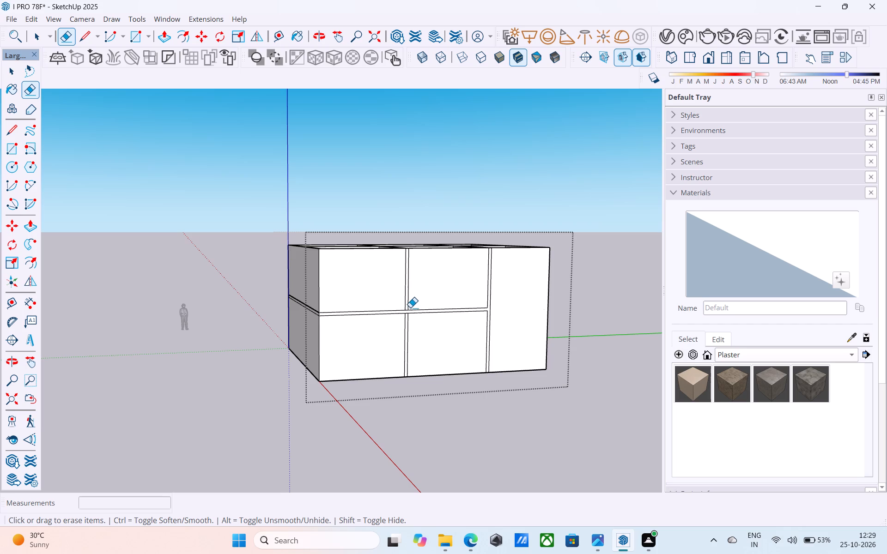
scroll(413, 303, up, 1)
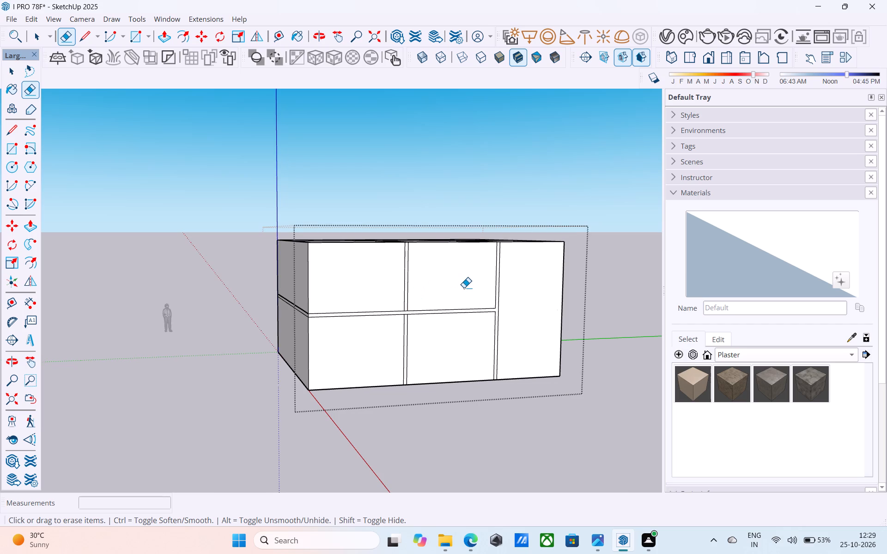
Draw two 6" horizontal lines extending the slab band's upper and lower edges across the second partition on the long wall face.
key(l)
scroll(499, 310, up, 8)
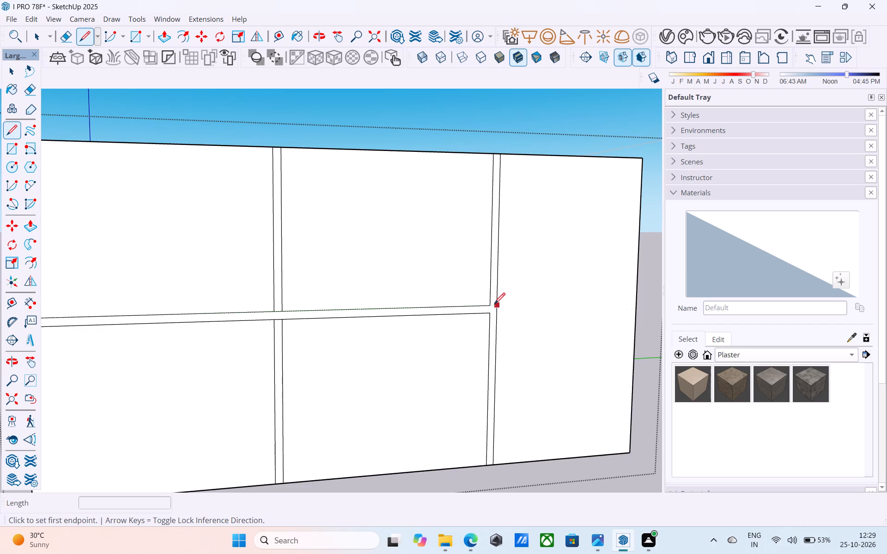
click(492, 305)
click(498, 305)
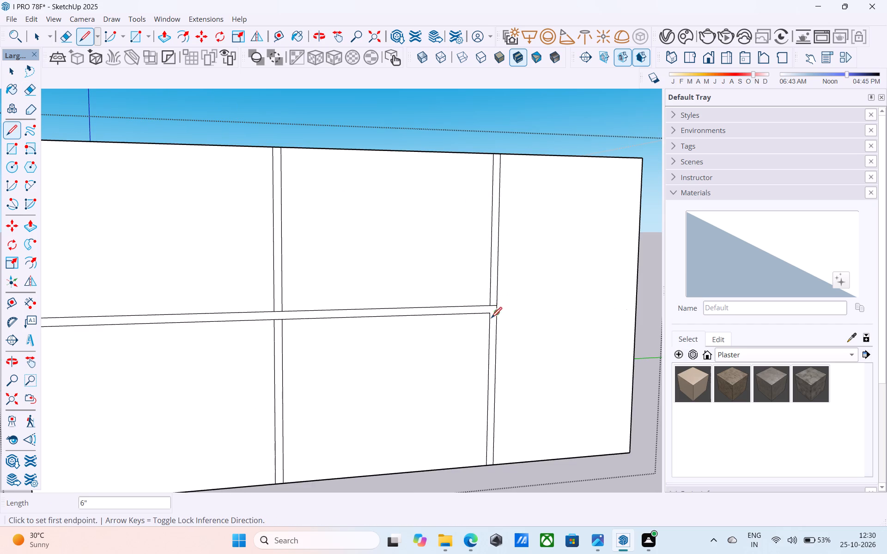
click(486, 315)
click(496, 314)
scroll(541, 279, down, 7)
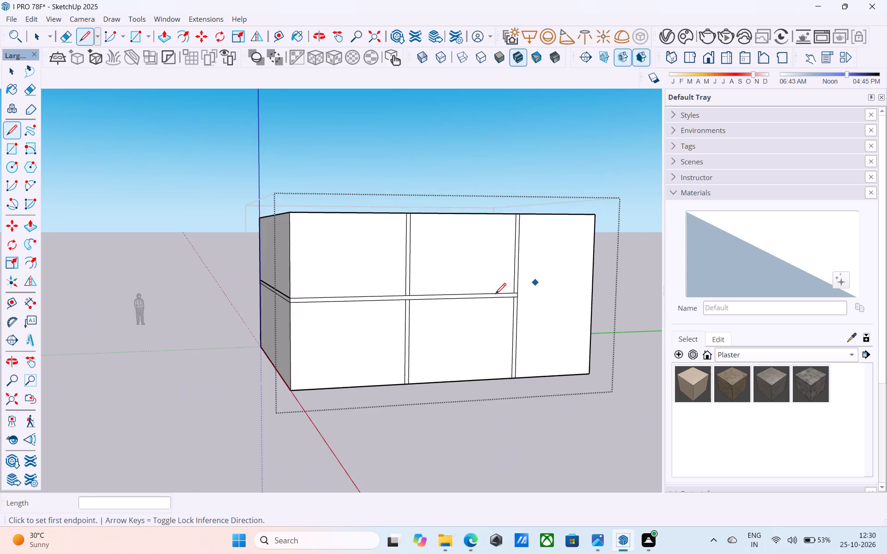
Draw a short horizontal line extending the slab band's upper edge to the far corner of the short wall face.
middle_drag(329, 344, 381, 346)
middle_drag(231, 350, 261, 347)
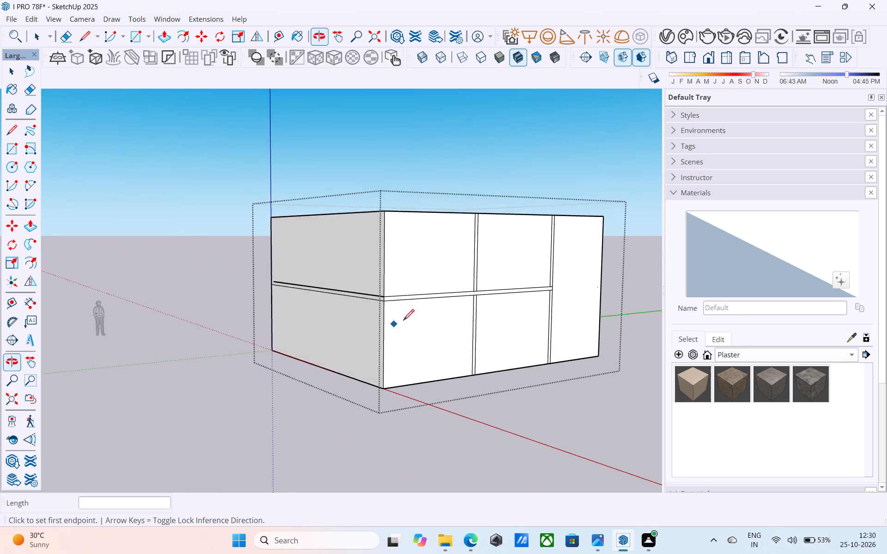
scroll(403, 321, up, 10)
middle_drag(343, 306, 511, 340)
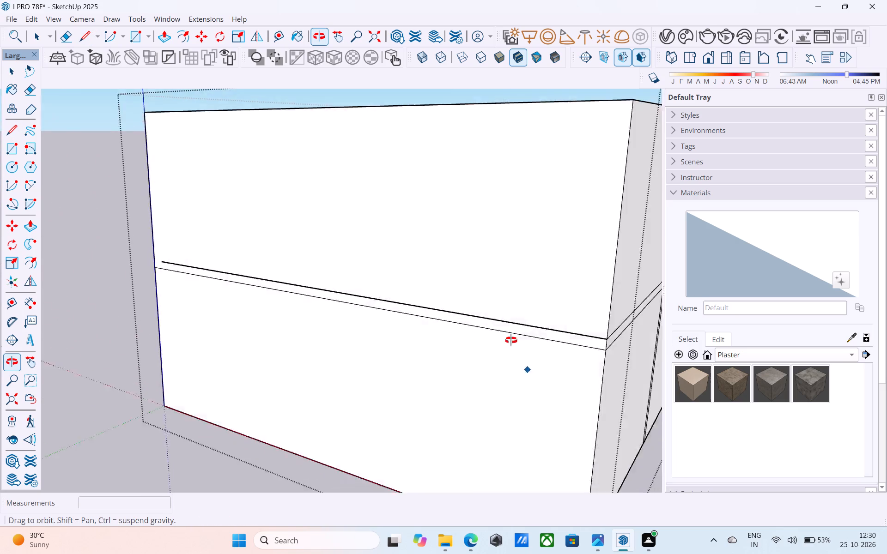
middle_drag(511, 340, 626, 318)
scroll(626, 319, up, 1)
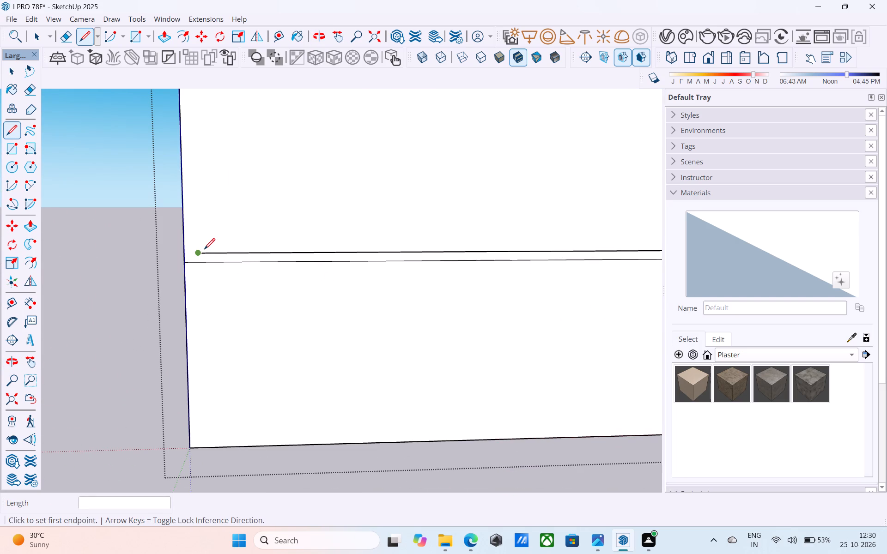
click(202, 251)
click(186, 251)
Examine the slab band, partition lines and open top of the walls from several angles.
scroll(75, 264, down, 8)
middle_drag(368, 249, 176, 274)
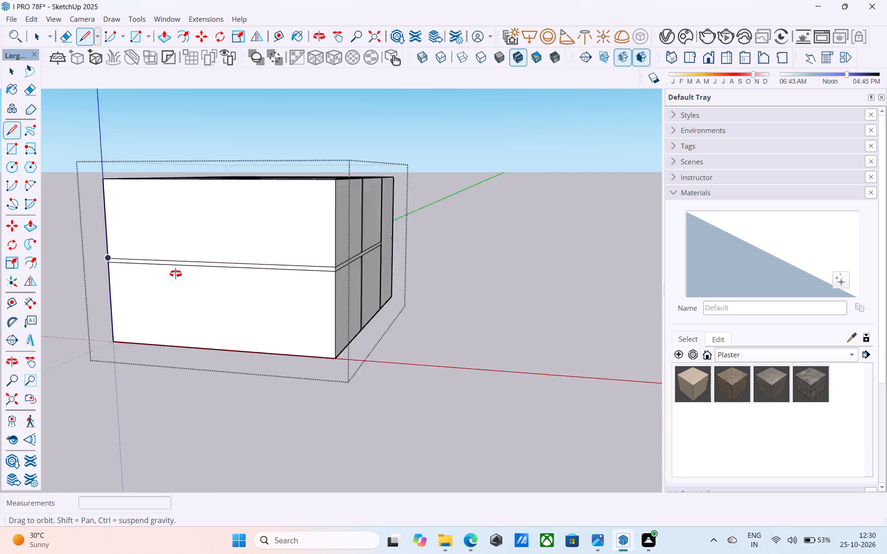
middle_drag(176, 274, 153, 276)
middle_drag(413, 241, 425, 241)
scroll(425, 240, down, 2)
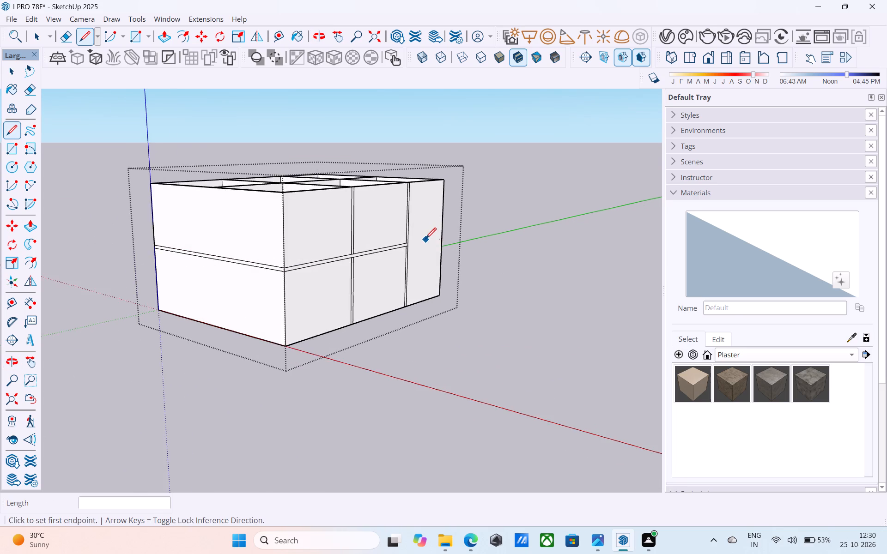
scroll(425, 240, down, 1)
middle_drag(301, 291, 282, 371)
scroll(289, 262, up, 5)
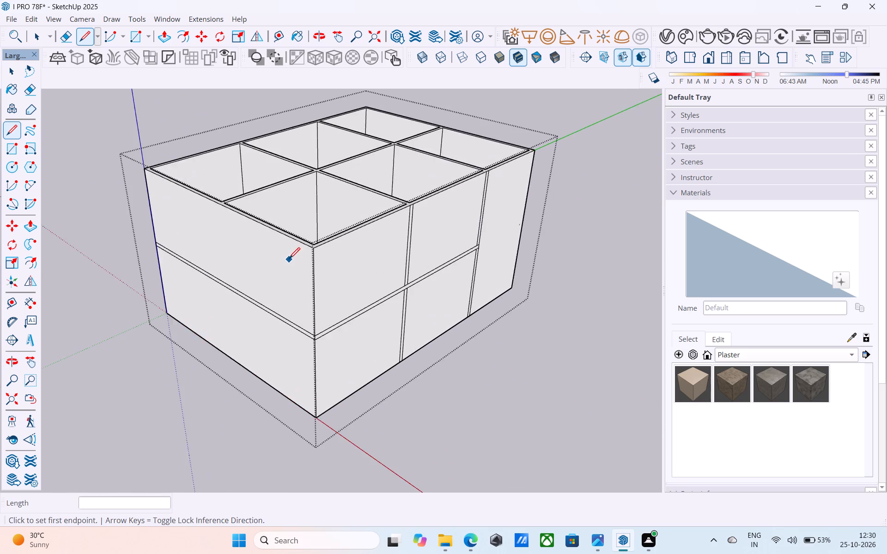
middle_drag(302, 326, 273, 203)
scroll(284, 182, up, 4)
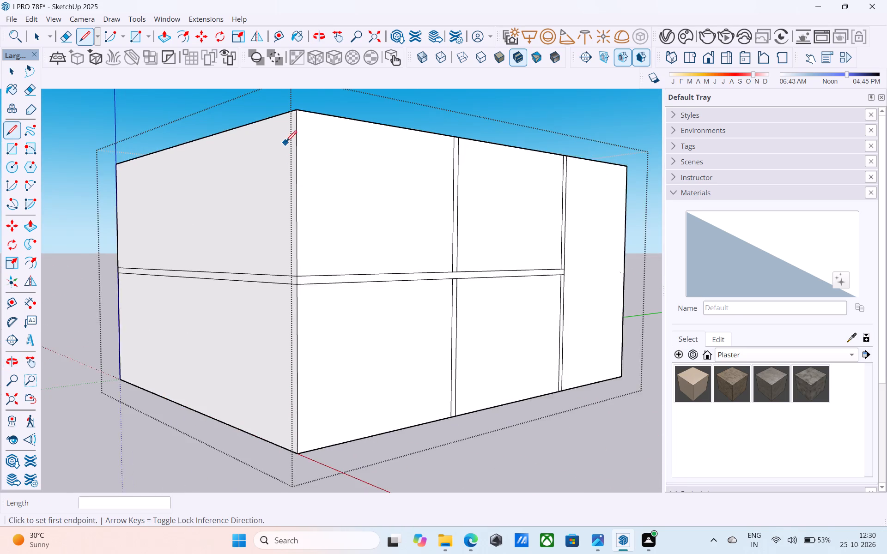
scroll(286, 143, up, 2)
scroll(297, 128, down, 6)
middle_drag(286, 303, 283, 317)
scroll(276, 337, down, 4)
scroll(306, 195, up, 4)
middle_drag(306, 193, 324, 204)
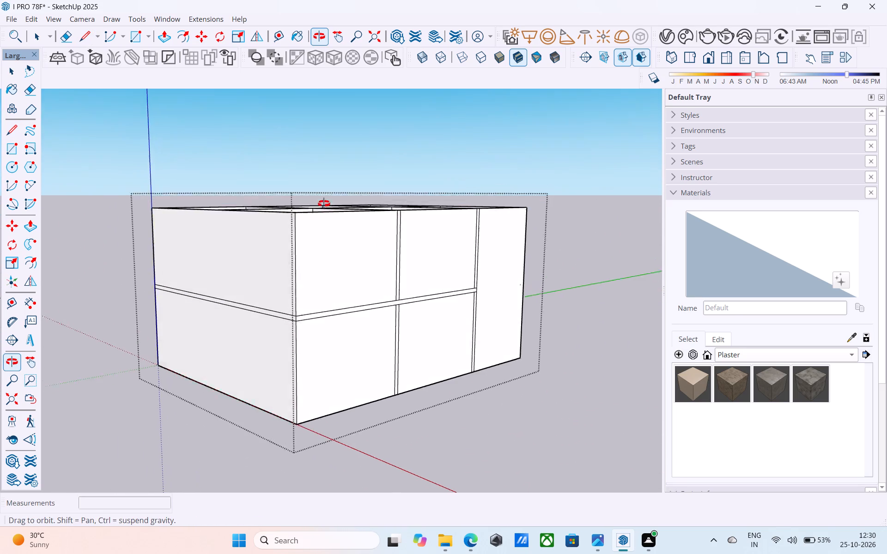
middle_drag(324, 204, 322, 202)
key(space)
scroll(266, 232, down, 1)
middle_drag(266, 232, 228, 251)
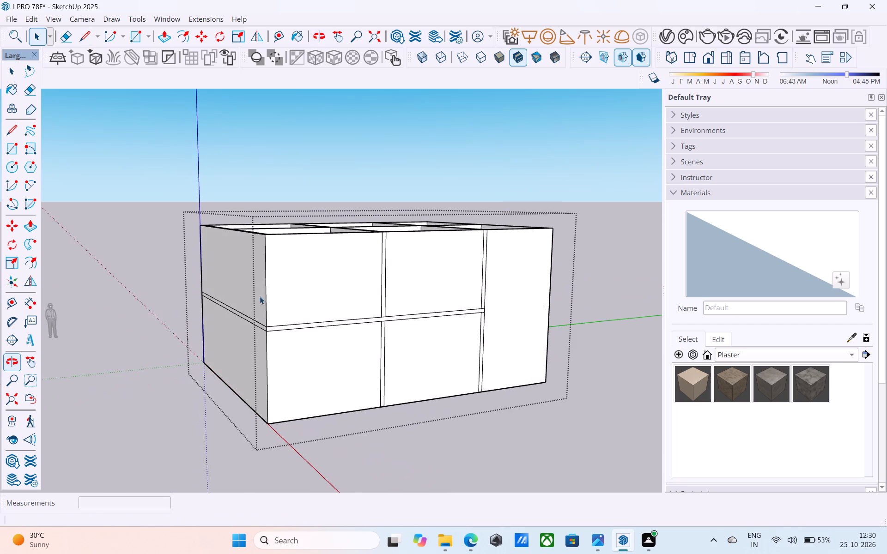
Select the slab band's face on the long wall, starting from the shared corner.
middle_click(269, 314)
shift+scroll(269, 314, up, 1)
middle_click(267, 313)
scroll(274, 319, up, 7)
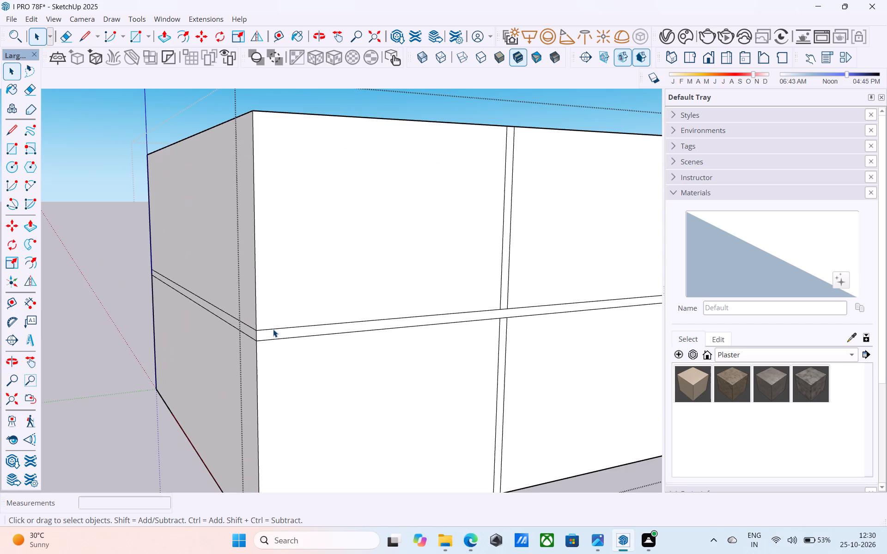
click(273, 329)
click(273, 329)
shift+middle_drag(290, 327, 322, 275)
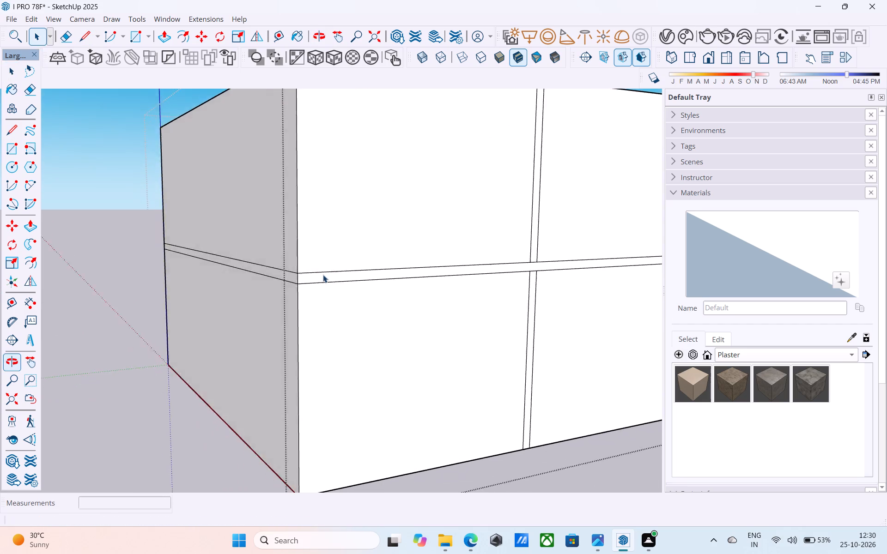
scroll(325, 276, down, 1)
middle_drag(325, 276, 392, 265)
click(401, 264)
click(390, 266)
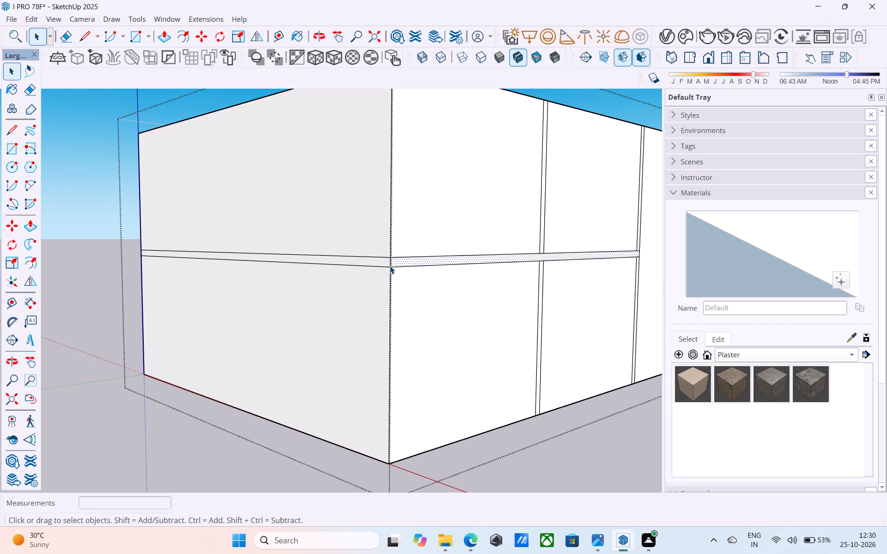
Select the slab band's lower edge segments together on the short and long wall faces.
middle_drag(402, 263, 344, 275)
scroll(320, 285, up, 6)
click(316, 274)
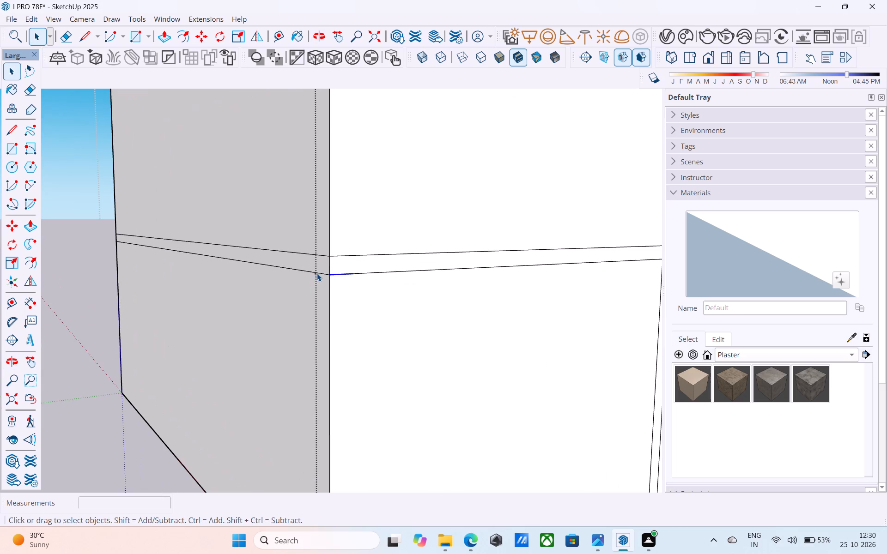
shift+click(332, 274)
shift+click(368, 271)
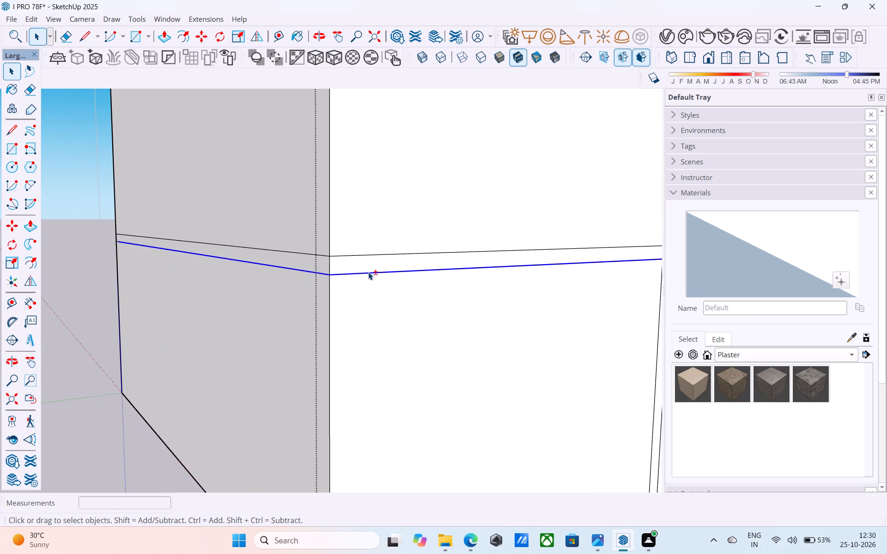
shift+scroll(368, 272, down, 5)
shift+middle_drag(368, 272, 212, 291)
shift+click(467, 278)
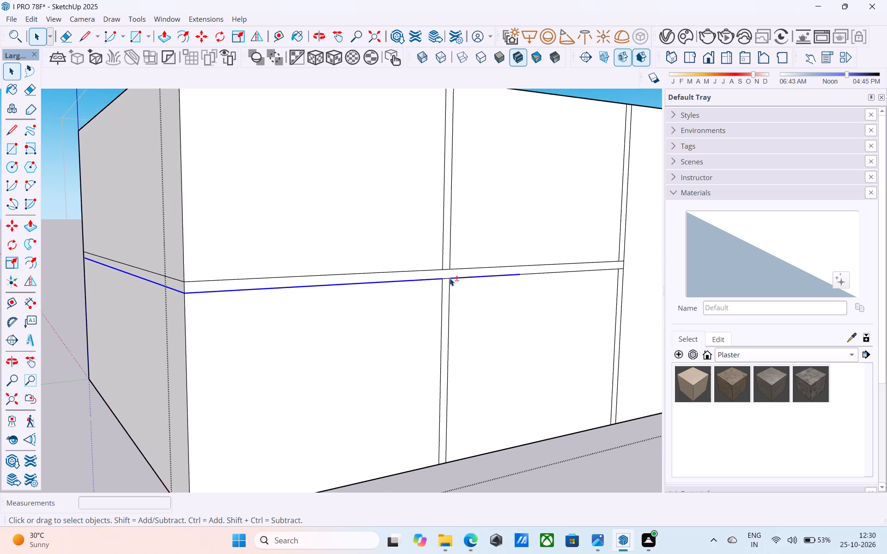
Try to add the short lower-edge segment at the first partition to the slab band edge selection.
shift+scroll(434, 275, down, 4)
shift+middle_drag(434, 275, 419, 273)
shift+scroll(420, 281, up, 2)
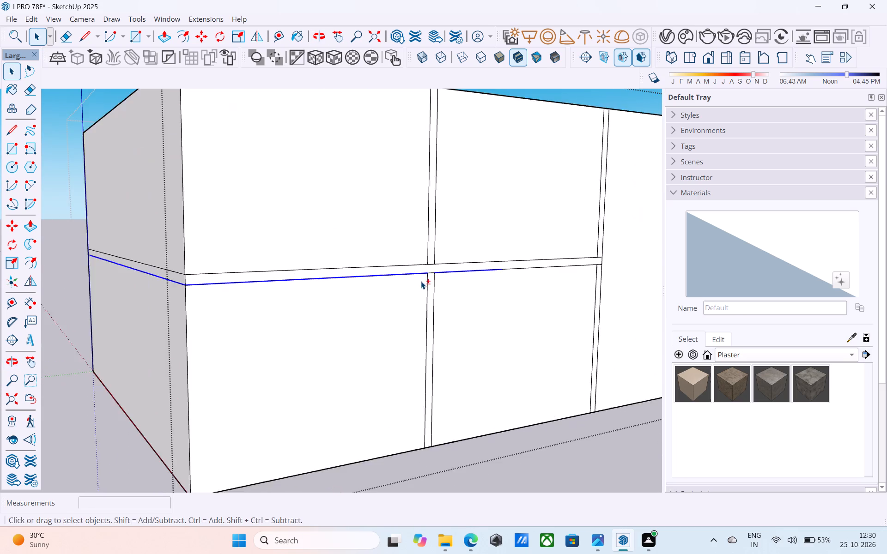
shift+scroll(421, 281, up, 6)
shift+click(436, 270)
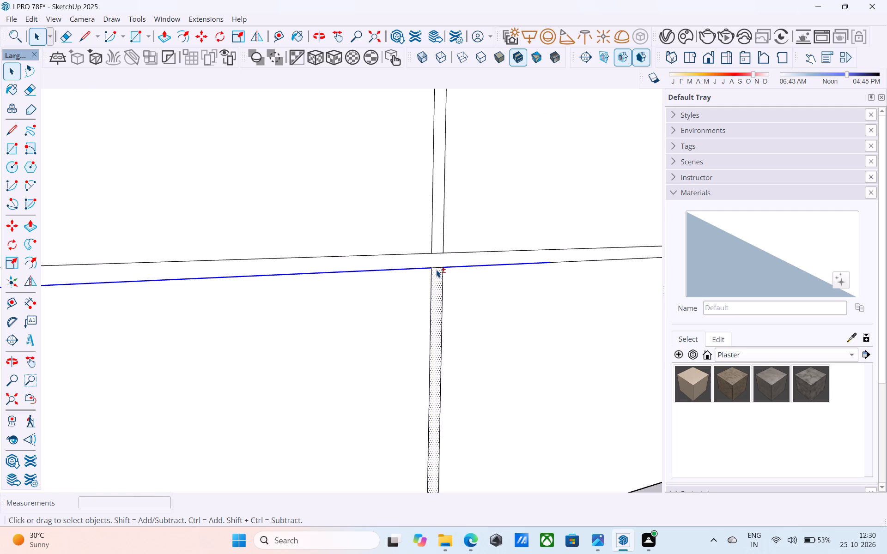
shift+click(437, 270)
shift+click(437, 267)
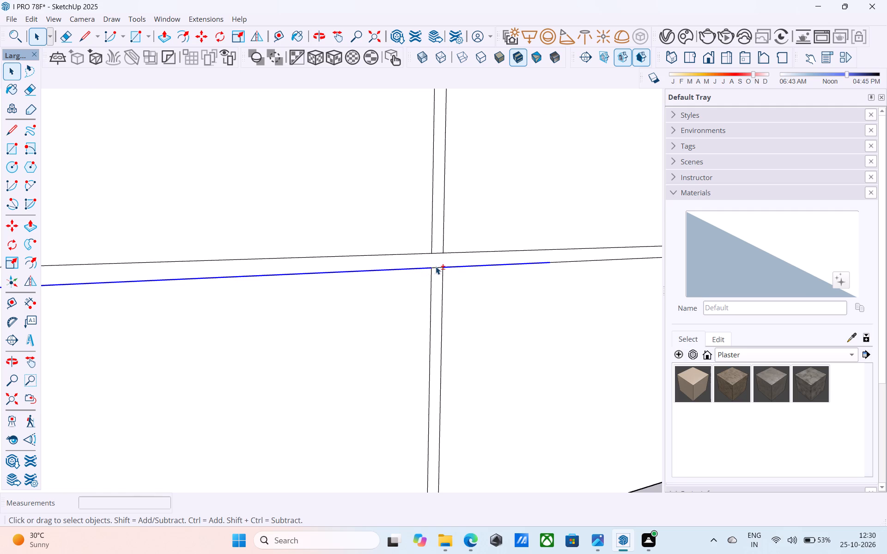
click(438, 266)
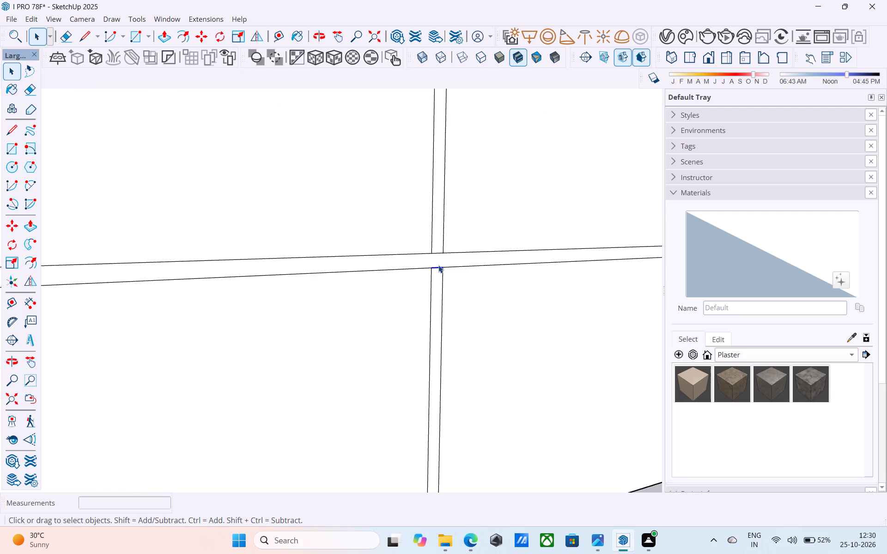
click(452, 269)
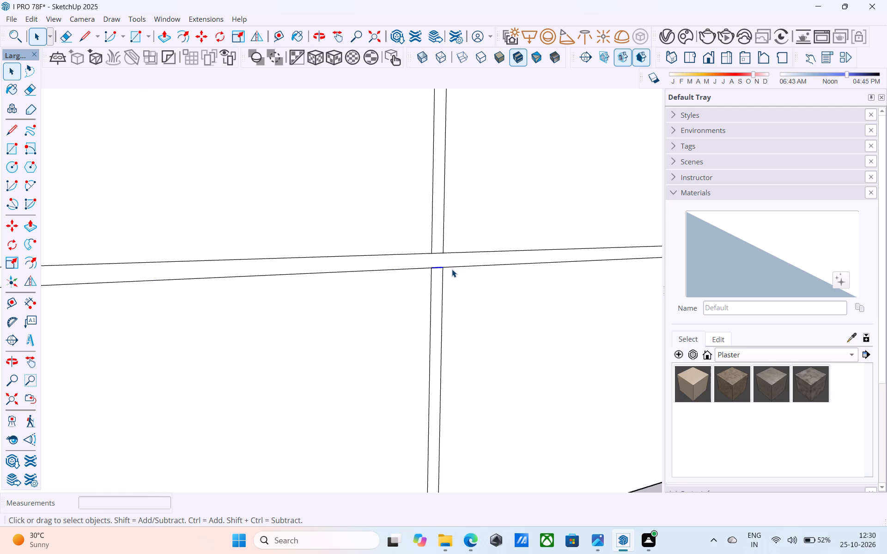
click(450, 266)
Erase the slab band's fragmented lower edge segments along the long wall face, including the short pieces across both partitions.
scroll(437, 266, down, 7)
key(l)
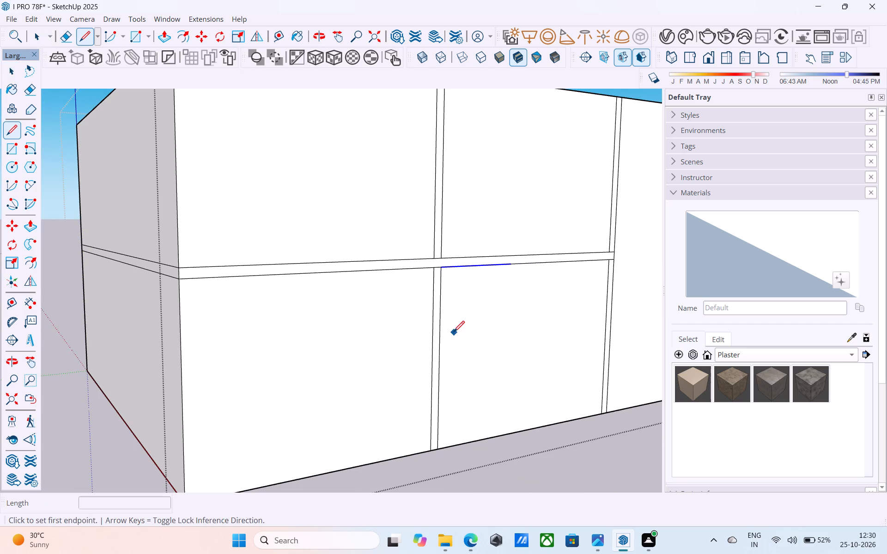
key(space)
key(e)
click(194, 279)
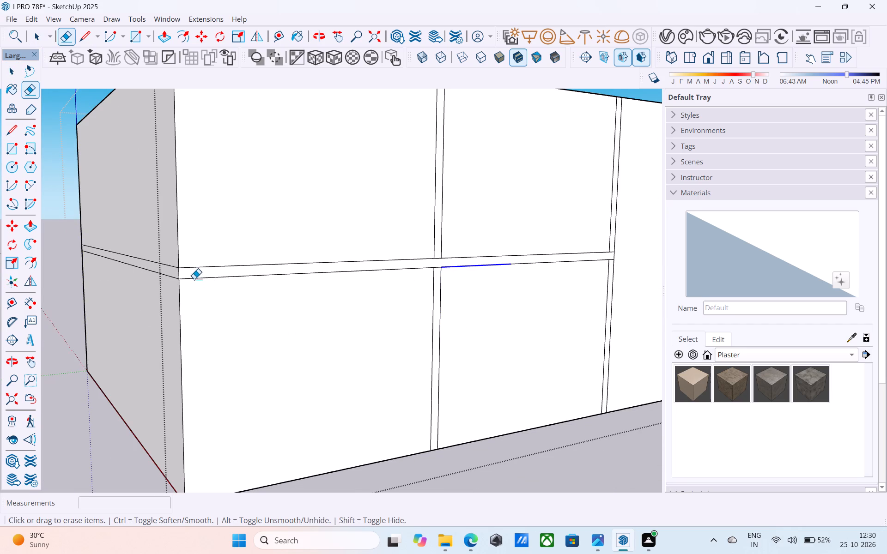
drag(449, 271, 454, 267)
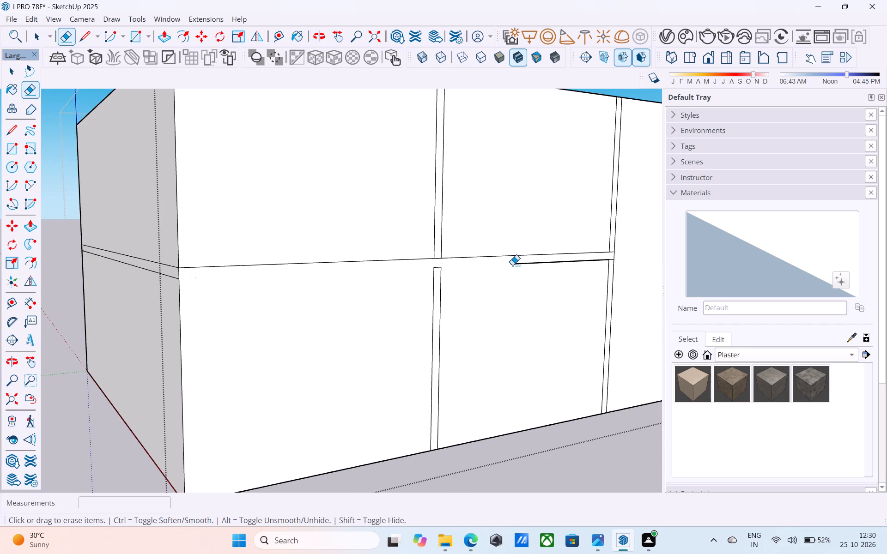
drag(513, 265, 526, 265)
click(437, 269)
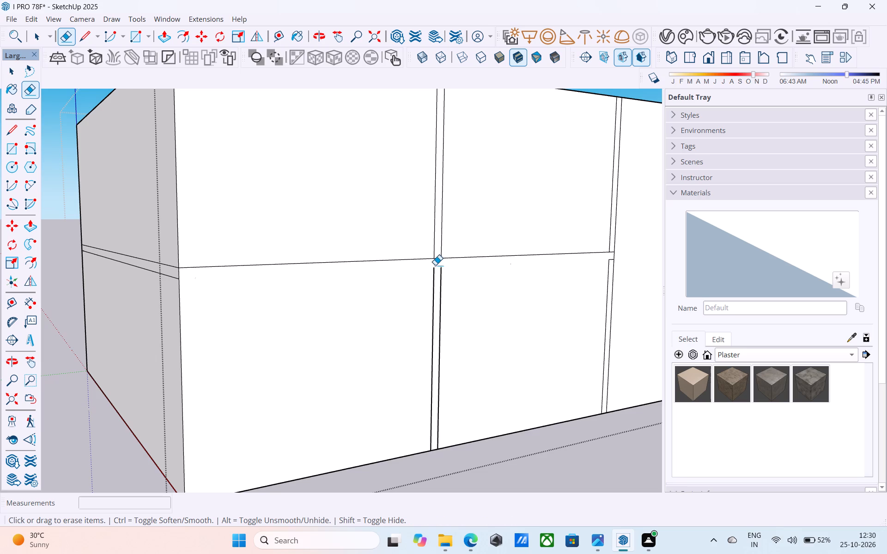
scroll(609, 261, up, 5)
click(614, 259)
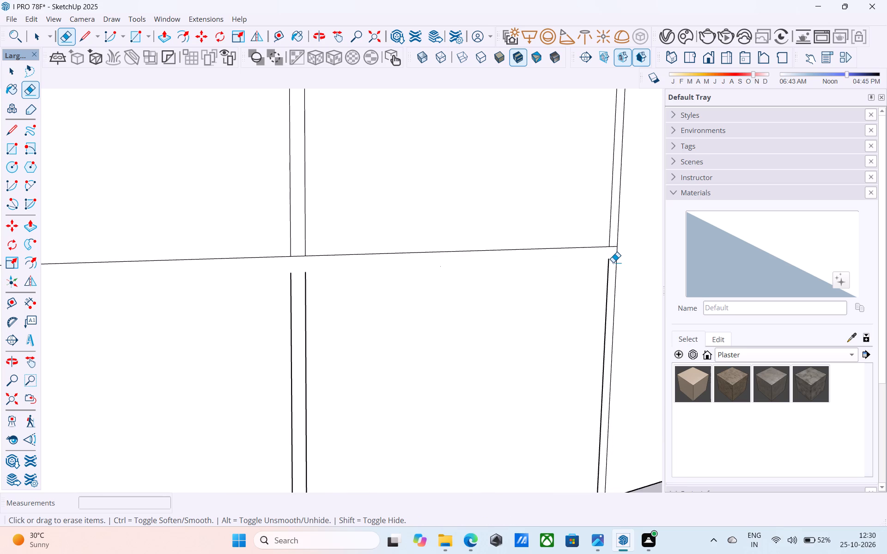
Redraw the slab band's lower edge as a 29' 3" line from the wall corner to the second partition's far edge.
scroll(613, 262, down, 4)
key(l)
scroll(564, 271, down, 3)
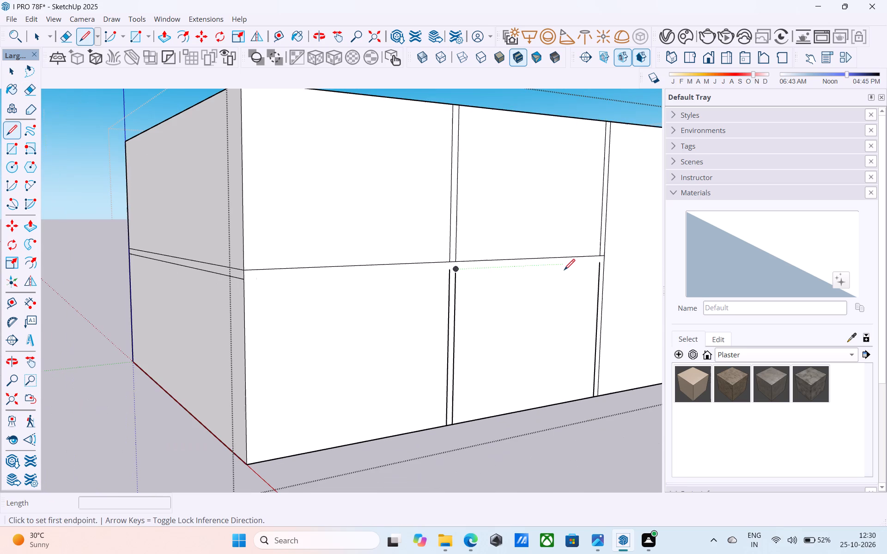
click(244, 279)
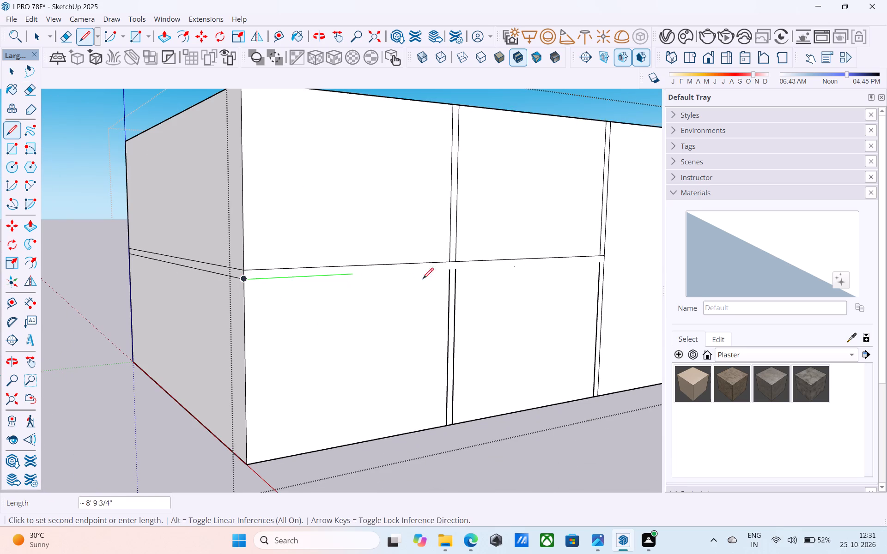
scroll(602, 259, up, 5)
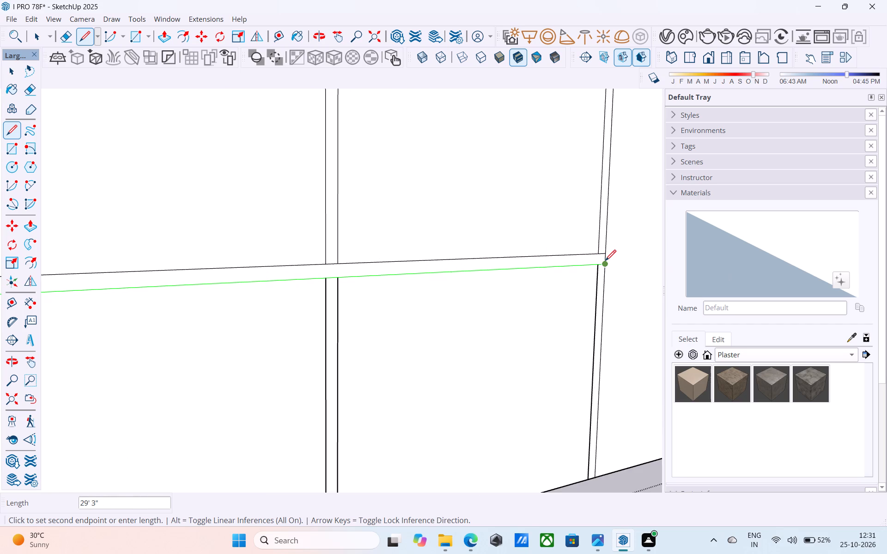
click(606, 262)
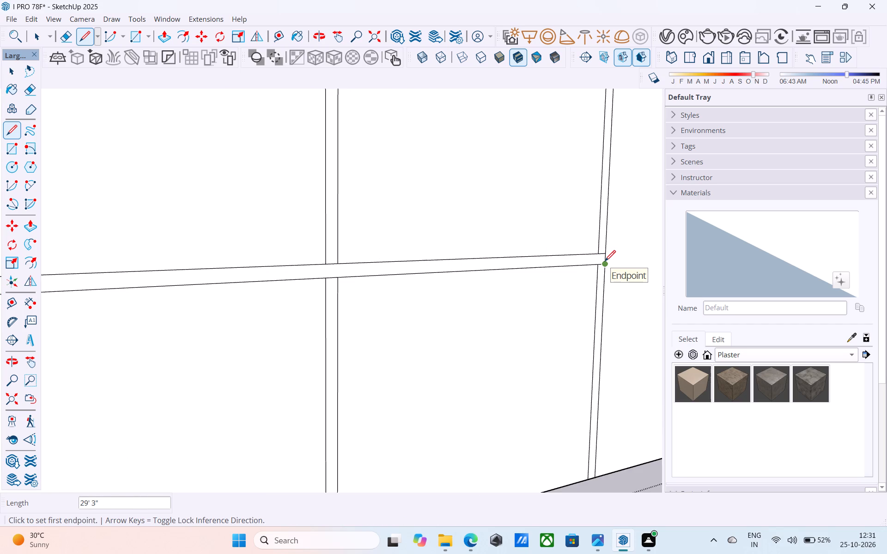
Copy the slab band's lower edge segments on the short wall and the partitioned long wall 3" downward.
scroll(603, 262, down, 4)
middle_drag(448, 302, 483, 312)
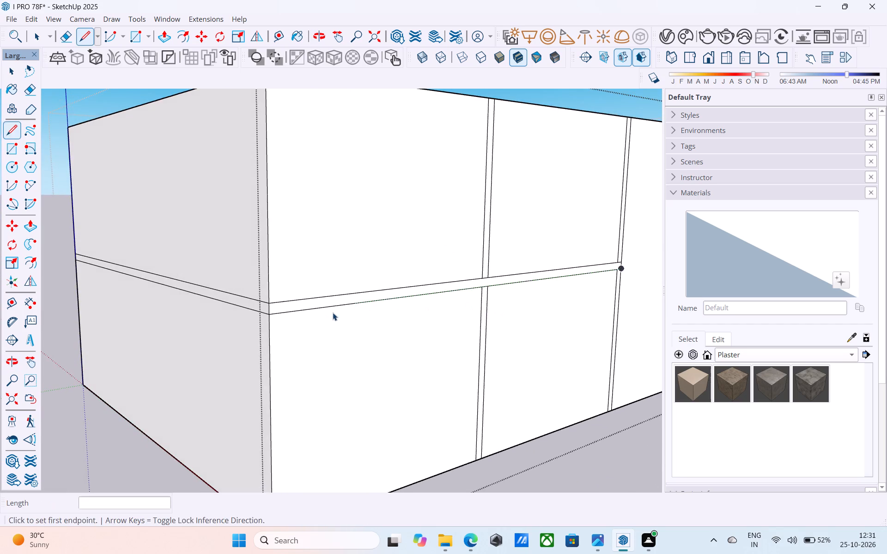
key(space)
scroll(306, 316, up, 5)
click(292, 307)
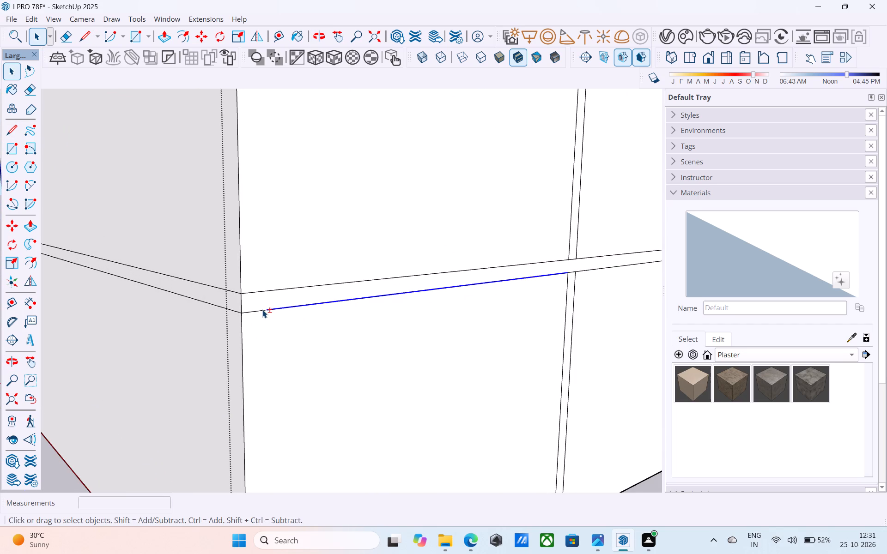
shift+click(261, 310)
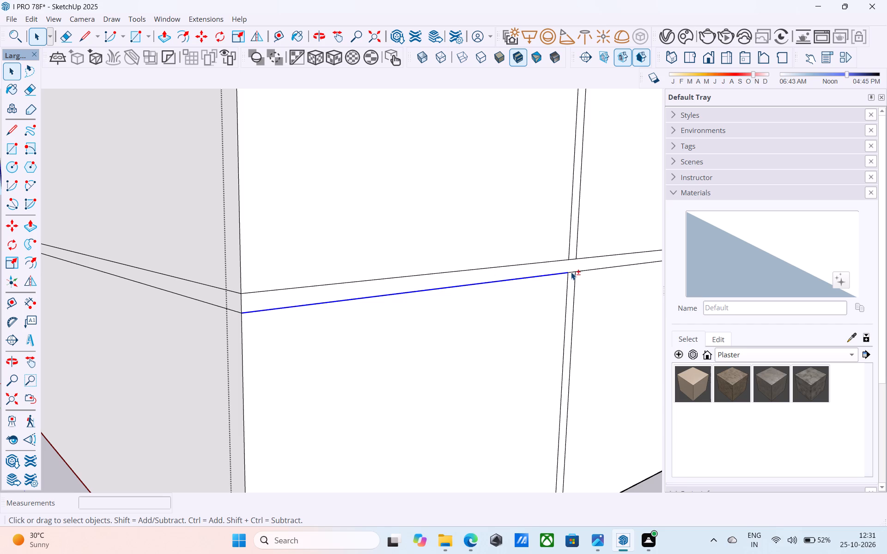
shift+click(571, 272)
shift+click(584, 271)
shift+middle_drag(562, 277, 385, 299)
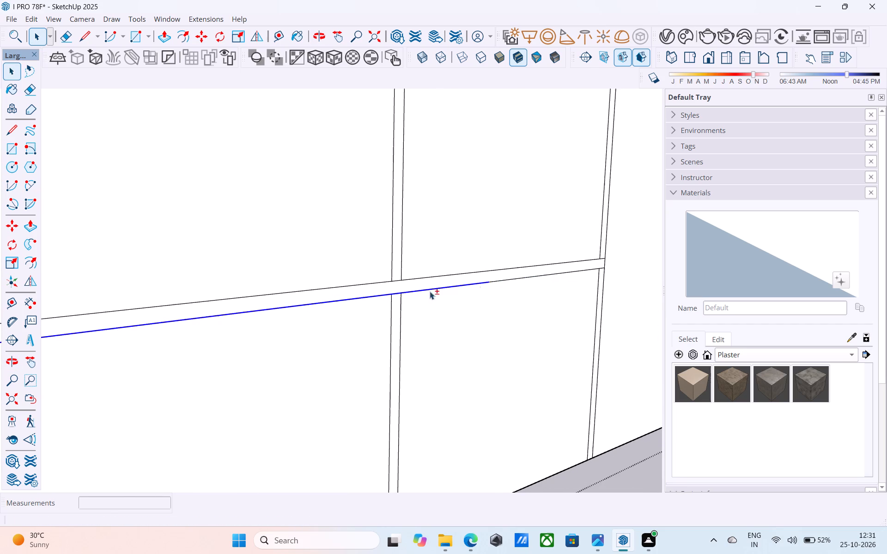
shift+click(540, 275)
shift+scroll(618, 258, down, 4)
shift+scroll(627, 258, up, 1)
shift+scroll(632, 258, down, 1)
shift+scroll(416, 308, down, 1)
shift+middle_drag(416, 308, 434, 320)
scroll(303, 337, up, 5)
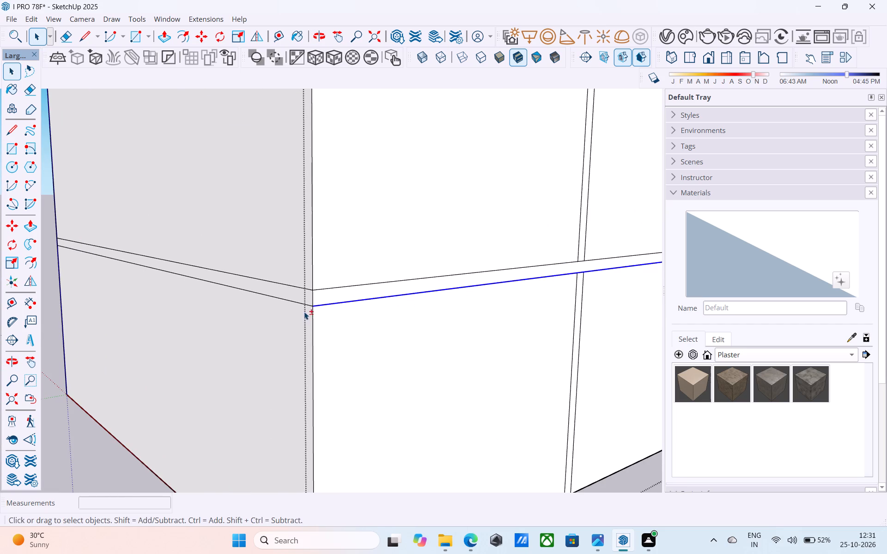
shift+click(306, 307)
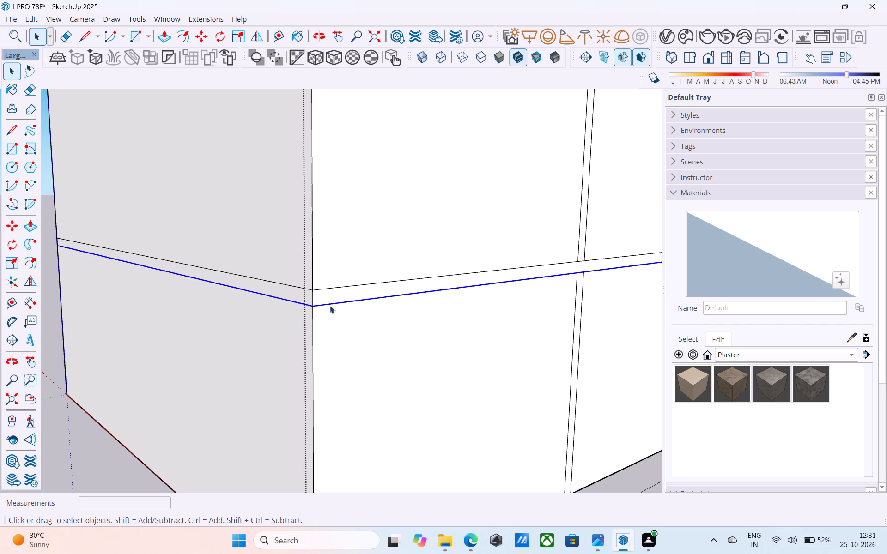
key(m)
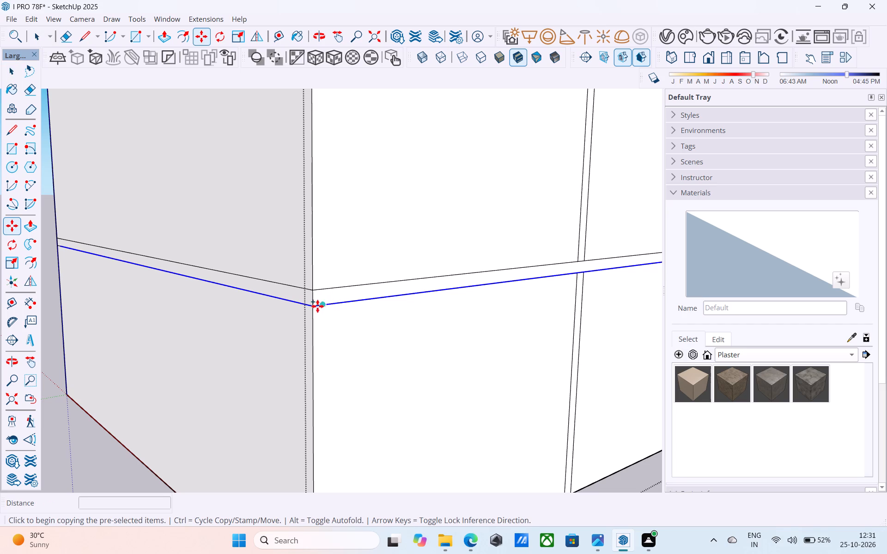
click(316, 307)
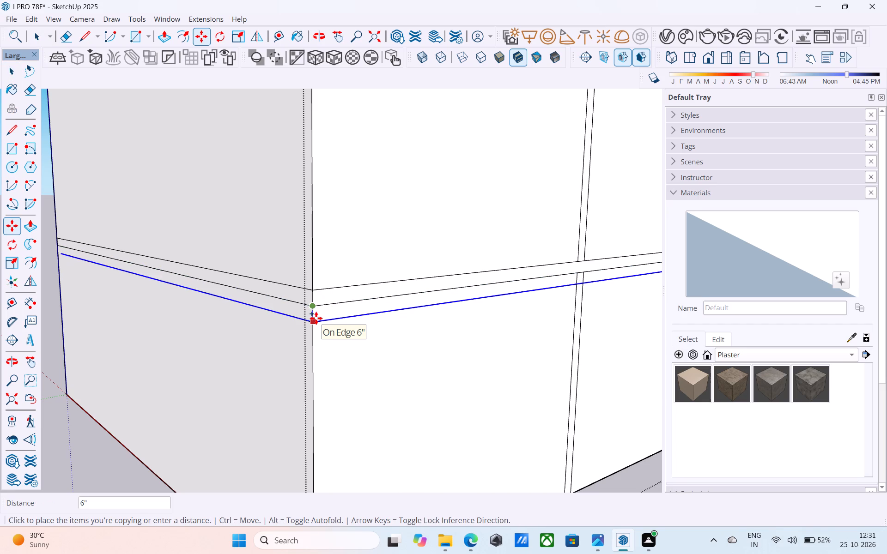
text(3")
key(Return)
key(space)
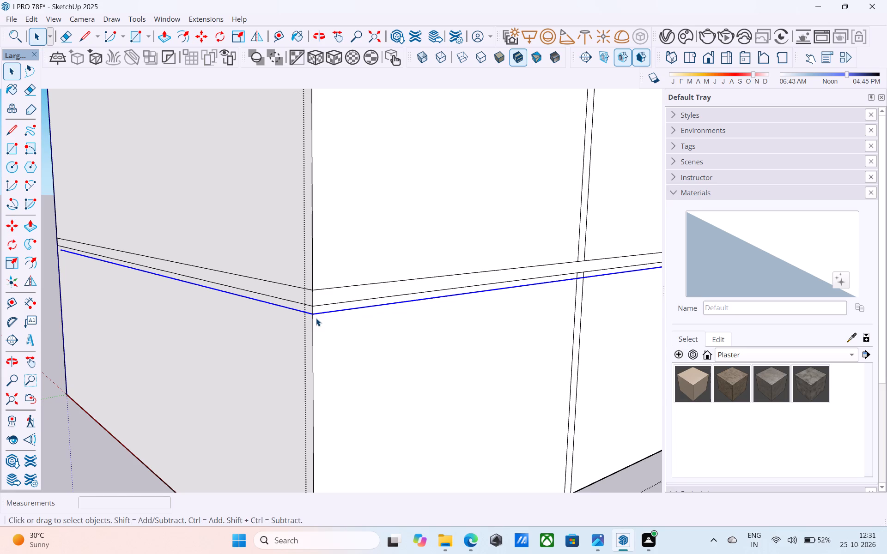
Draw a short line extending the copied lower edge on the short wall face out to the wall corner.
key(l)
scroll(378, 225, down, 6)
middle_drag(322, 237, 589, 234)
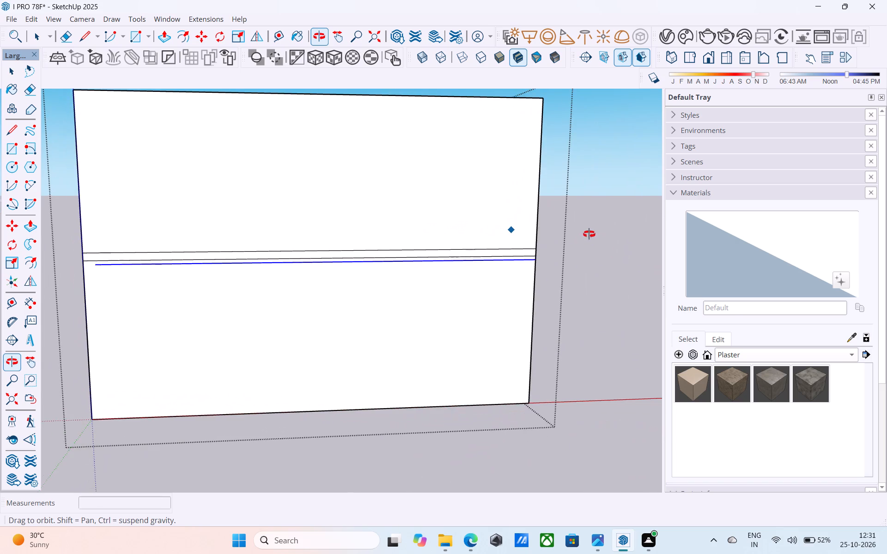
middle_drag(589, 234, 687, 231)
scroll(190, 273, up, 5)
scroll(143, 266, up, 2)
click(143, 266)
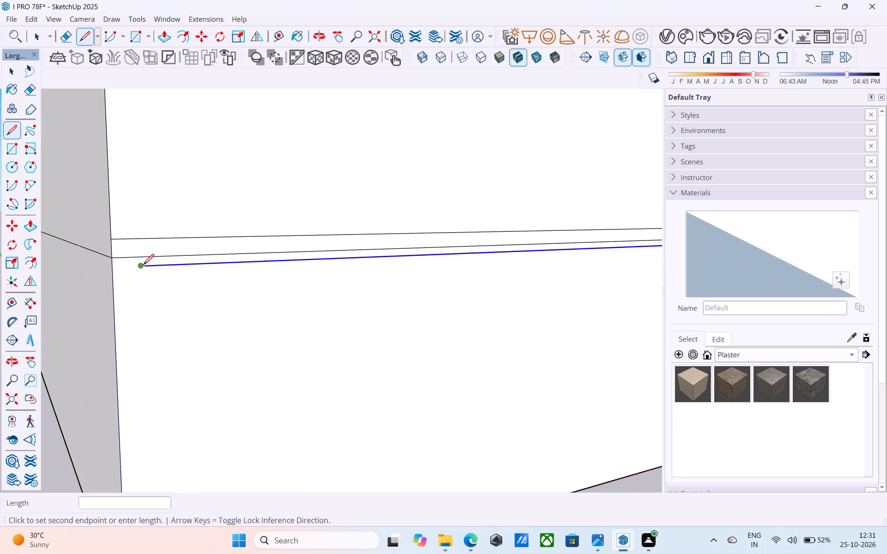
click(113, 266)
Draw the slab band's upper edge as a 40' line across the plain long wall face, from corner to corner.
scroll(110, 266, down, 5)
middle_drag(293, 265, 76, 263)
scroll(76, 263, down, 1)
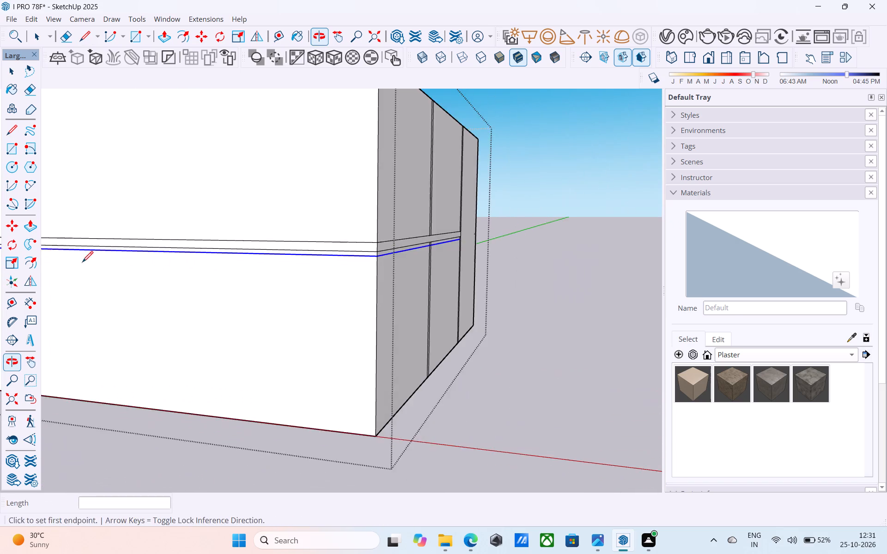
middle_drag(318, 265, 170, 264)
scroll(492, 279, down, 5)
middle_drag(516, 283, 410, 285)
middle_drag(456, 275, 692, 287)
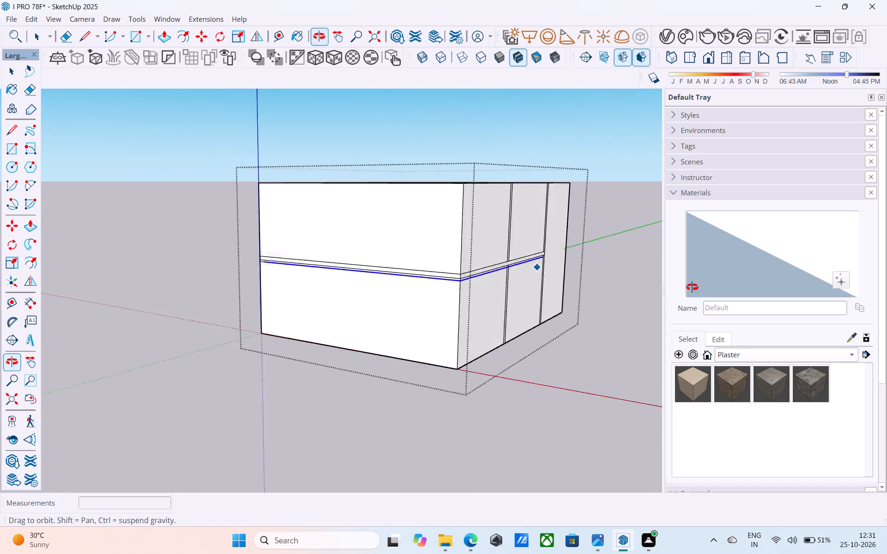
middle_drag(692, 287, 714, 289)
middle_drag(347, 288, 566, 269)
scroll(373, 276, up, 1)
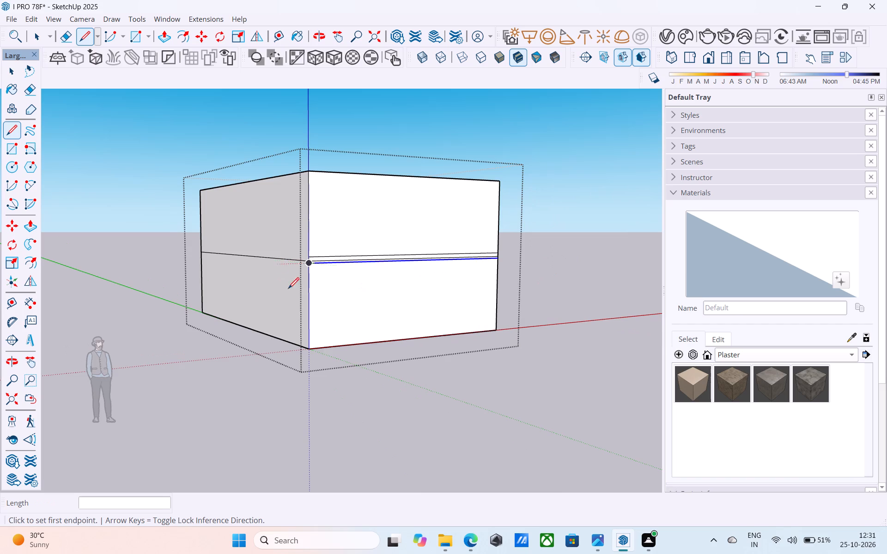
scroll(305, 288, up, 5)
click(313, 235)
middle_drag(128, 231, 366, 261)
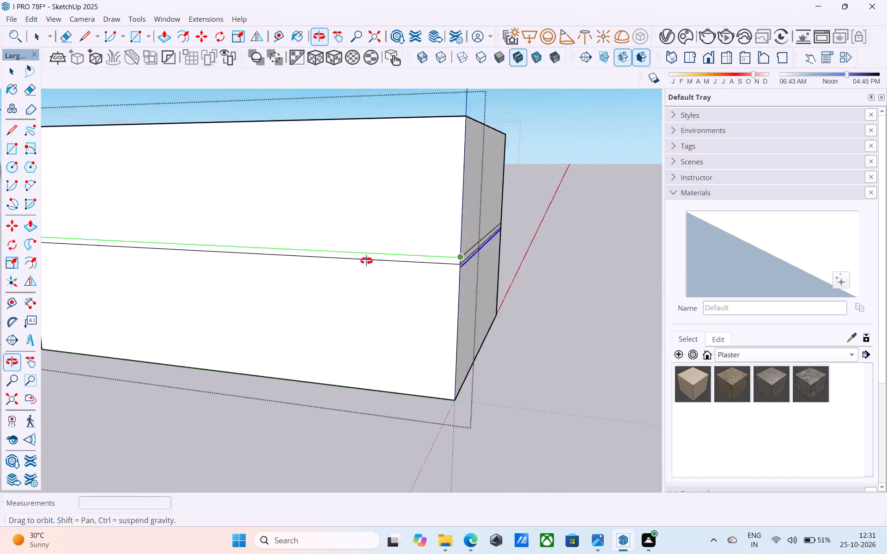
middle_drag(366, 261, 631, 265)
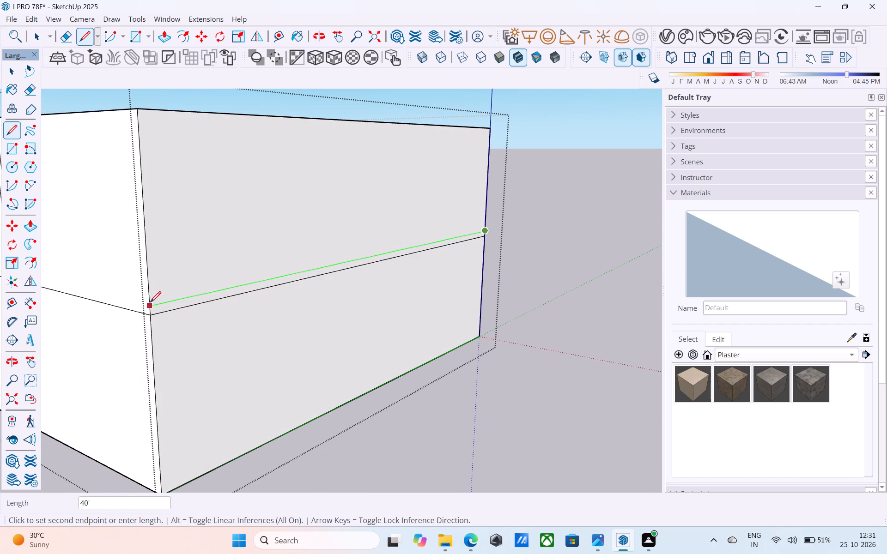
click(151, 303)
Draw the slab band's new lower edge as a 40' line across the plain long wall face, level with the copied edge.
scroll(431, 302, down, 1)
middle_drag(435, 302, 0, 297)
scroll(413, 297, up, 5)
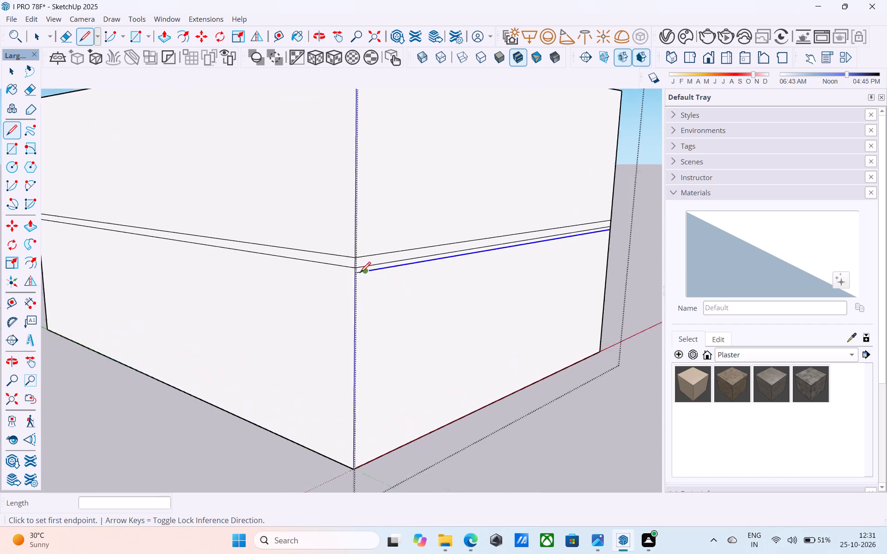
scroll(360, 274, up, 6)
click(354, 272)
scroll(368, 275, down, 5)
middle_drag(241, 279, 749, 286)
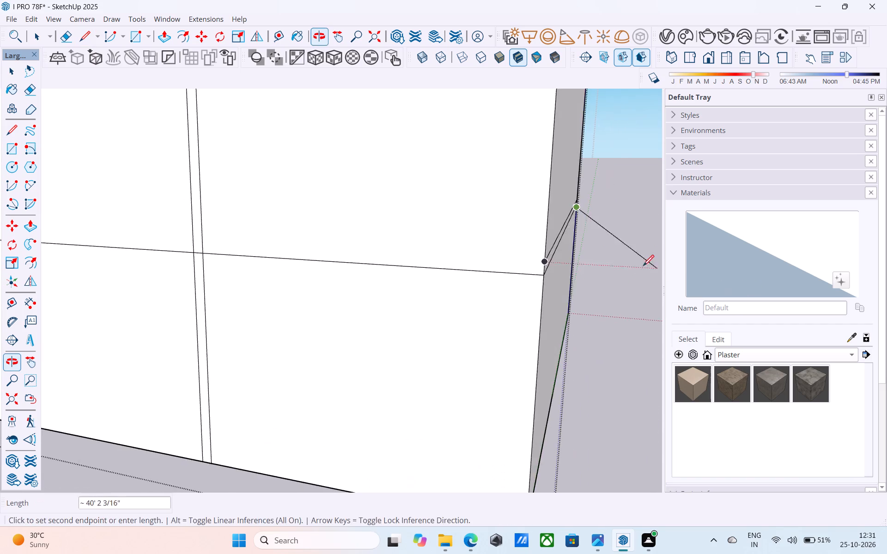
middle_drag(588, 275, 341, 269)
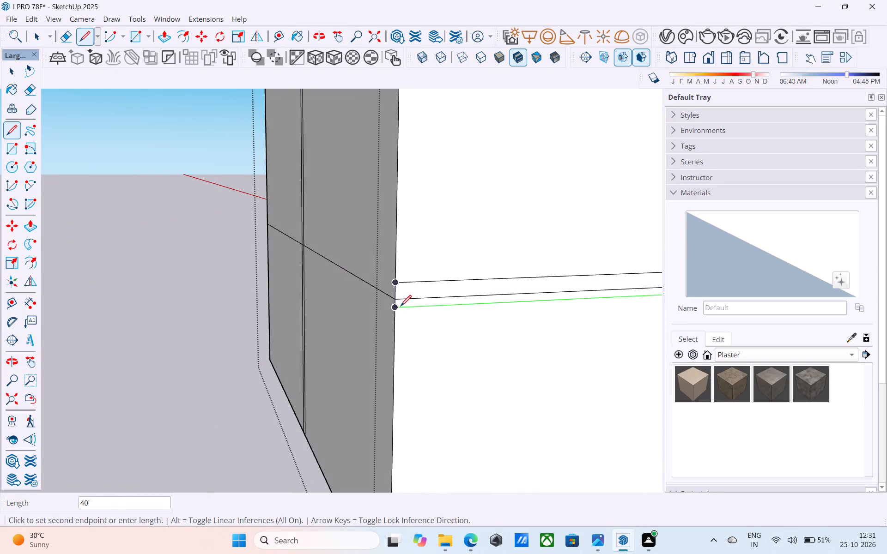
click(401, 307)
Erase the old middle line from the slab band on the short wall and on the partitioned wall through the first partition.
scroll(371, 306, down, 12)
middle_drag(456, 290, 190, 287)
middle_drag(313, 276, 201, 272)
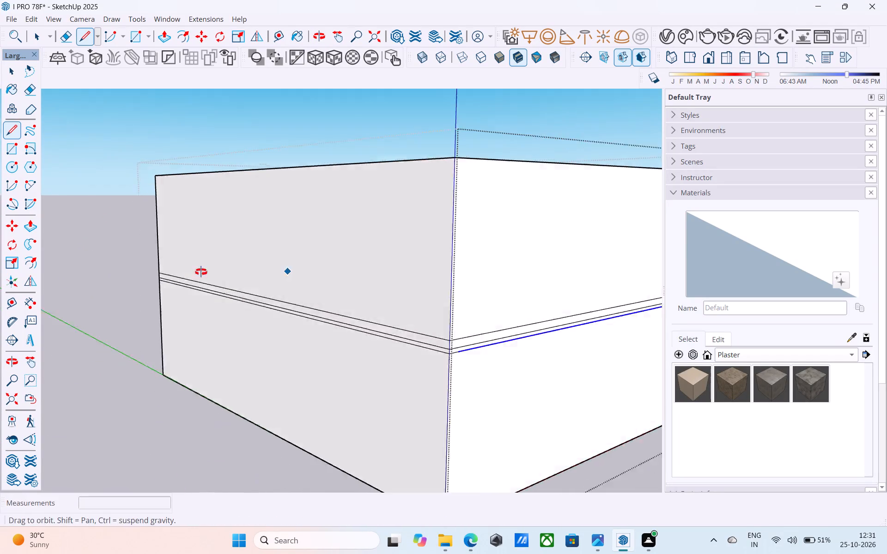
middle_drag(201, 272, 160, 272)
scroll(258, 259, down, 5)
middle_drag(357, 282, 139, 289)
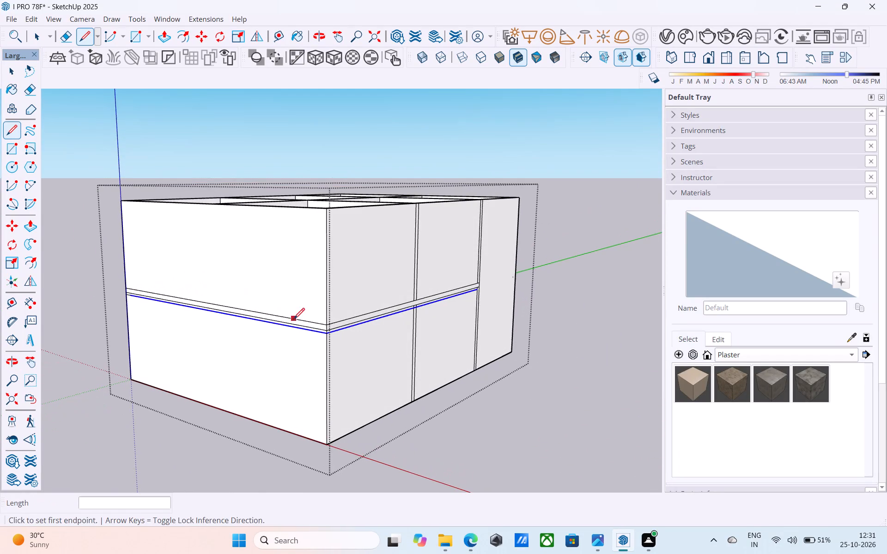
middle_drag(294, 320, 120, 349)
scroll(160, 327, down, 5)
middle_drag(165, 327, 328, 323)
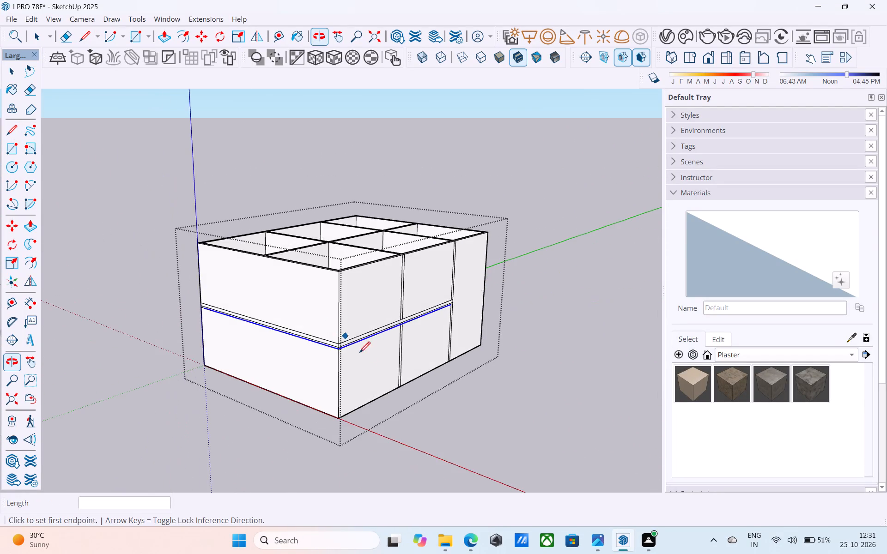
scroll(367, 366, up, 4)
scroll(344, 329, up, 6)
key(e)
scroll(344, 329, up, 7)
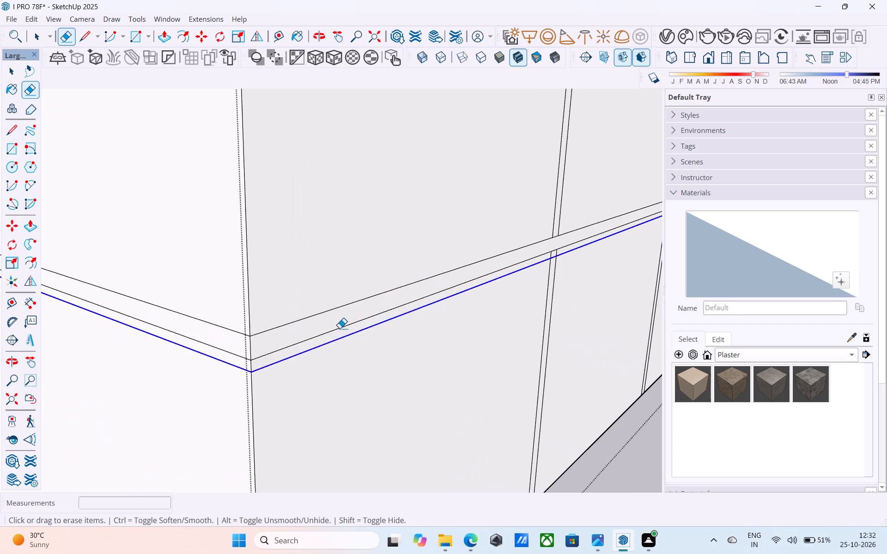
click(334, 331)
click(569, 248)
click(564, 250)
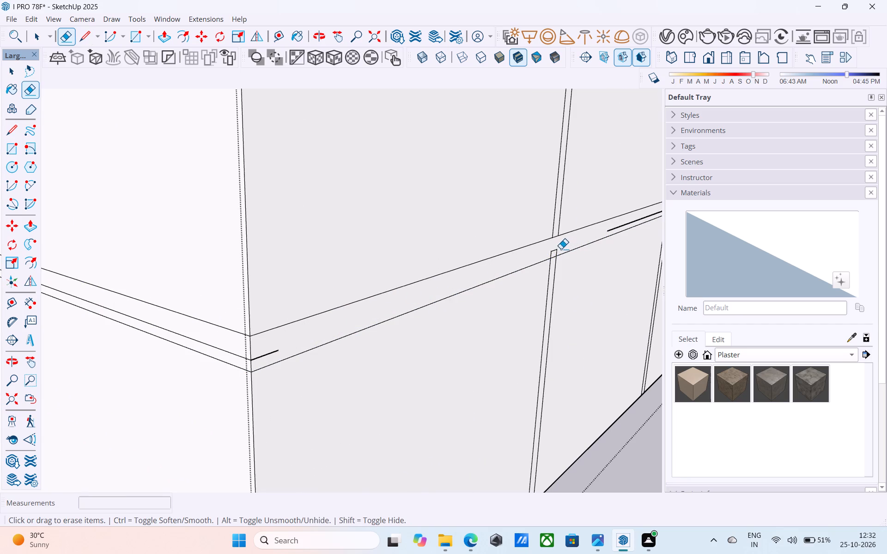
click(559, 252)
click(558, 252)
drag(557, 253, 544, 253)
drag(555, 251, 560, 249)
drag(265, 349, 267, 359)
click(239, 357)
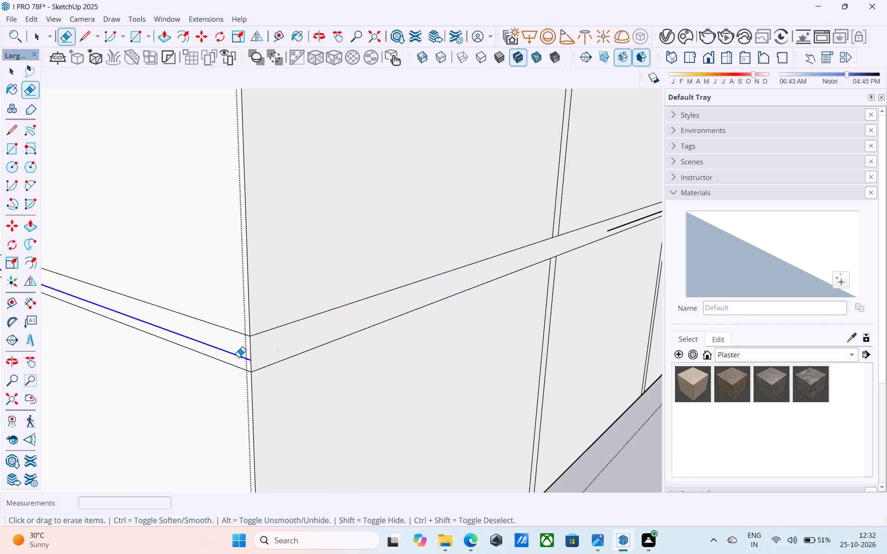
Erase the rest of the band's middle line between the first and second partitions, including the short piece across the second partition.
scroll(227, 350, down, 6)
scroll(504, 275, up, 8)
click(514, 250)
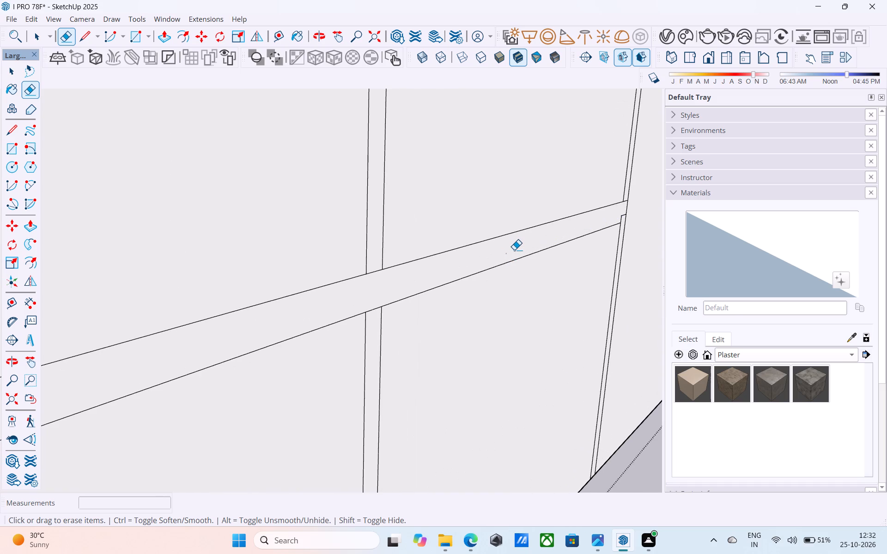
drag(514, 253, 505, 258)
drag(513, 253, 505, 255)
scroll(624, 217, up, 6)
click(621, 217)
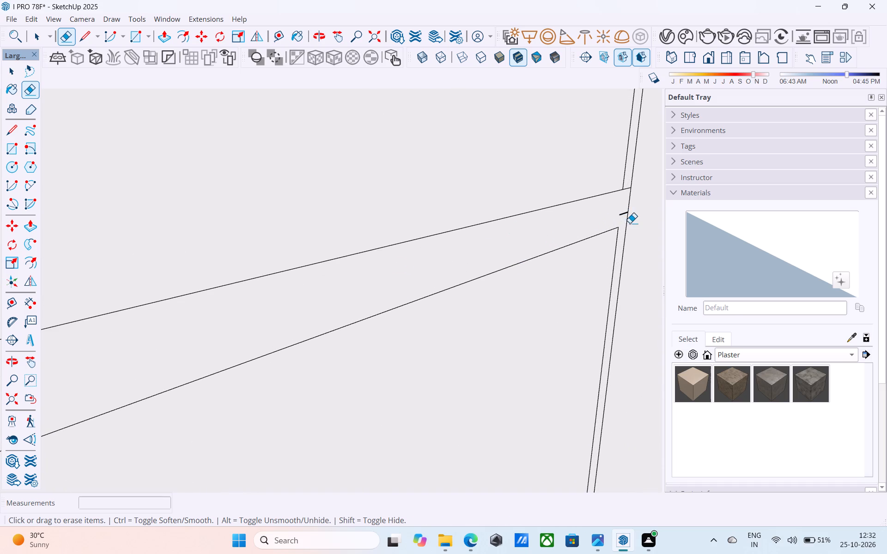
click(623, 217)
Draw a 6" line across the second partition to complete the slab band's lower edge.
key(l)
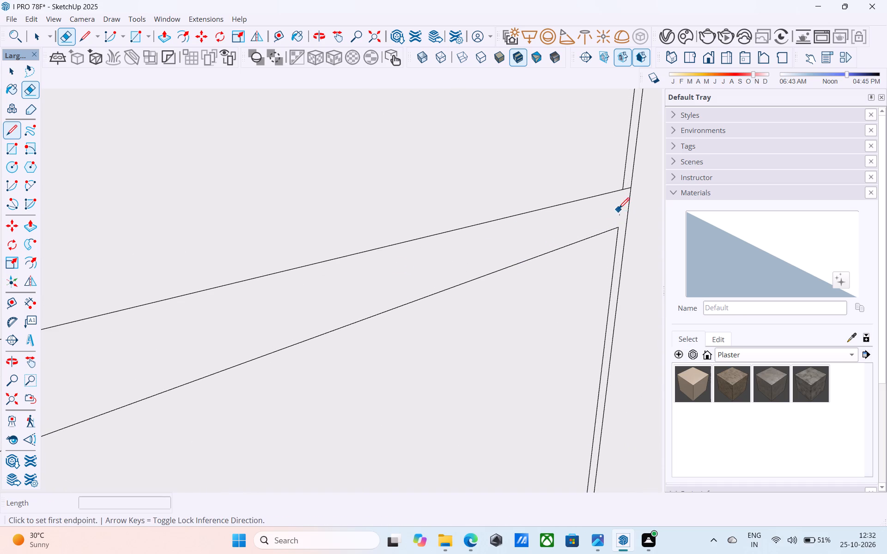
click(618, 226)
click(627, 222)
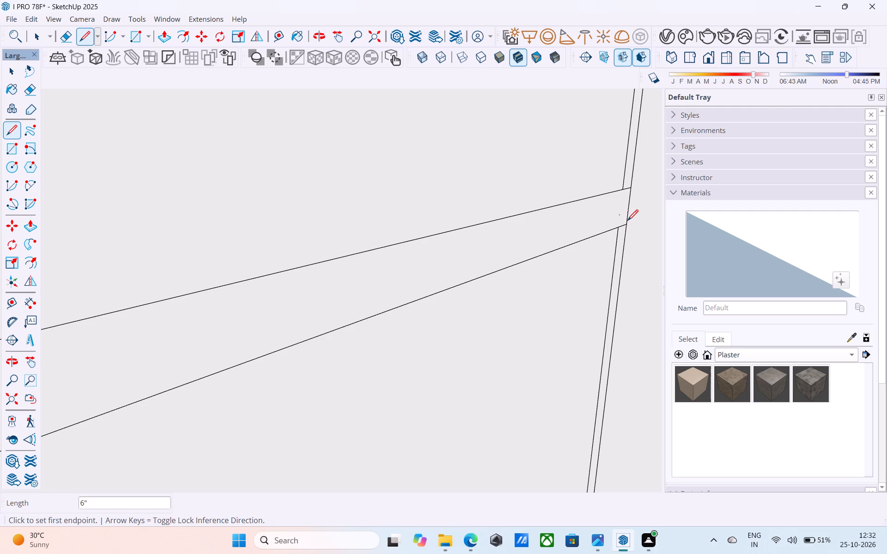
Erase the middle line stub at the short wall's corner and the middle line across the plain long wall face.
scroll(627, 221, down, 19)
scroll(401, 266, down, 3)
middle_drag(396, 268, 665, 272)
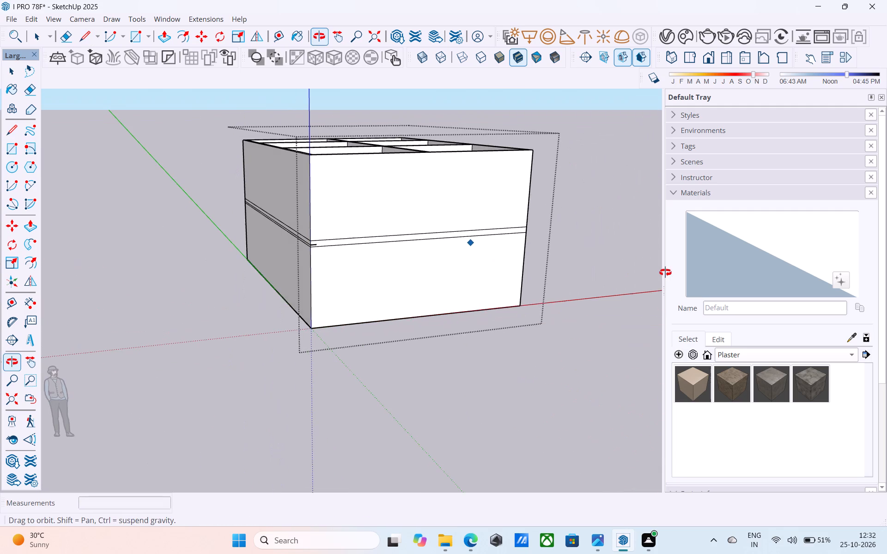
middle_drag(665, 272, 665, 273)
scroll(341, 276, up, 5)
key(e)
scroll(314, 230, up, 10)
click(274, 213)
middle_drag(274, 214, 349, 225)
click(248, 220)
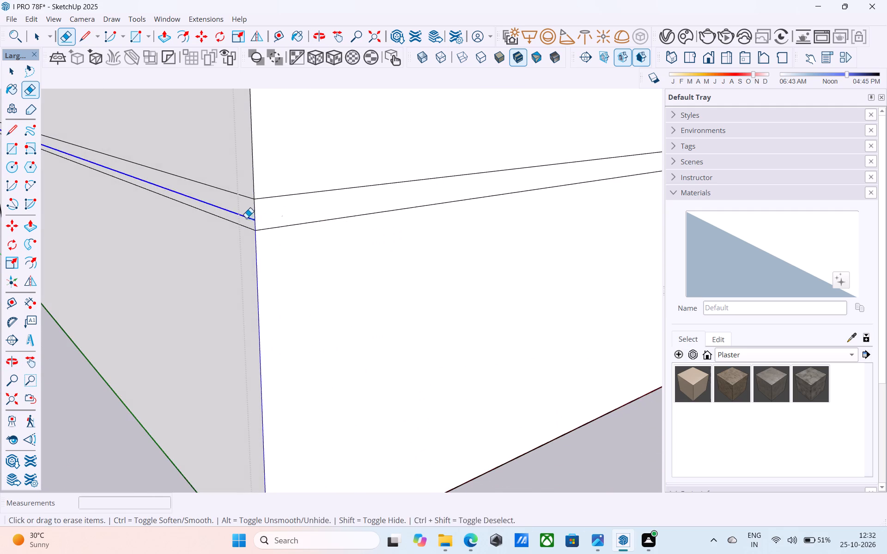
Examine the slab band around the outside of the house for continuity on each wall face.
scroll(322, 222, down, 19)
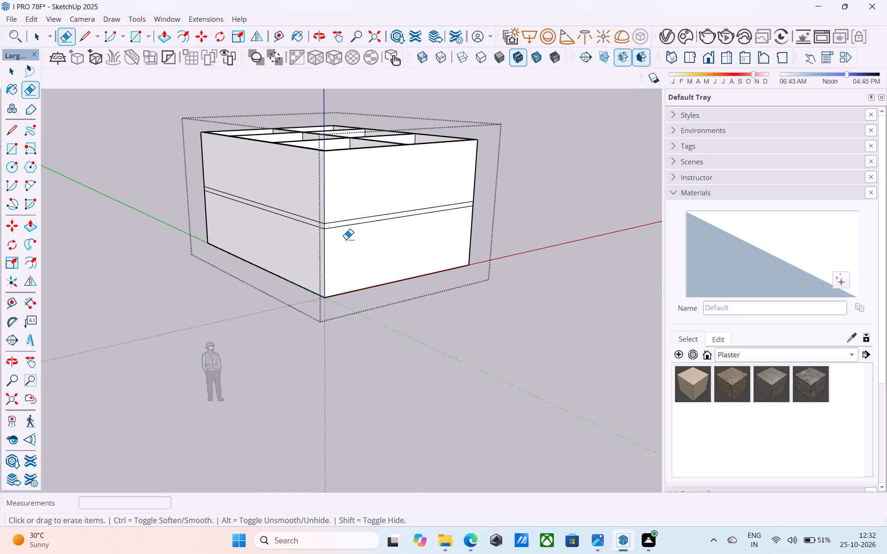
scroll(346, 239, down, 1)
middle_drag(347, 240, 205, 240)
middle_drag(405, 233, 196, 232)
middle_drag(367, 240, 209, 236)
scroll(213, 232, down, 9)
middle_drag(333, 236, 242, 236)
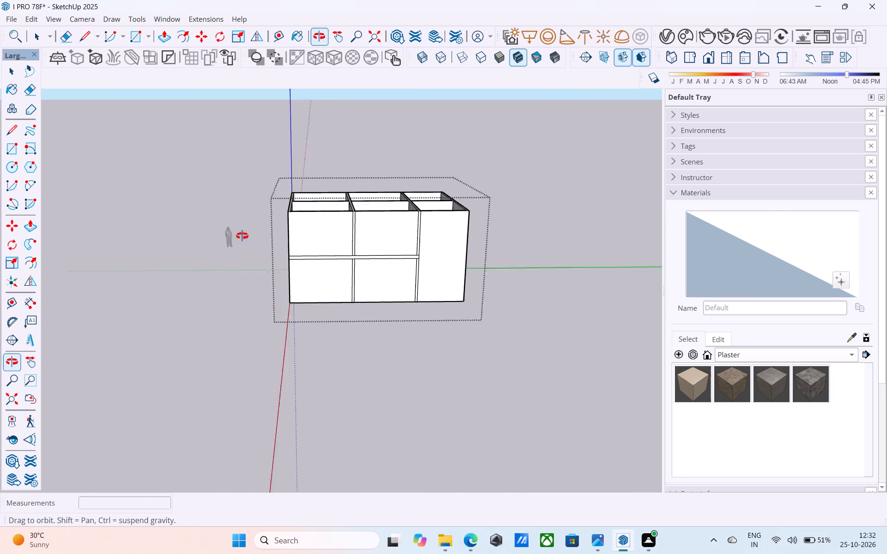
middle_drag(242, 236, 393, 250)
scroll(485, 229, up, 4)
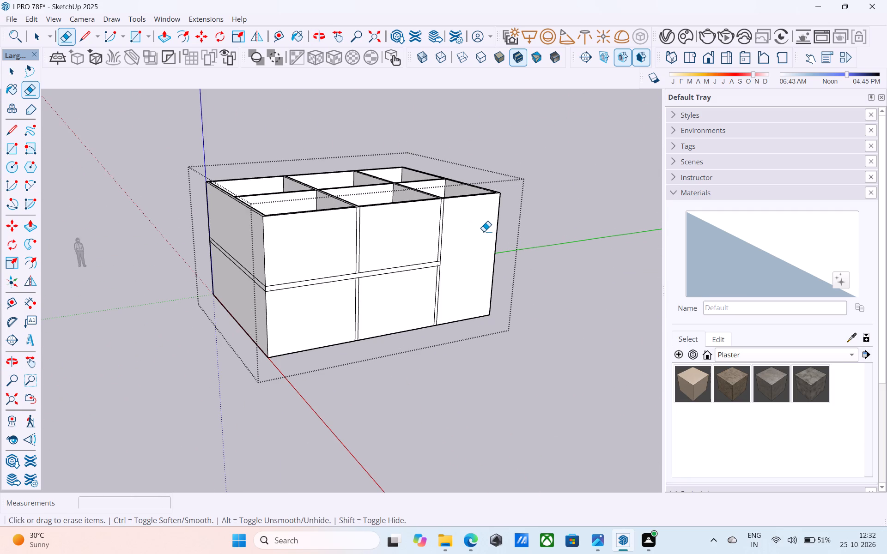
Push/Pull the slab band on the partitioned long wall outward by 1'.
scroll(480, 235, down, 4)
middle_drag(486, 230, 518, 212)
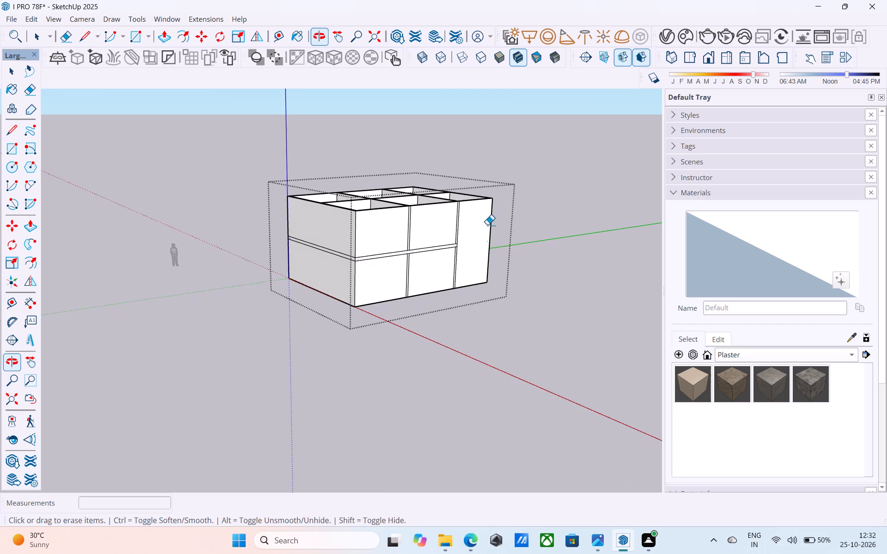
scroll(312, 258, up, 5)
middle_drag(312, 258, 288, 264)
scroll(288, 264, down, 5)
middle_drag(288, 264, 283, 270)
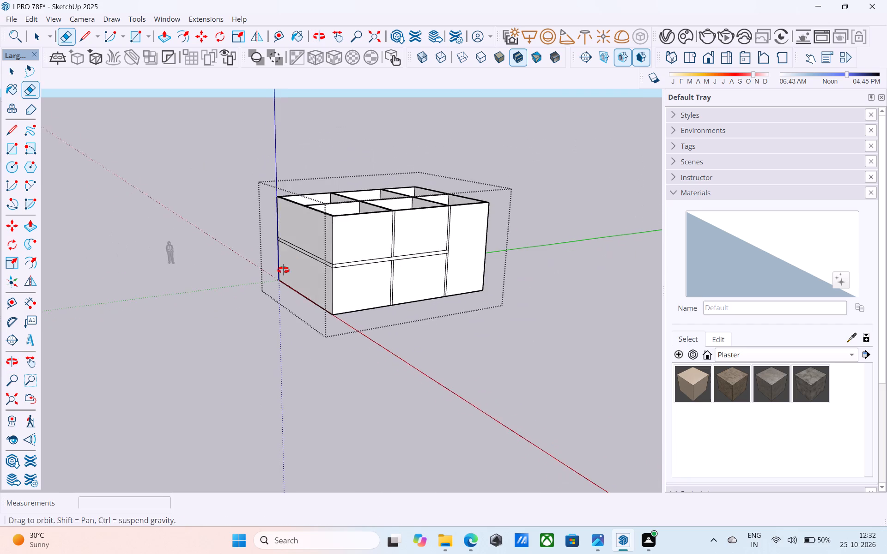
middle_drag(283, 270, 278, 288)
scroll(330, 283, up, 5)
scroll(324, 286, down, 5)
middle_drag(275, 305, 252, 311)
scroll(323, 291, up, 5)
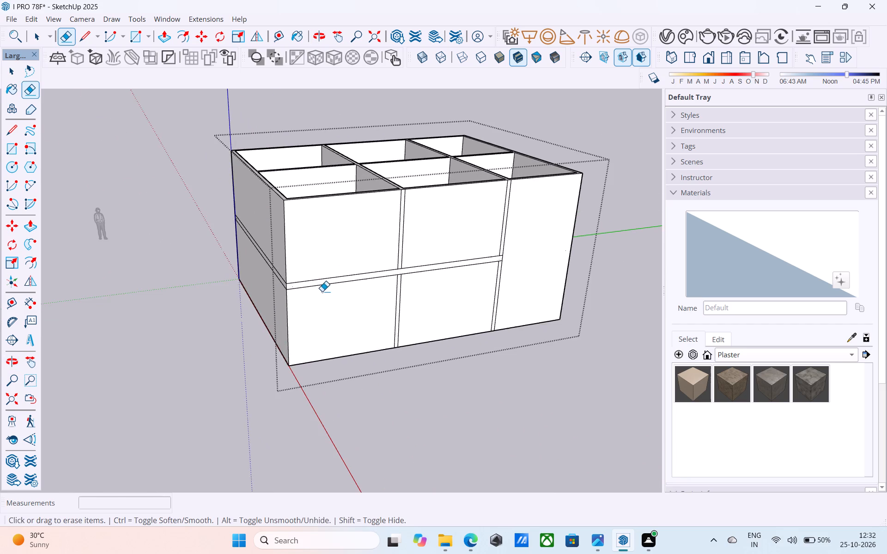
middle_drag(318, 289, 347, 281)
scroll(347, 281, up, 5)
key(space)
click(320, 274)
scroll(320, 274, up, 2)
click(322, 277)
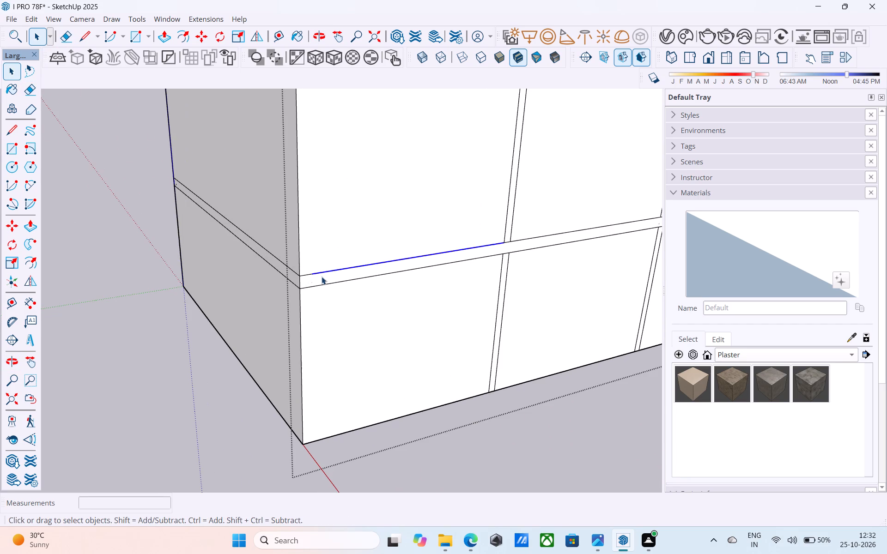
key(p)
click(322, 277)
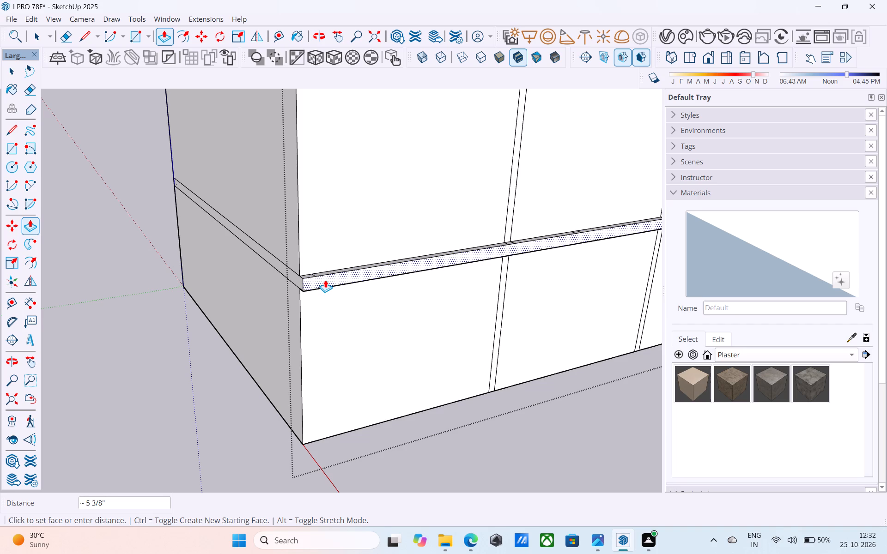
key(1)
key(apostrophe)
key(Return)
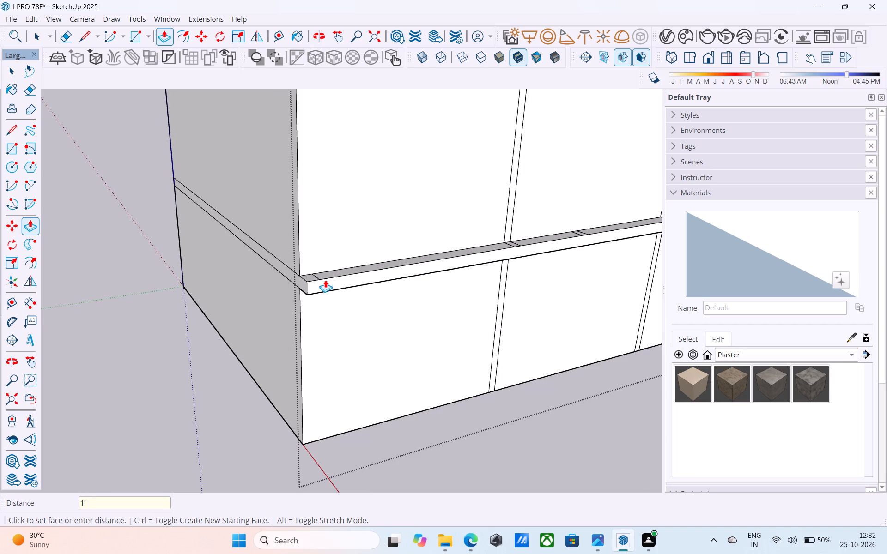
Push/Pull the front face of the long wall's slab band outward by another 1'.
scroll(361, 279, up, 3)
click(358, 277)
text(1')
key(Return)
key(space)
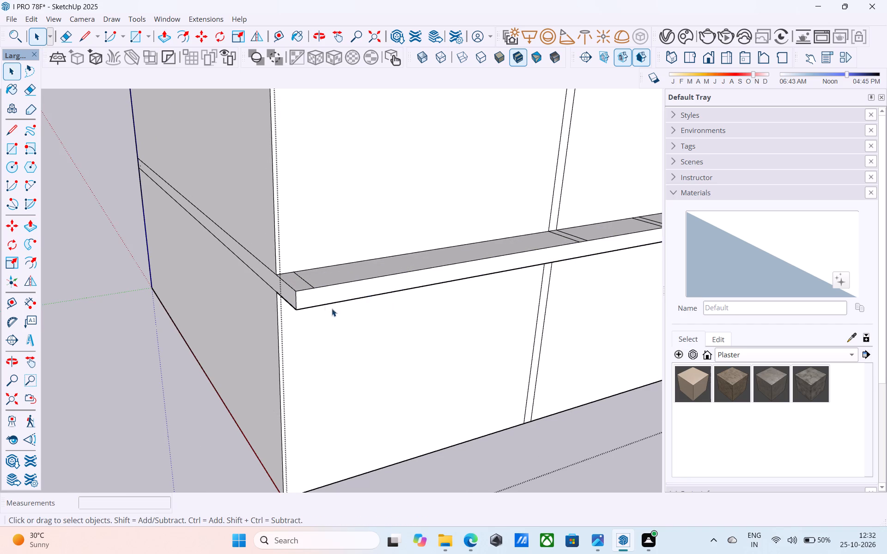
Push/Pull the slab band on the adjoining short wall outward by 2', including the end of the long wall's projection.
click(285, 295)
key(p)
double_click(282, 289)
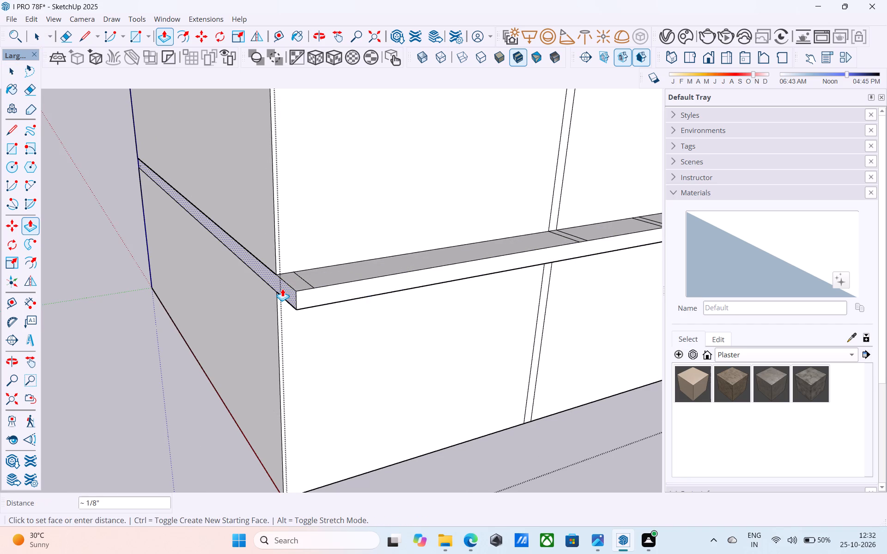
key(ctrl+z)
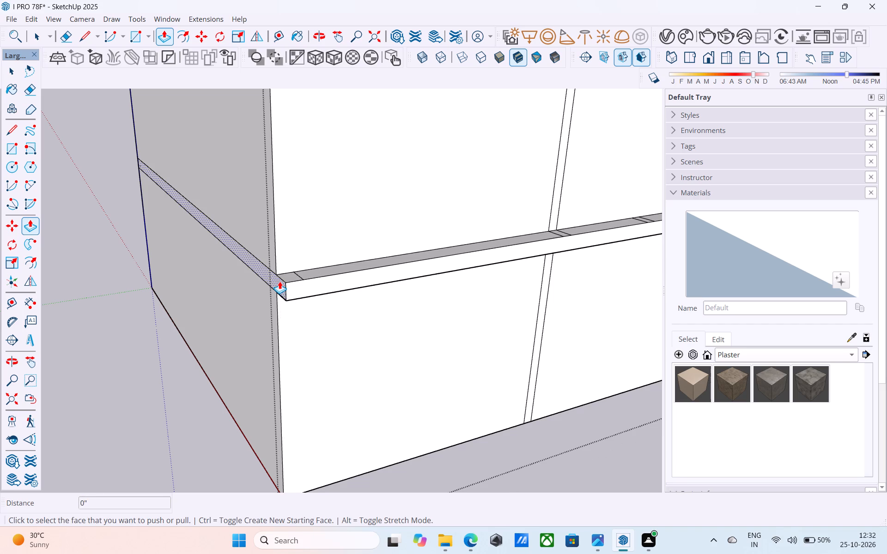
key(ctrl+y)
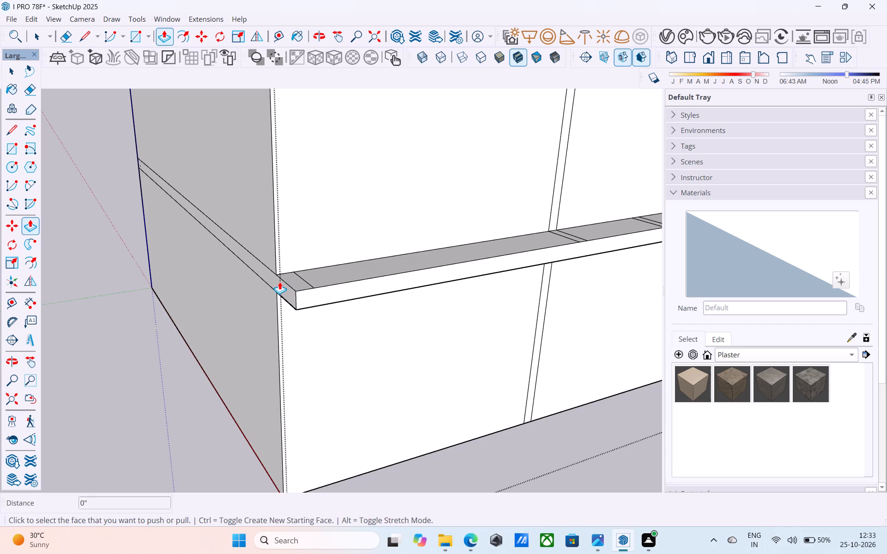
click(279, 282)
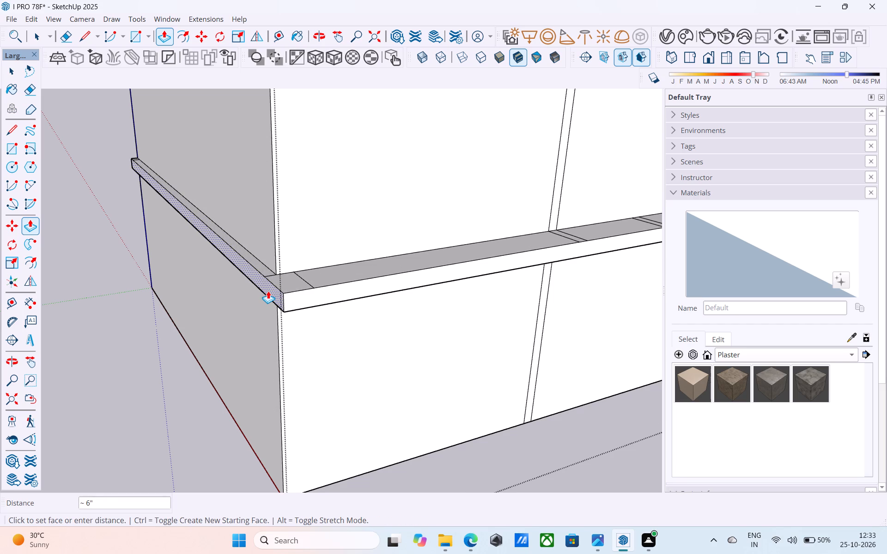
text(2')
key(Return)
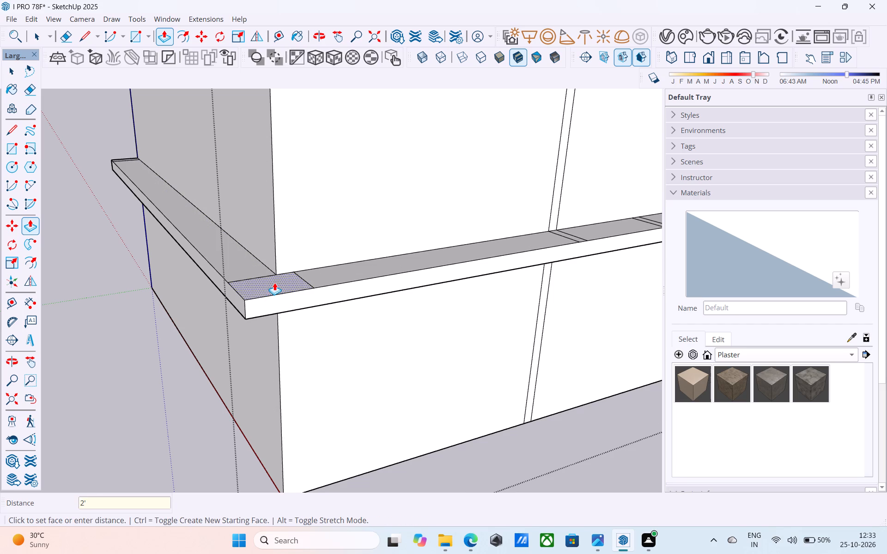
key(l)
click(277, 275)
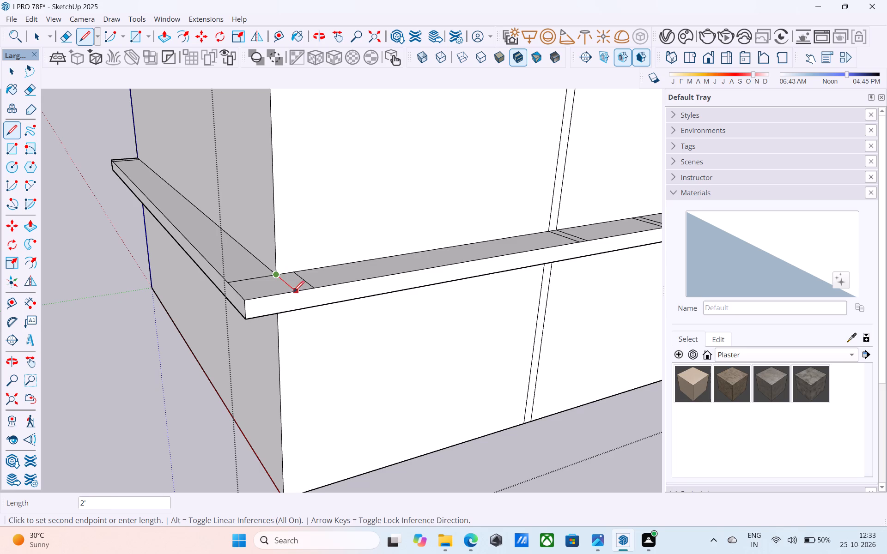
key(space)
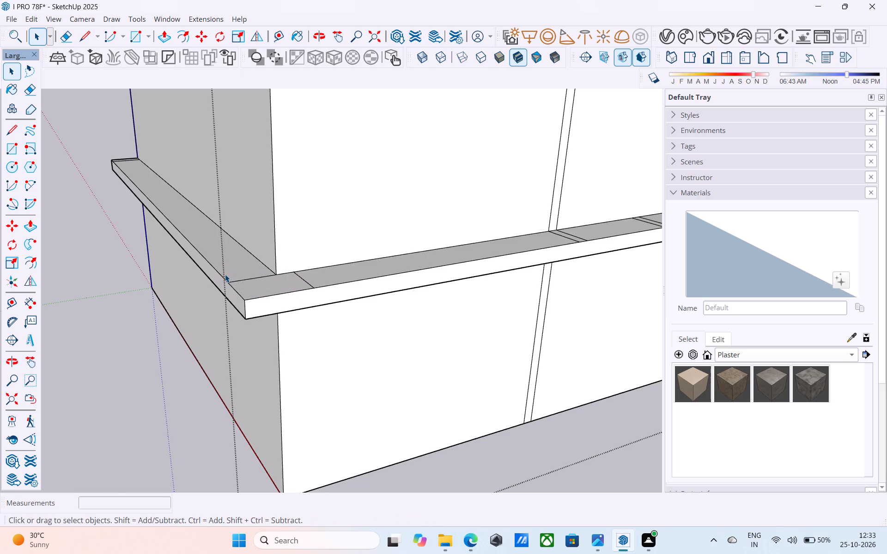
Erase the leftover seam lines on top of the slab projection at the corner between the short and long walls.
key(e)
drag(246, 268, 252, 282)
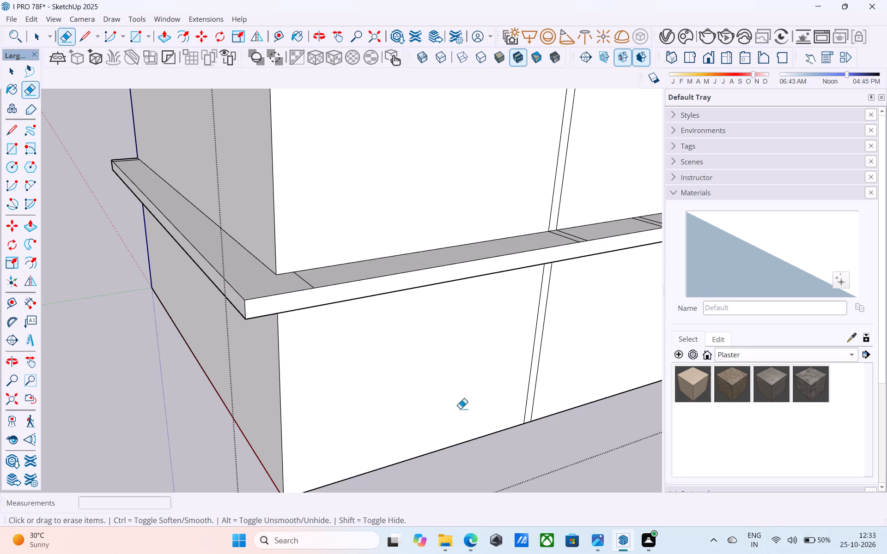
scroll(562, 290, down, 3)
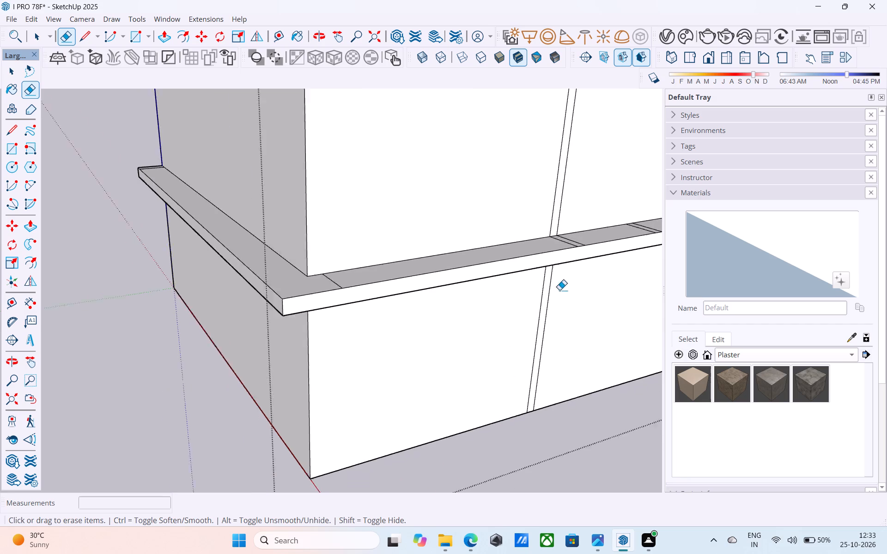
scroll(559, 290, down, 2)
middle_drag(531, 310, 560, 403)
scroll(452, 287, down, 6)
scroll(467, 390, up, 10)
drag(437, 342, 437, 341)
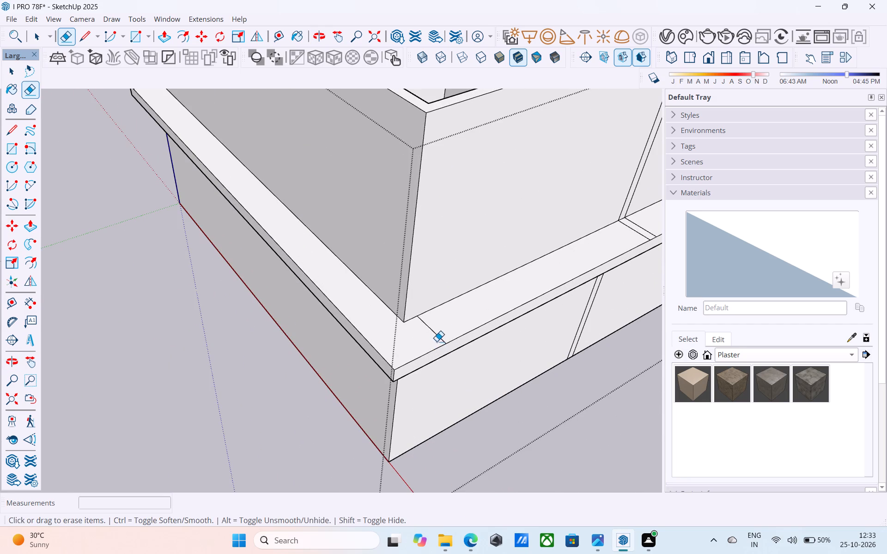
drag(437, 341, 442, 337)
drag(336, 271, 346, 302)
Erase the seam lines crossing the top of the long wall's slab projection, from the first partition to its far end.
scroll(234, 301, down, 7)
scroll(456, 290, up, 9)
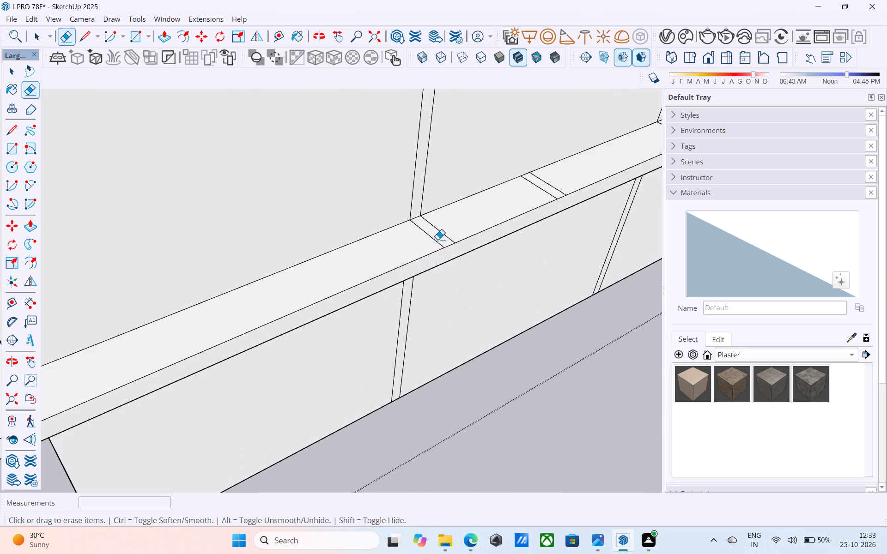
click(438, 239)
drag(446, 231, 432, 239)
drag(529, 185, 534, 181)
click(541, 177)
scroll(400, 225, down, 8)
scroll(563, 150, up, 8)
click(544, 193)
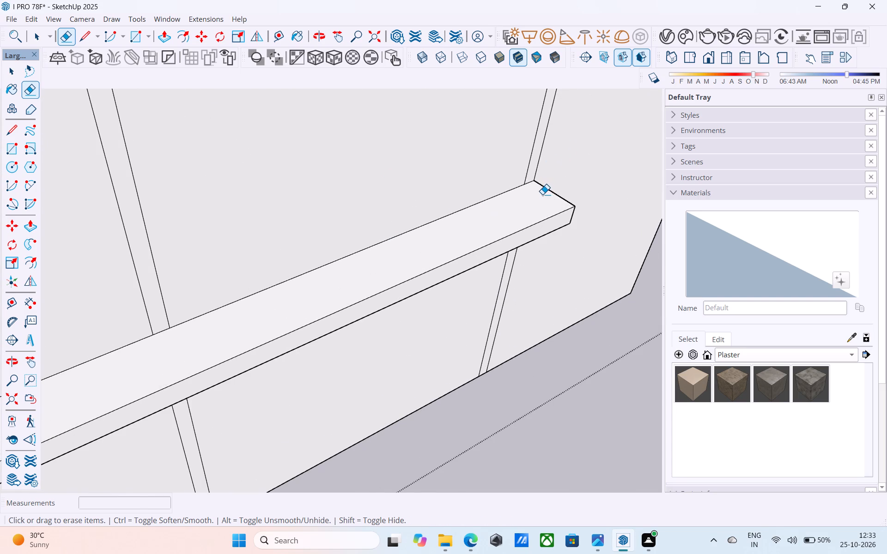
Erase the seam line across the top of the short wall's slab projection at its far end.
scroll(542, 194, down, 14)
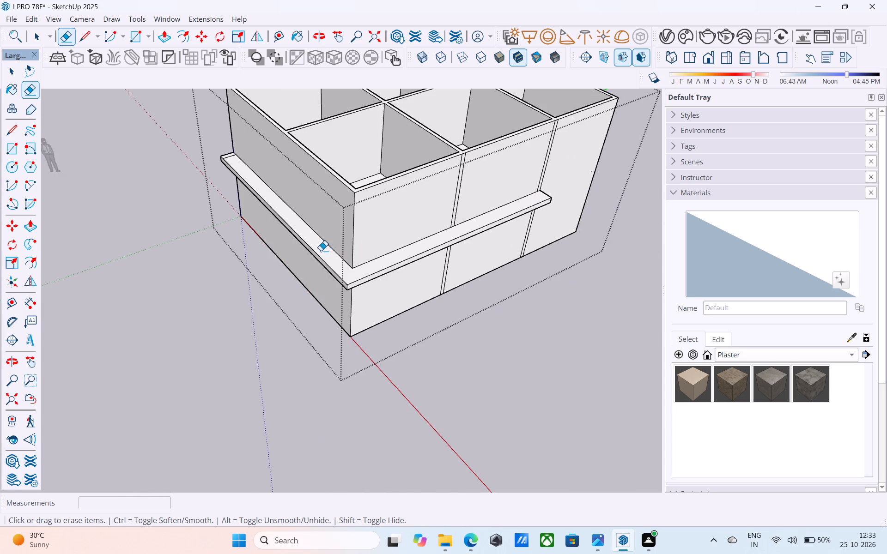
scroll(225, 164, up, 12)
click(232, 153)
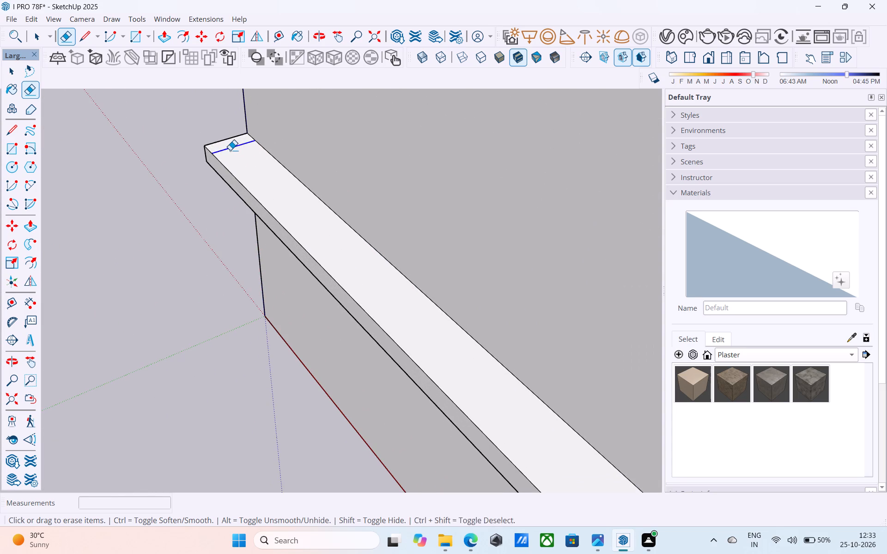
scroll(220, 194, down, 1)
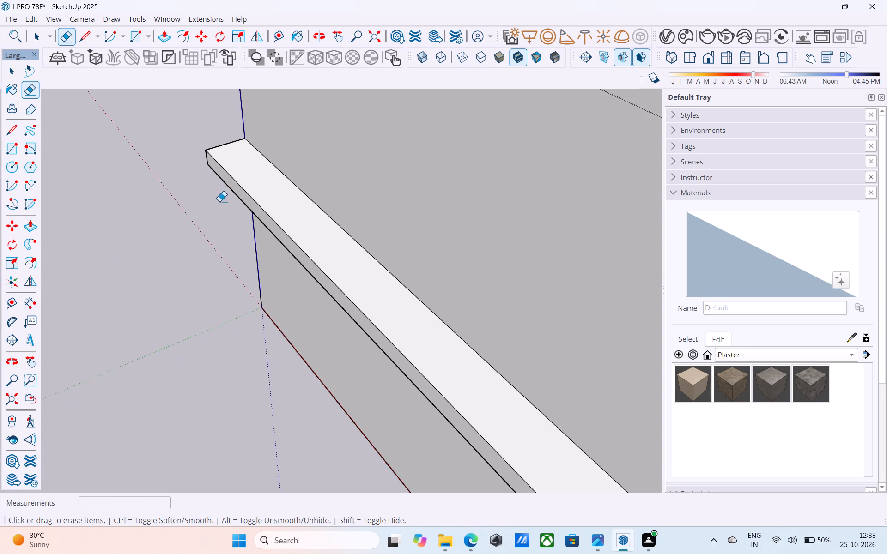
Examine the projecting slab along the short and long walls from above and at eye level.
scroll(219, 201, down, 6)
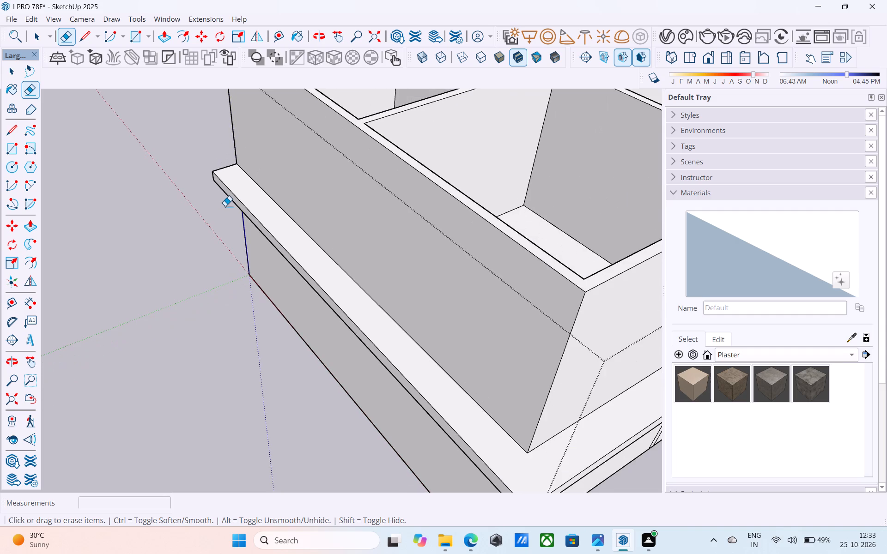
scroll(225, 205, down, 11)
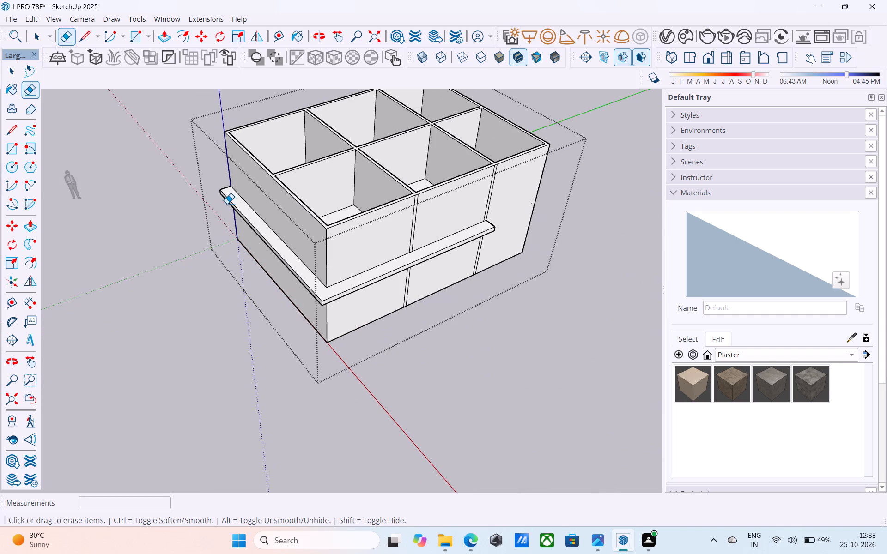
scroll(227, 204, down, 6)
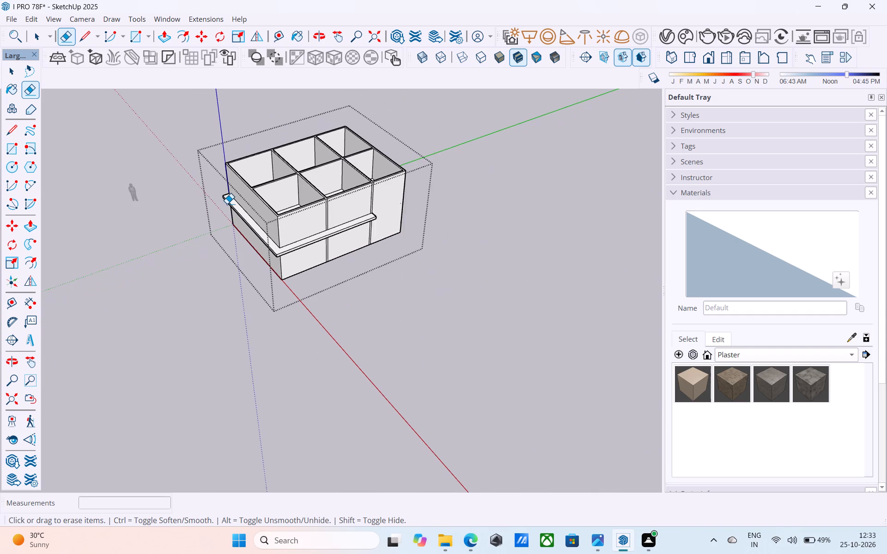
scroll(227, 204, down, 2)
middle_drag(272, 242, 323, 178)
scroll(309, 186, up, 3)
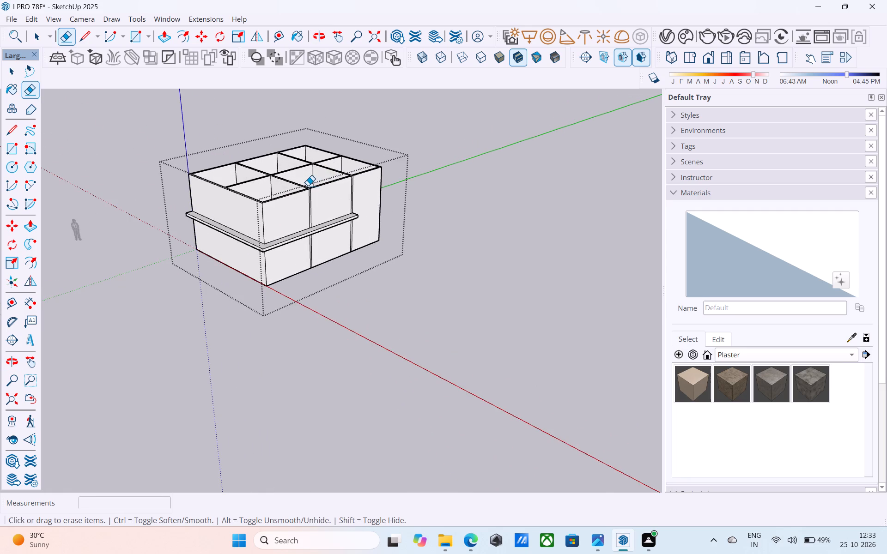
scroll(431, 182, up, 1)
scroll(432, 182, down, 3)
middle_drag(432, 182, 418, 157)
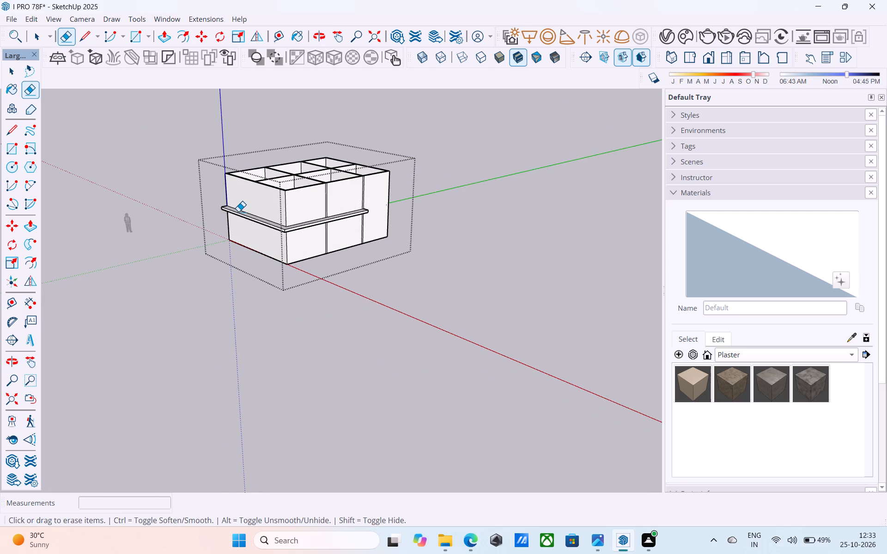
scroll(230, 205, up, 5)
middle_drag(325, 204, 235, 163)
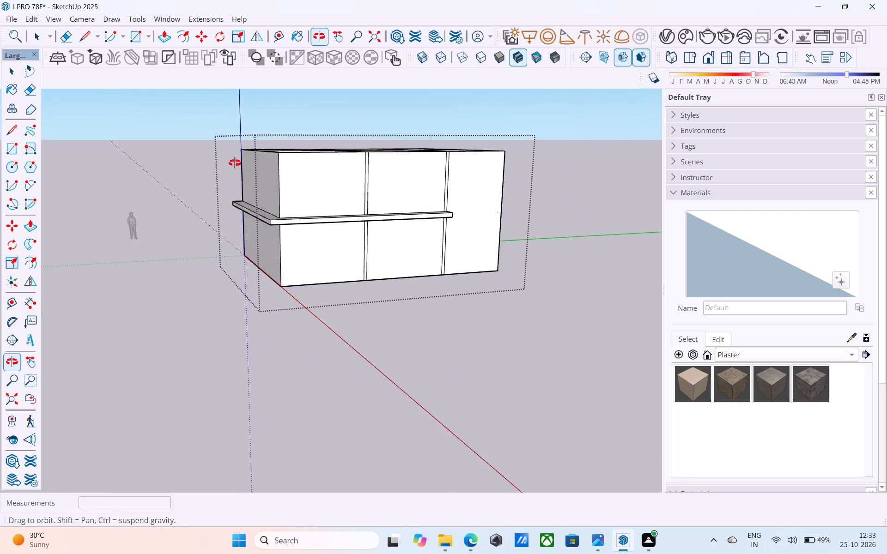
middle_drag(235, 163, 375, 163)
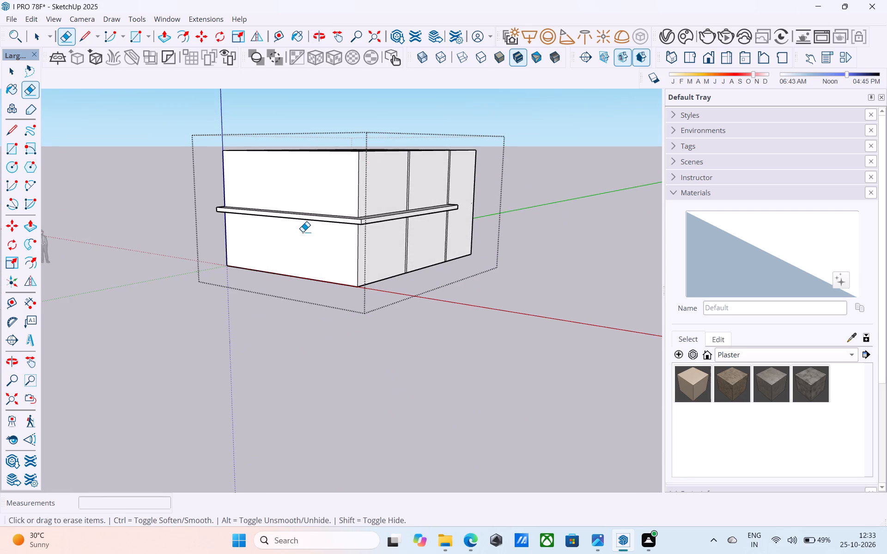
scroll(298, 233, up, 4)
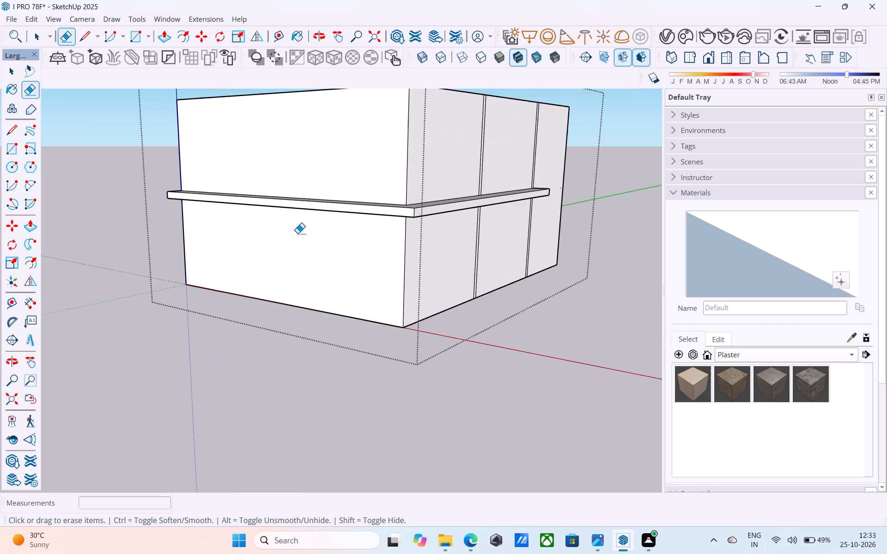
scroll(298, 233, up, 1)
scroll(298, 233, down, 5)
middle_drag(293, 243, 267, 357)
scroll(273, 364, down, 4)
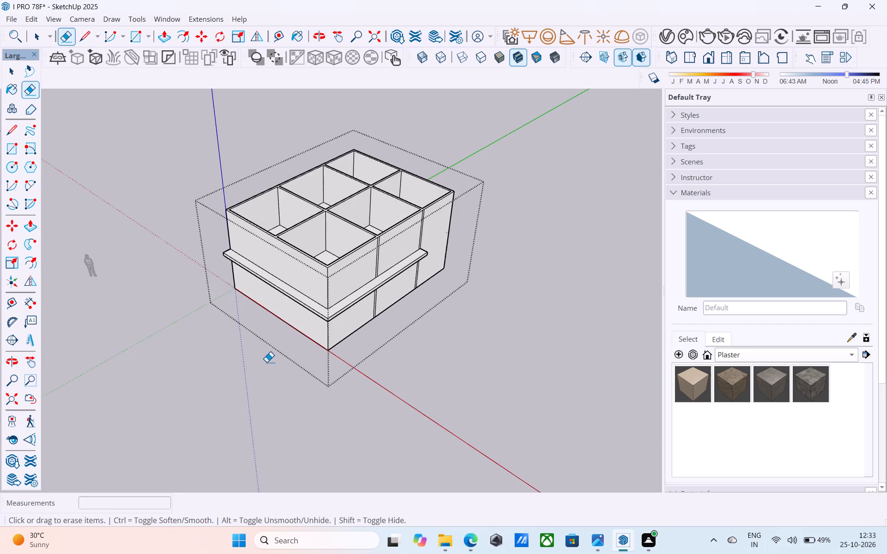
middle_drag(256, 356, 211, 344)
scroll(324, 164, up, 6)
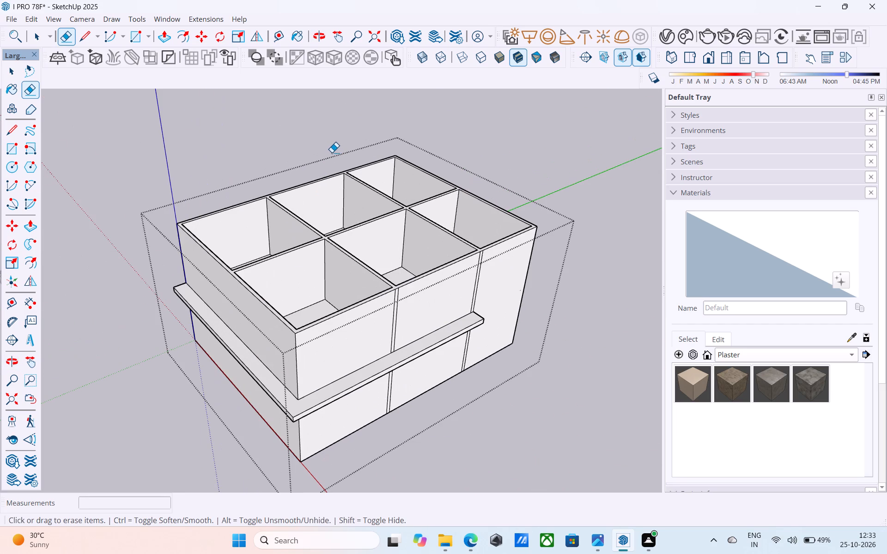
scroll(404, 193, down, 2)
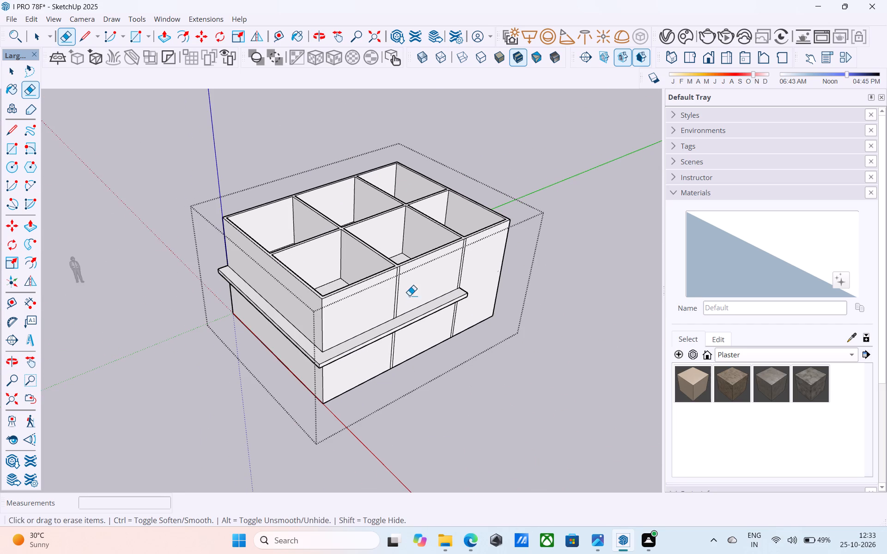
Draw a 13' 9" by 14' 6" rectangle over the opening of the corner room at the origin, at wall-top level.
scroll(412, 311, down, 1)
middle_drag(412, 311, 206, 287)
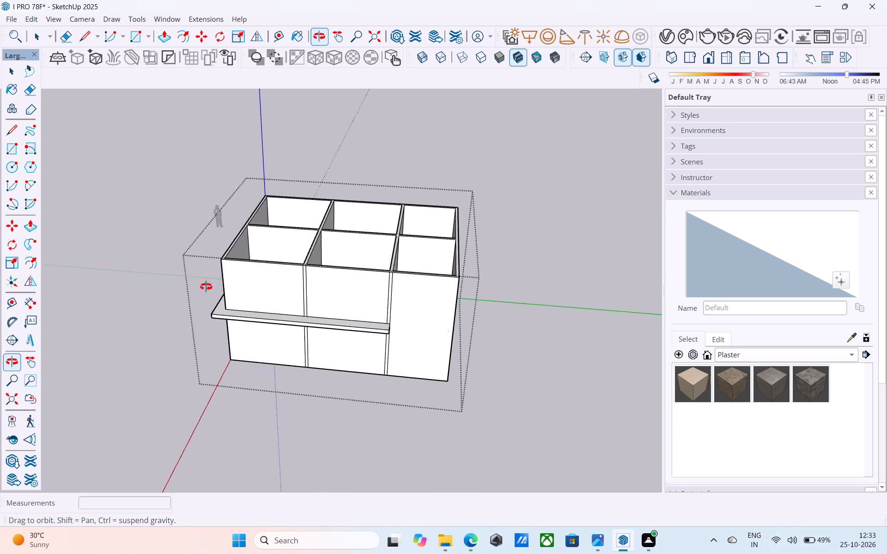
middle_drag(206, 287, 205, 286)
scroll(276, 181, up, 6)
middle_drag(259, 185, 282, 282)
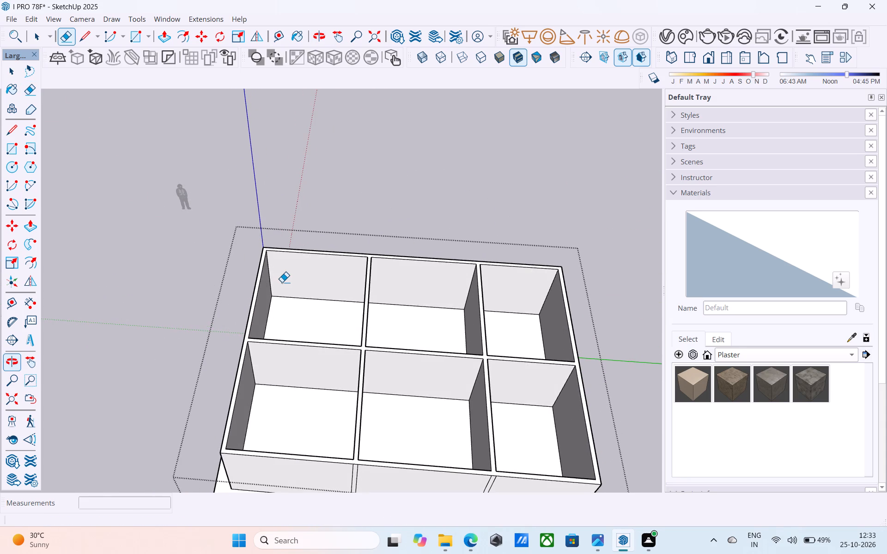
middle_drag(282, 282, 285, 268)
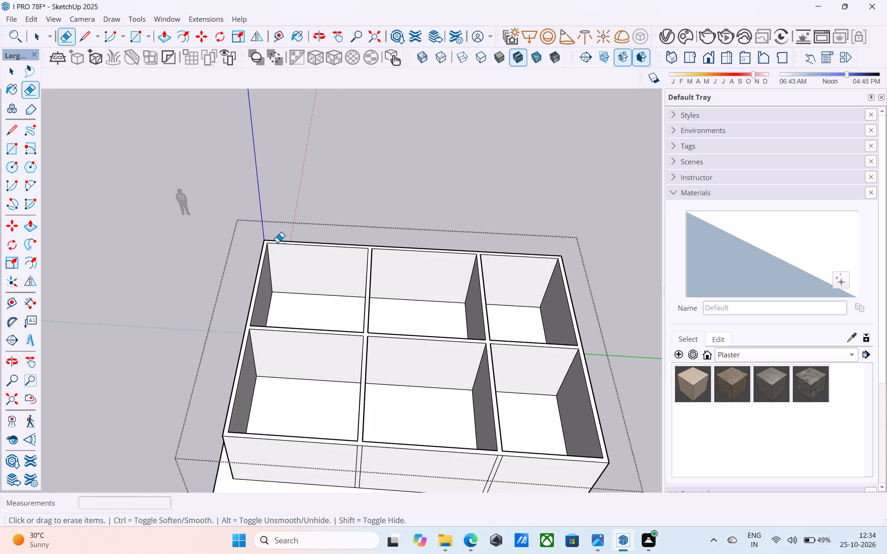
key(r)
scroll(274, 243, up, 5)
click(267, 244)
scroll(266, 247, down, 5)
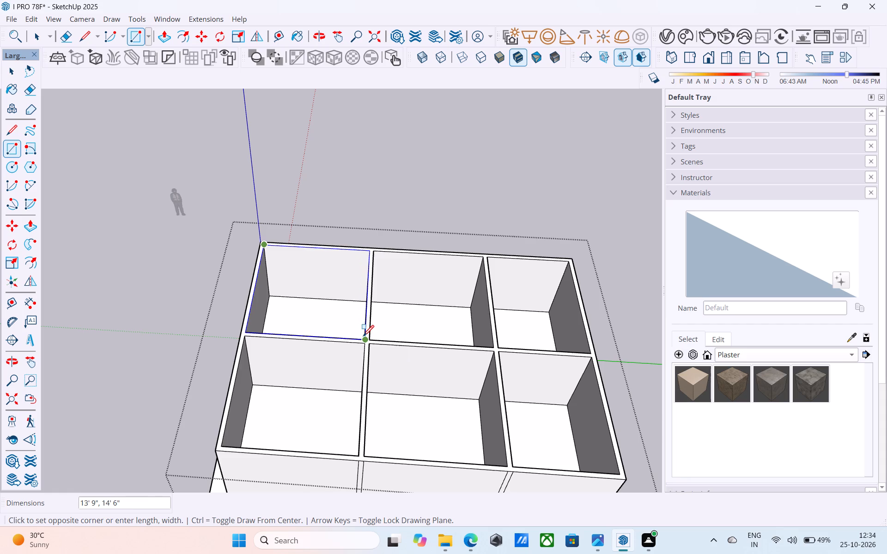
click(363, 337)
scroll(321, 291, up, 2)
Reverse the new face covering the corner room.
key(space)
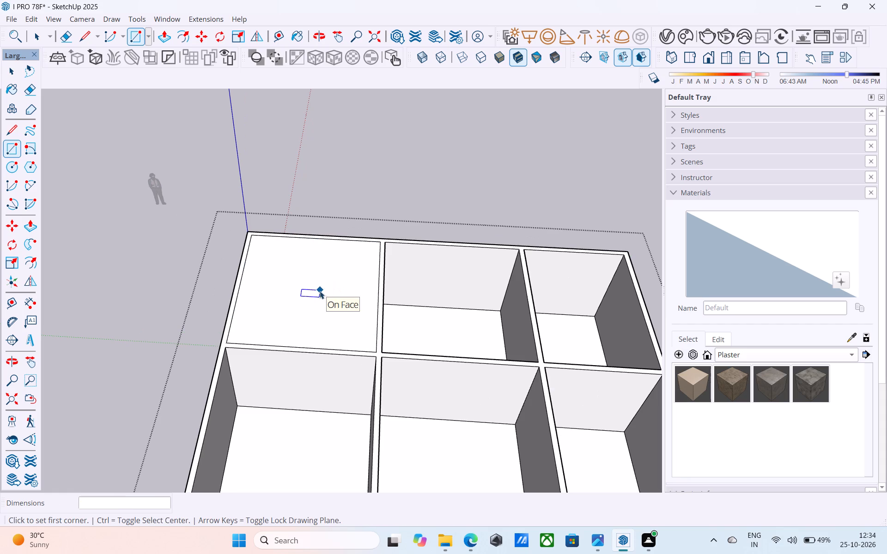
click(320, 290)
right_click(319, 290)
click(371, 163)
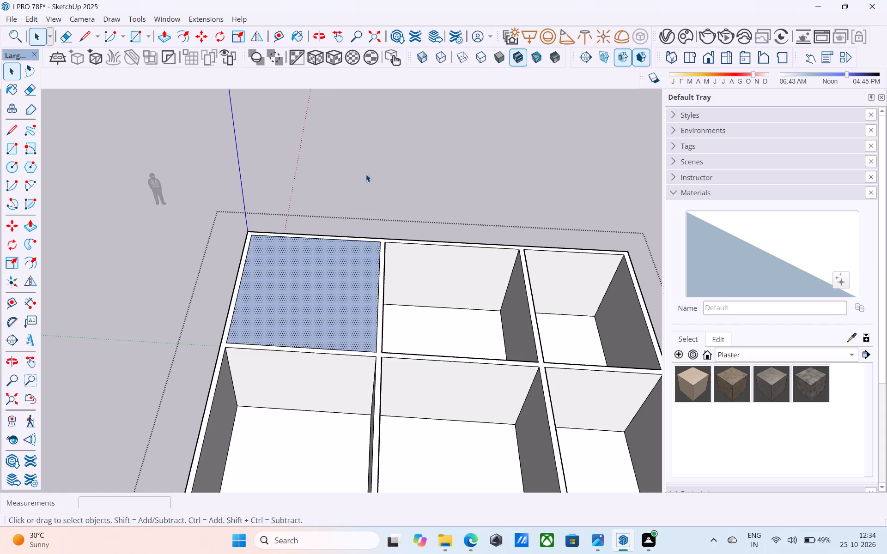
Draw a 6" vertical line up from the covering face's corner nearest the origin.
middle_drag(275, 308, 299, 301)
key(l)
scroll(266, 243, up, 9)
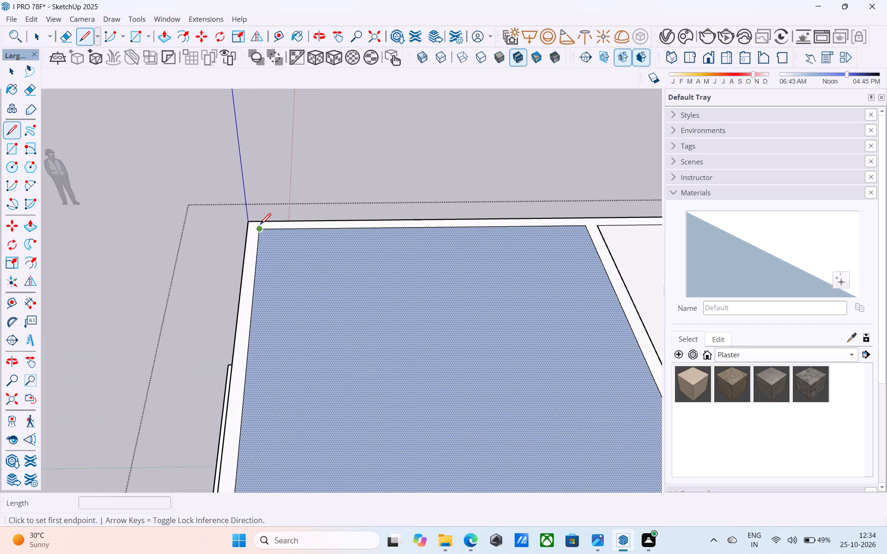
click(260, 224)
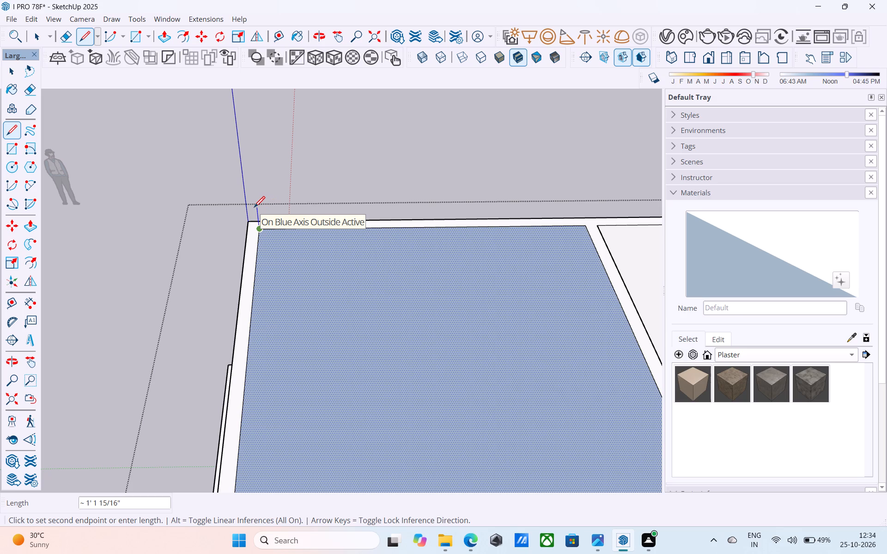
text(6")
key(Return)
key(space)
Draw a matching 6" vertical line at the covering face's diagonally opposite corner, beside the partition junction.
text(L)
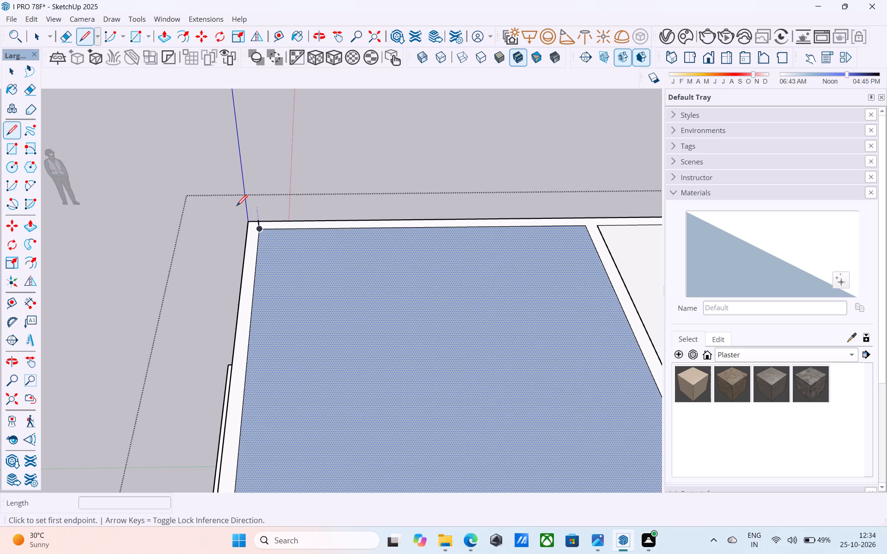
scroll(236, 207, down, 5)
scroll(557, 438, up, 6)
middle_drag(512, 434, 361, 367)
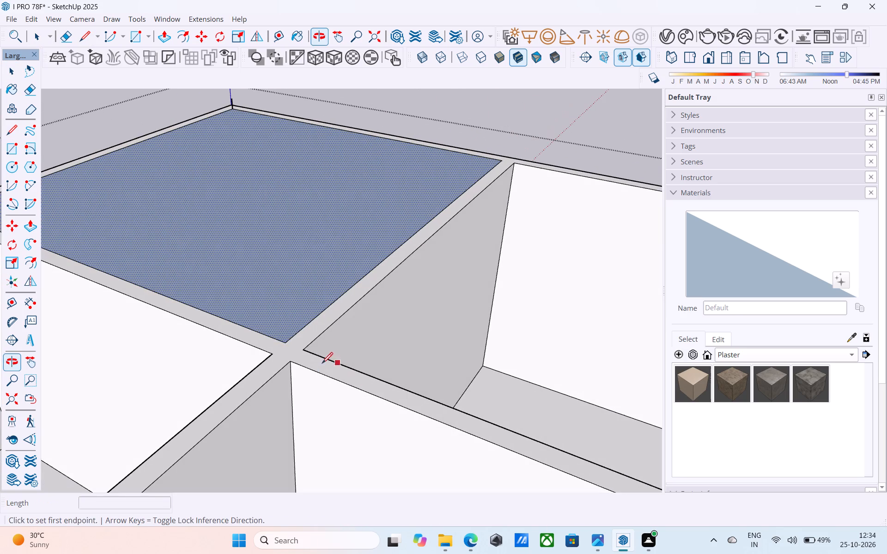
click(280, 339)
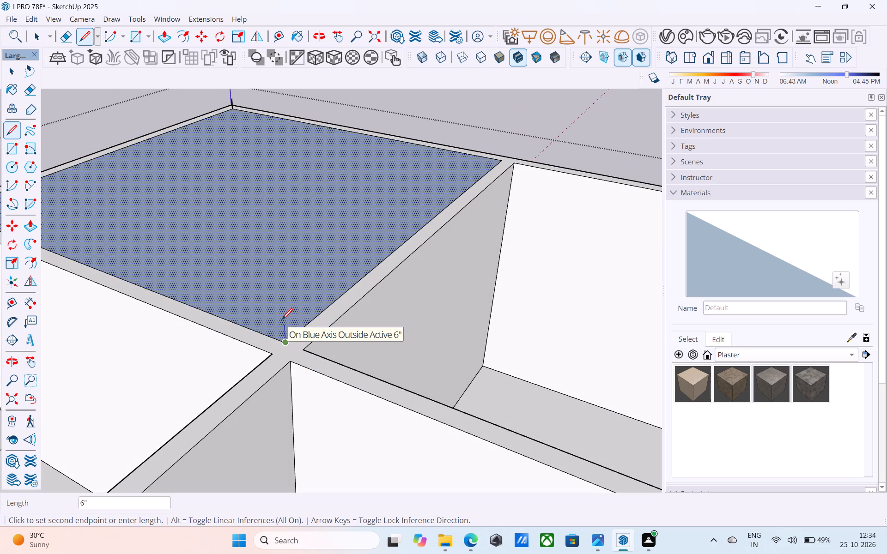
click(282, 320)
Draw a 14' 6" by 13' 9" rectangle between the tops of the two vertical lines to form the slab's top face.
key(r)
scroll(281, 319, down, 4)
scroll(242, 142, up, 10)
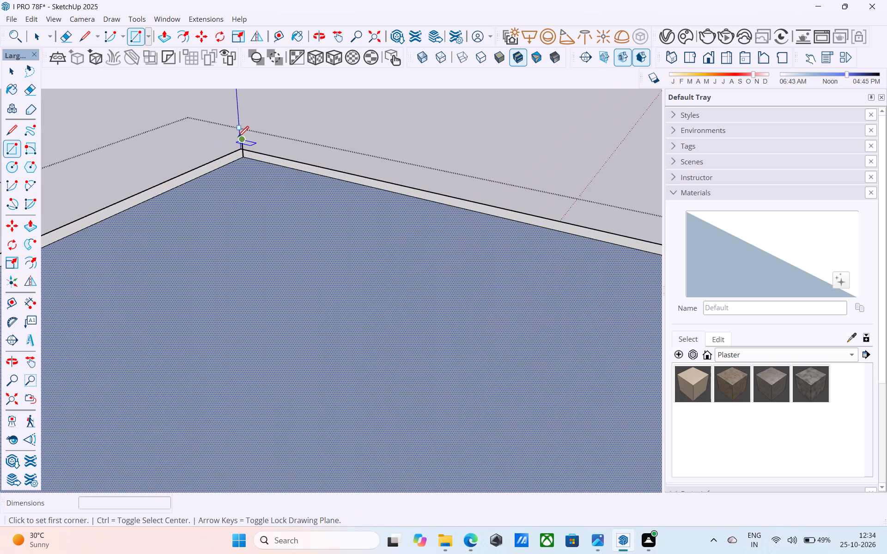
click(243, 140)
scroll(244, 137, down, 6)
scroll(251, 132, up, 1)
scroll(251, 132, down, 4)
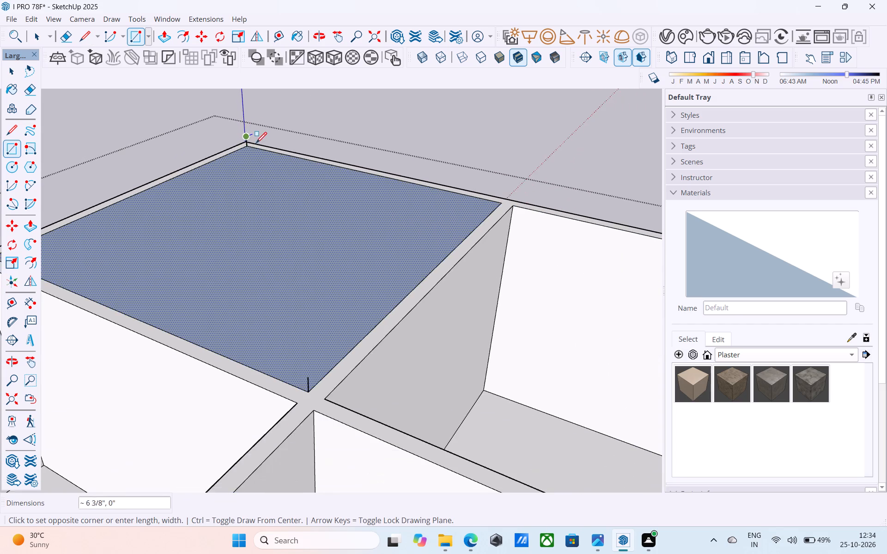
scroll(256, 144, down, 5)
scroll(295, 317, up, 4)
click(295, 317)
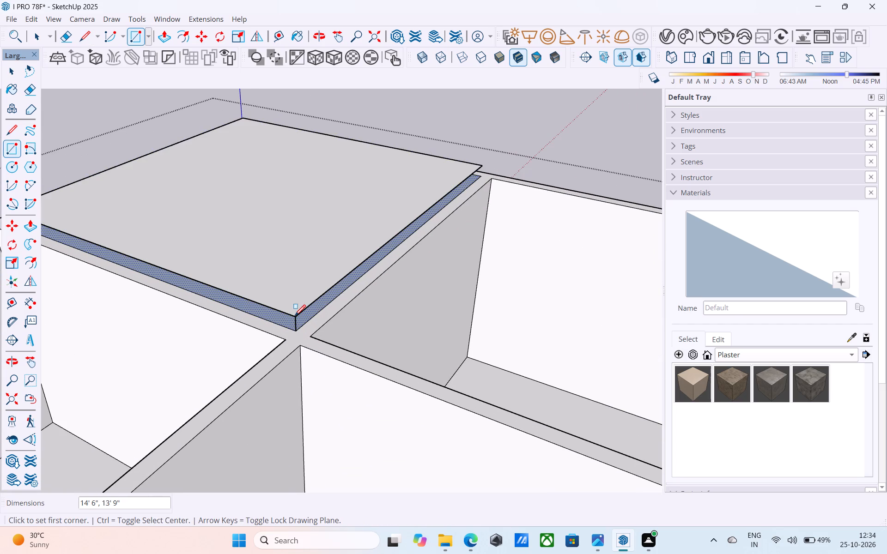
Draw the vertical edge joining the slab's bottom and top at the corner where the short wall meets the partition.
scroll(295, 317, down, 7)
middle_drag(222, 298, 441, 295)
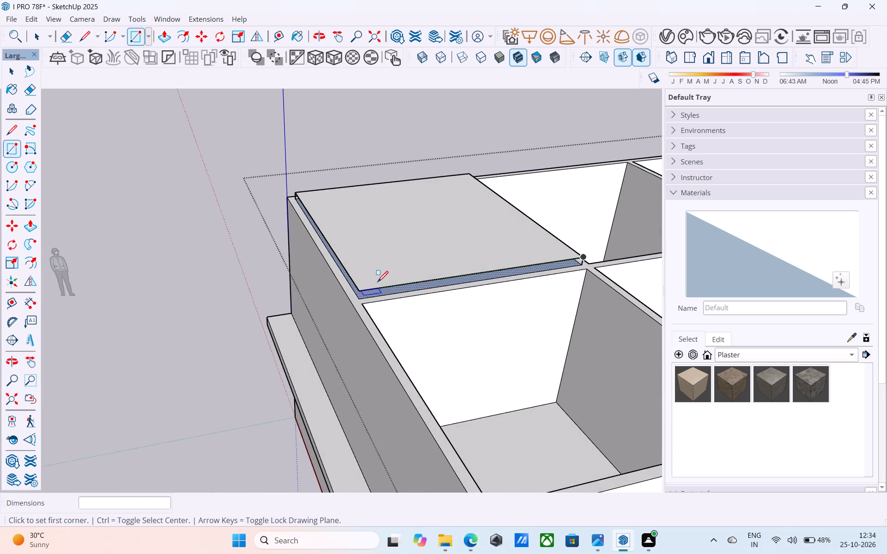
middle_drag(377, 283, 341, 283)
key(l)
scroll(327, 292, up, 3)
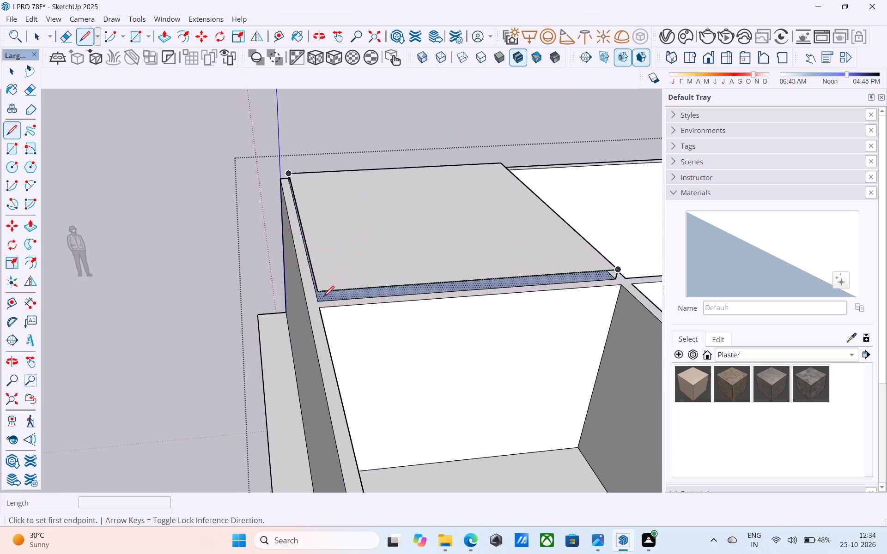
scroll(323, 298, up, 9)
click(310, 308)
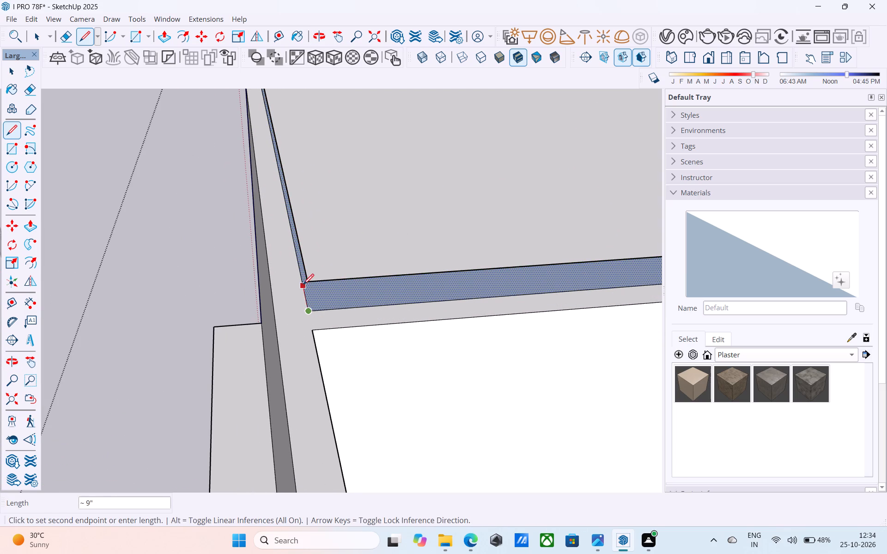
click(307, 283)
Draw the 6" vertical edge at the slab's last open corner, where the plain long wall meets the partition.
scroll(292, 281, down, 11)
middle_drag(273, 282, 237, 284)
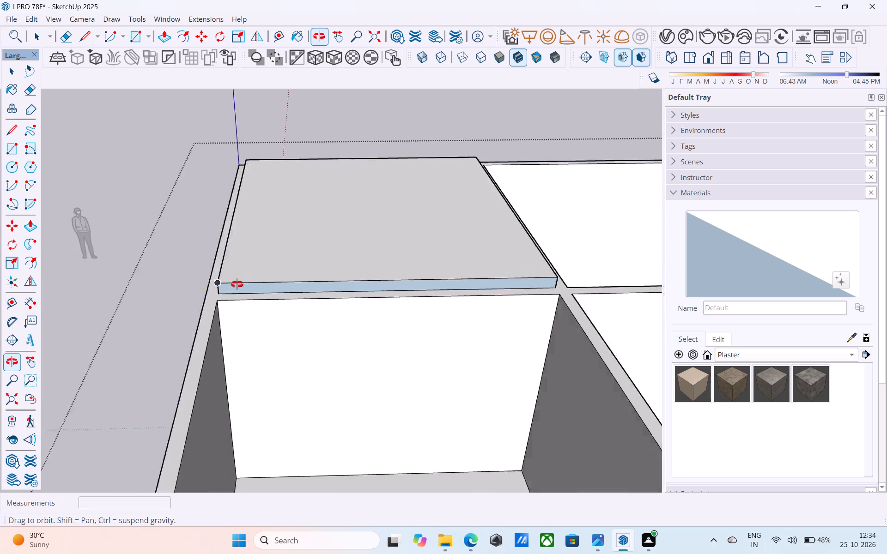
middle_drag(237, 284, 225, 284)
middle_drag(370, 249, 227, 260)
scroll(417, 196, up, 11)
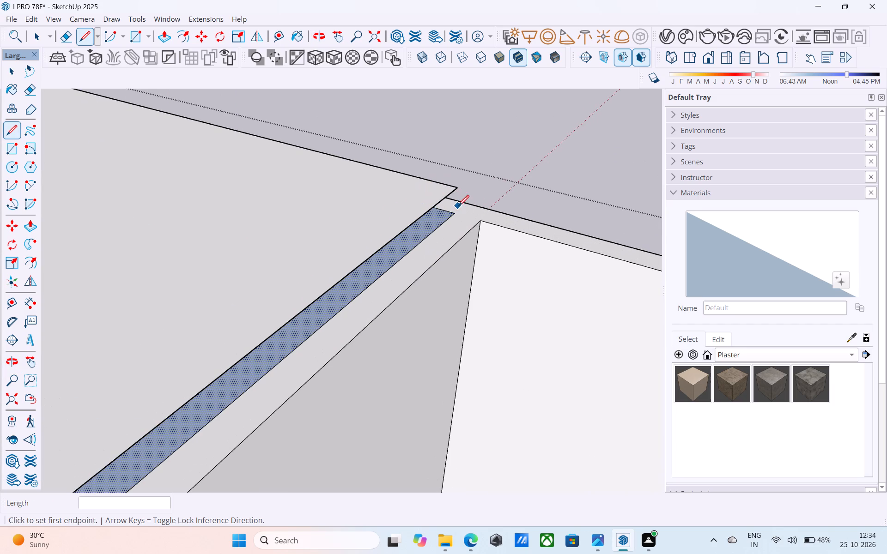
click(454, 213)
click(460, 191)
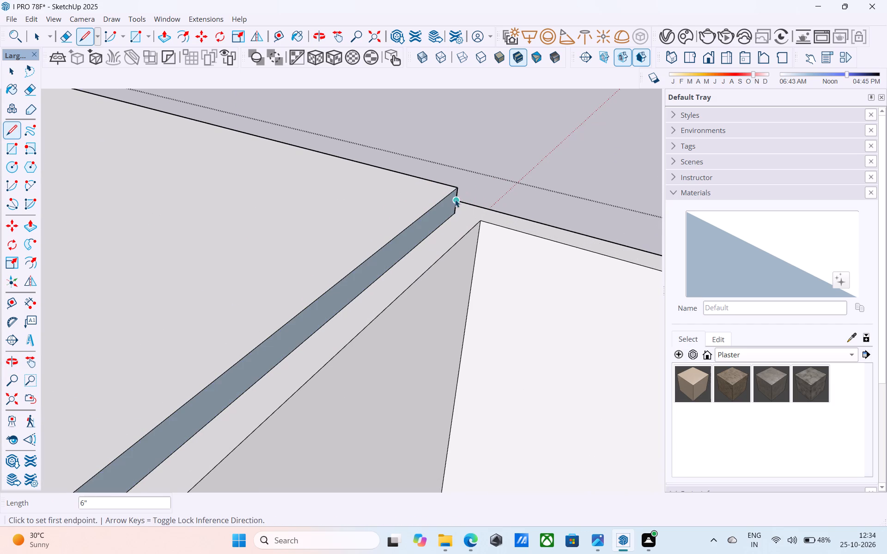
Reverse the two slab side faces that face the adjoining rooms.
key(space)
click(452, 200)
right_click(452, 200)
click(488, 352)
scroll(489, 343, down, 4)
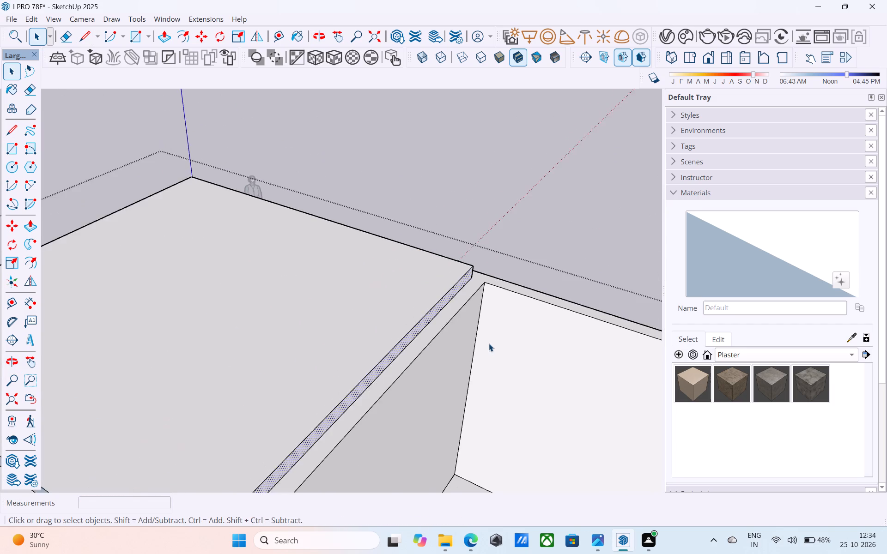
scroll(489, 343, down, 15)
middle_drag(393, 341, 596, 313)
scroll(529, 239, up, 11)
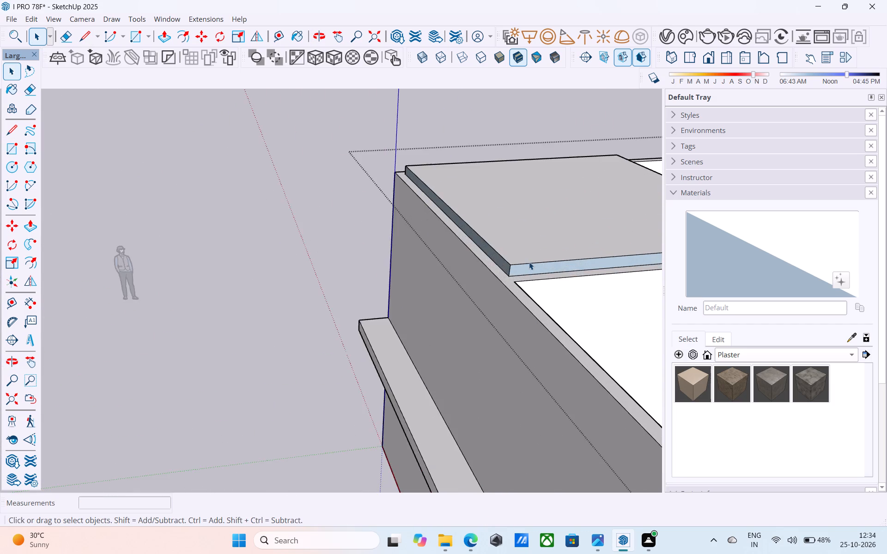
scroll(529, 262, up, 7)
click(514, 271)
right_click(514, 271)
click(576, 423)
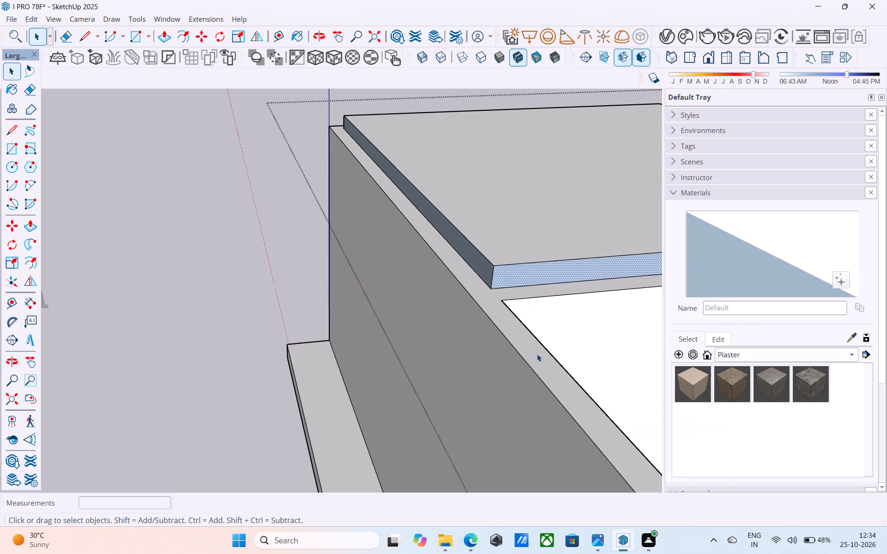
Reverse the two remaining slab side faces, along the short wall and the long wall without a projection.
click(491, 273)
right_click(491, 273)
click(552, 428)
scroll(453, 372, down, 3)
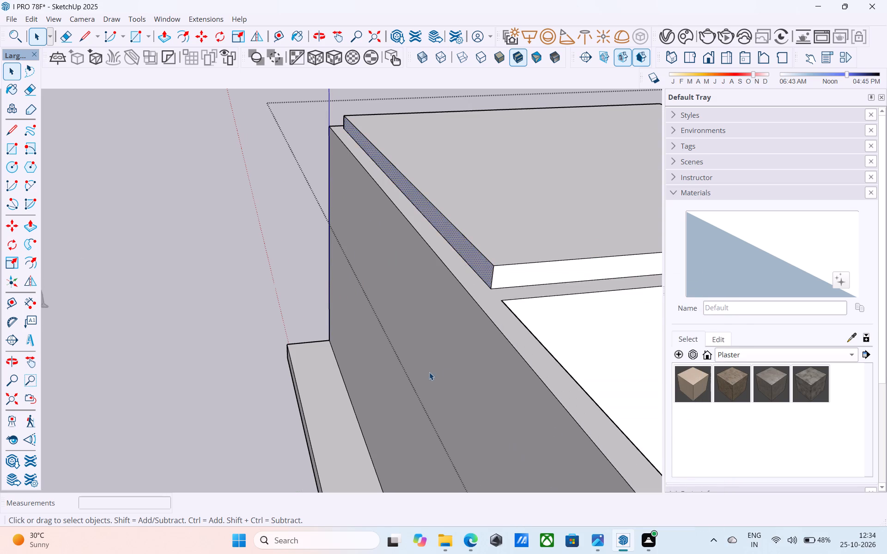
scroll(429, 372, down, 3)
middle_drag(383, 369, 645, 327)
scroll(328, 307, down, 9)
middle_drag(302, 332, 576, 370)
scroll(296, 195, up, 7)
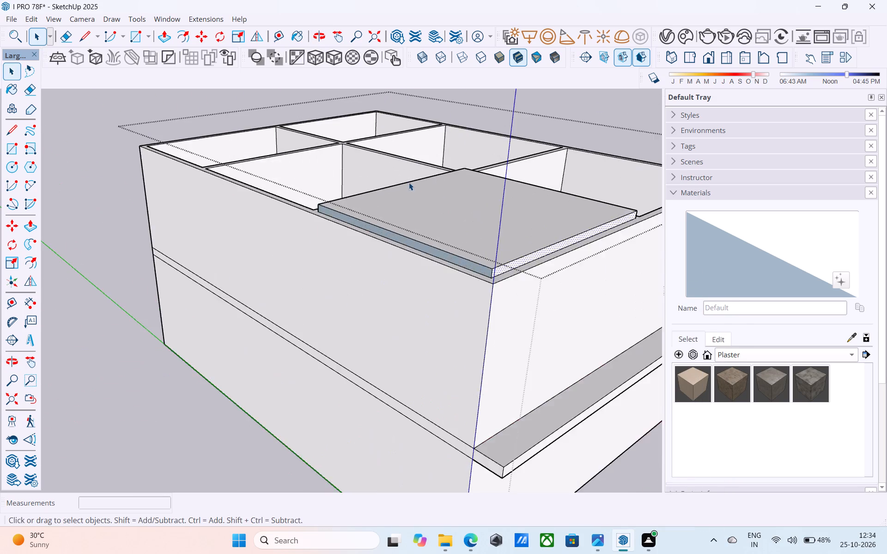
scroll(409, 182, up, 12)
click(363, 271)
right_click(363, 271)
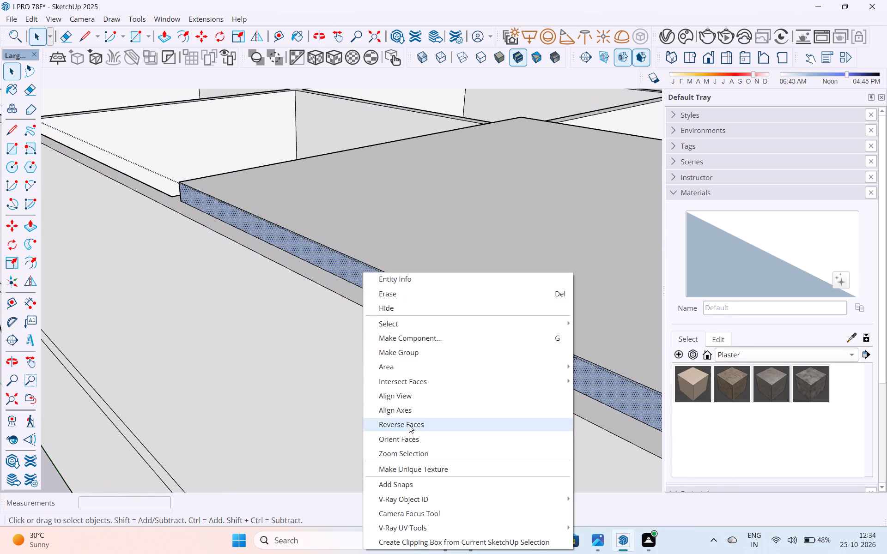
click(409, 425)
Push/Pull the slab's side face along the short wall out to the wall's outer edge.
scroll(331, 349, down, 13)
middle_drag(358, 268, 260, 241)
scroll(253, 264, up, 7)
scroll(222, 193, down, 6)
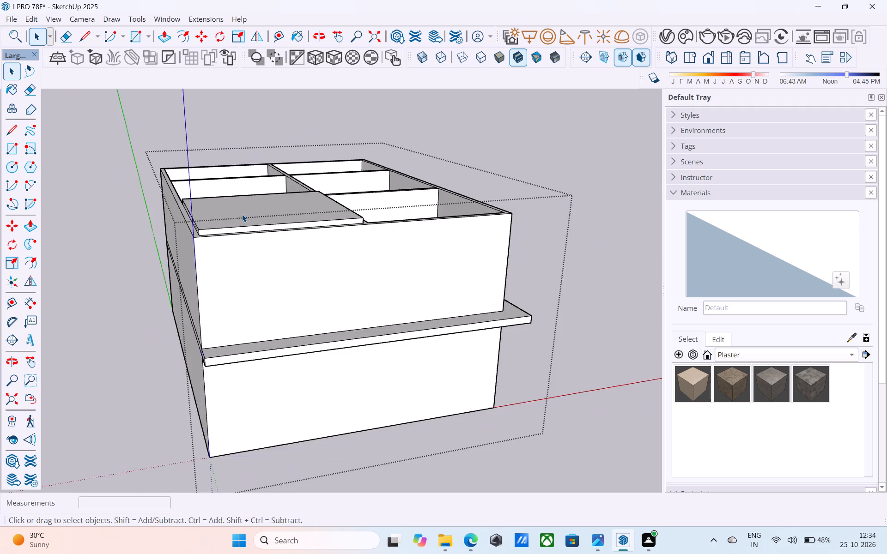
middle_drag(256, 208, 349, 202)
scroll(417, 183, down, 5)
middle_drag(382, 203, 223, 224)
middle_drag(472, 201, 331, 201)
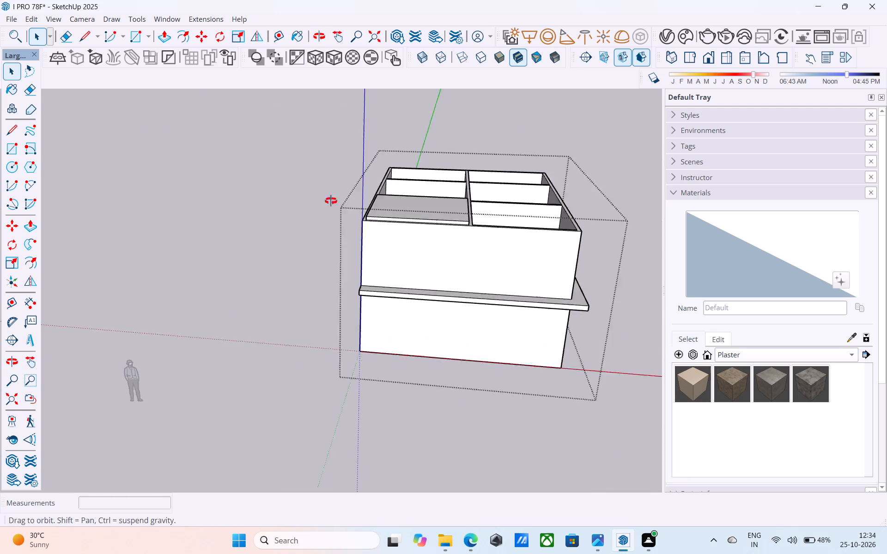
middle_drag(331, 201, 276, 207)
middle_drag(423, 210, 225, 211)
middle_drag(435, 220, 524, 215)
scroll(514, 235, up, 3)
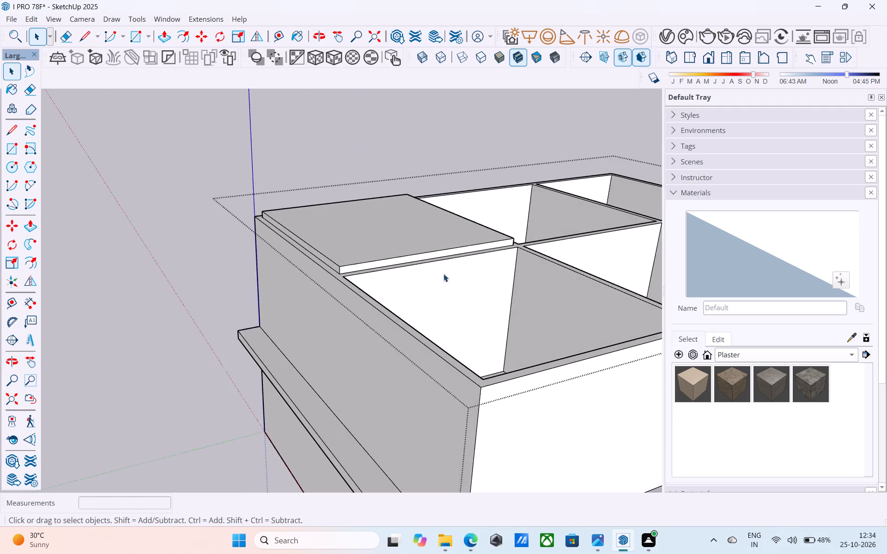
scroll(443, 274, up, 12)
click(326, 224)
key(p)
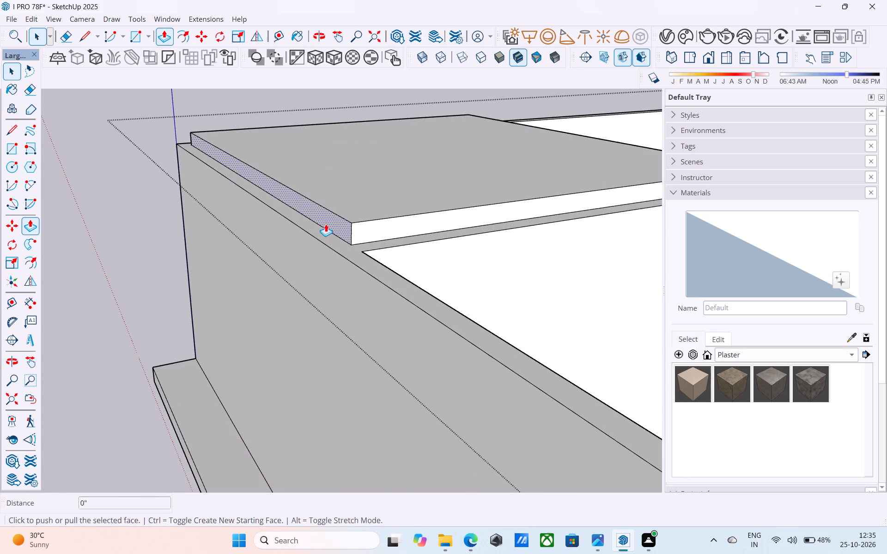
click(326, 224)
click(316, 246)
Push/Pull the slab's side face along the long wall without a projection out to that wall's outer edge.
scroll(316, 247, down, 5)
middle_drag(311, 250, 531, 265)
middle_drag(389, 284, 550, 274)
middle_drag(333, 271, 474, 255)
scroll(548, 222, down, 9)
scroll(352, 275, up, 9)
middle_drag(427, 237, 307, 269)
key(space)
scroll(256, 245, down, 5)
middle_drag(390, 205, 368, 227)
scroll(368, 229, up, 9)
click(363, 243)
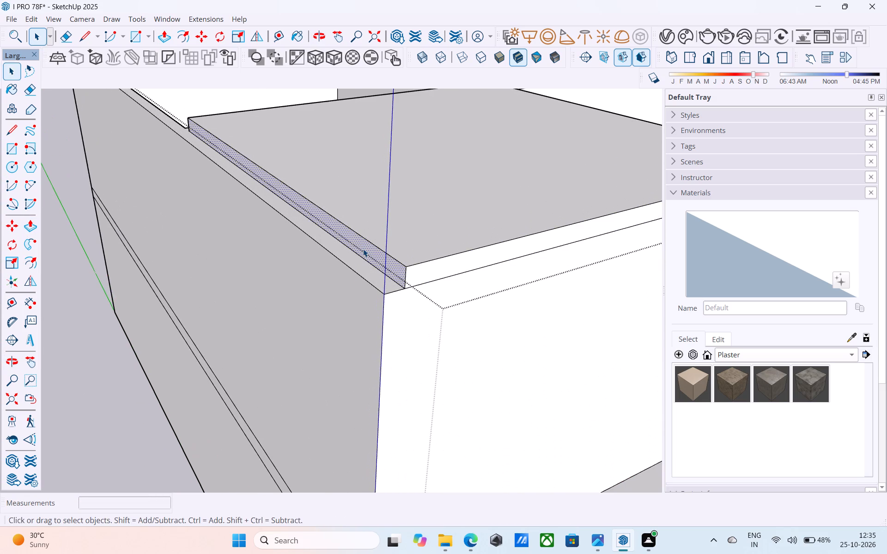
key(p)
click(363, 249)
drag(335, 293, 334, 297)
Push/Pull the slab's side face 15' across the adjoining room along the short wall, up to the opposite long wall's outer face.
scroll(320, 307, down, 11)
middle_drag(417, 283, 153, 285)
middle_drag(322, 263, 237, 266)
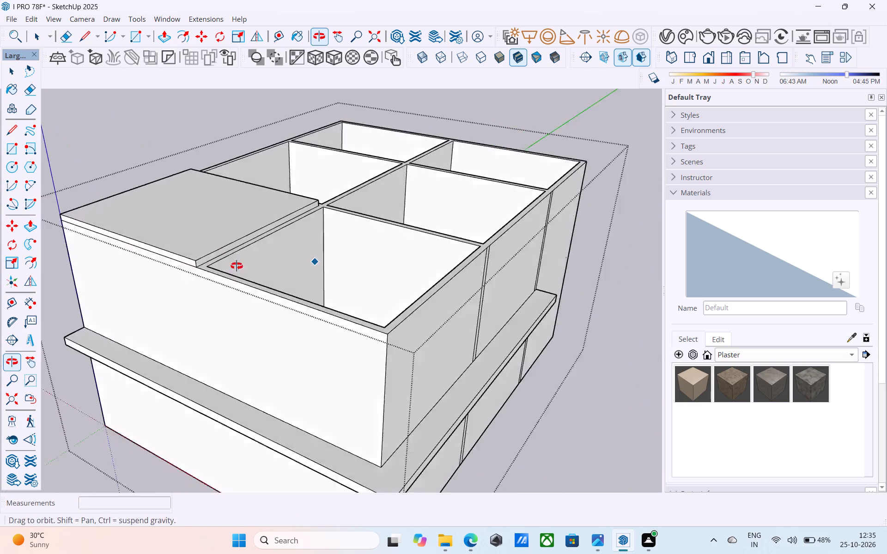
middle_drag(237, 266, 161, 271)
scroll(161, 260, up, 1)
middle_drag(162, 257, 199, 246)
key(space)
scroll(158, 187, up, 5)
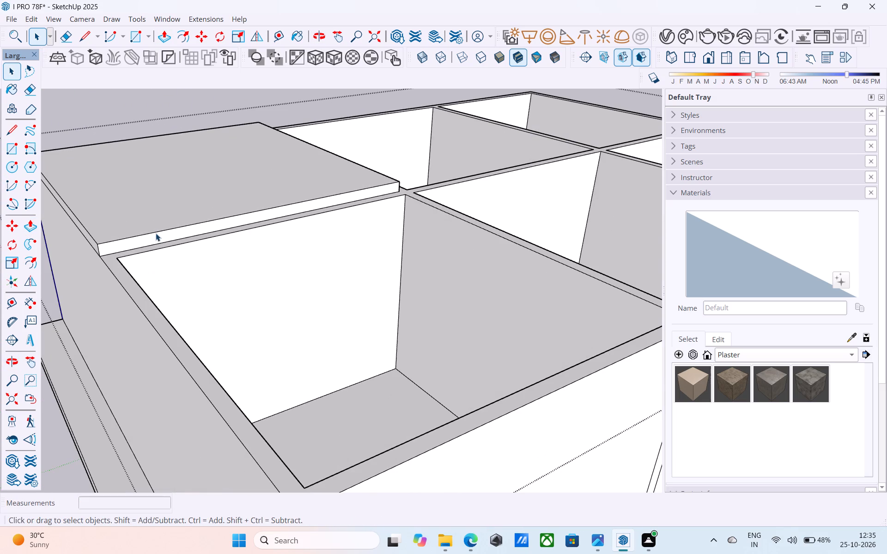
click(156, 235)
key(p)
click(156, 235)
scroll(192, 259, down, 4)
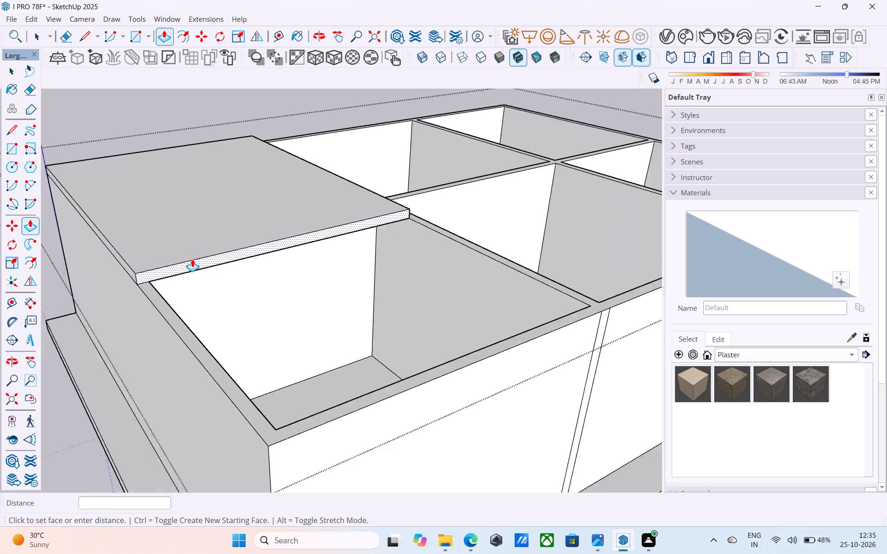
scroll(192, 259, down, 2)
click(249, 416)
scroll(250, 397, down, 5)
middle_drag(315, 367, 62, 370)
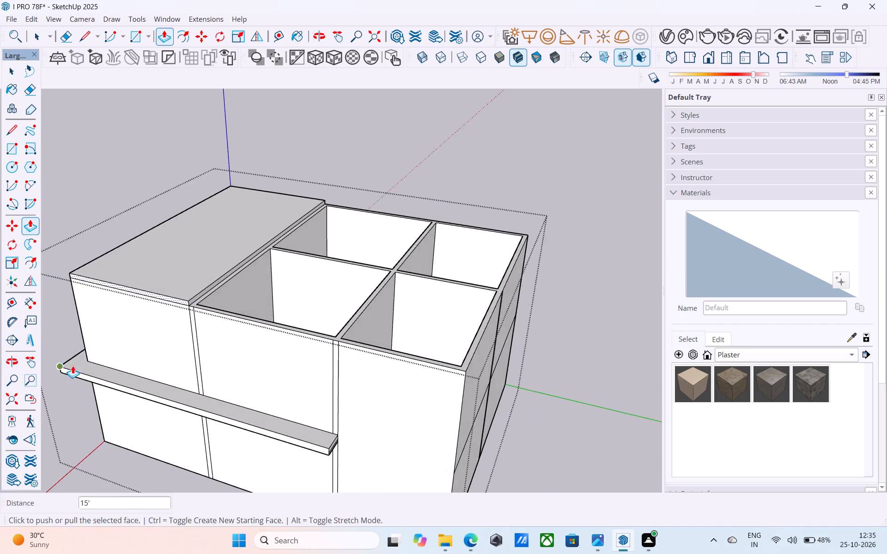
Push/Pull the roof slab's side face facing the open rooms 25' 9" across them, to the far wall's outer face.
middle_drag(248, 320, 135, 285)
scroll(135, 285, down, 1)
scroll(180, 227, up, 6)
key(space)
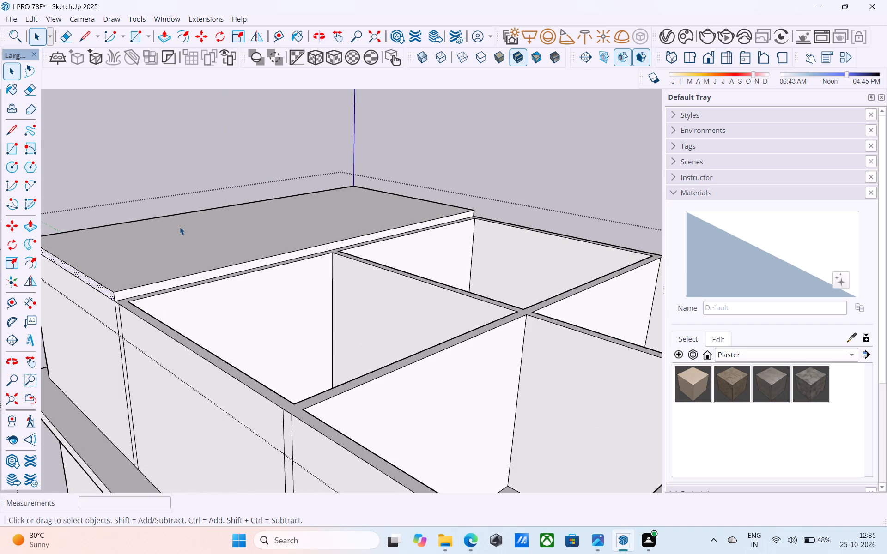
scroll(180, 227, down, 6)
scroll(173, 250, up, 9)
click(174, 260)
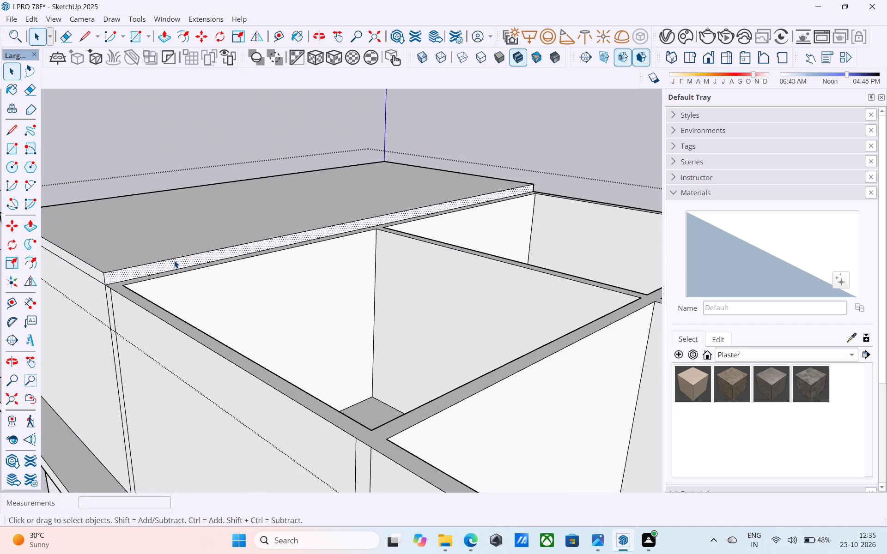
key(p)
click(174, 260)
scroll(187, 266, down, 3)
scroll(187, 266, up, 1)
scroll(187, 266, down, 8)
click(346, 372)
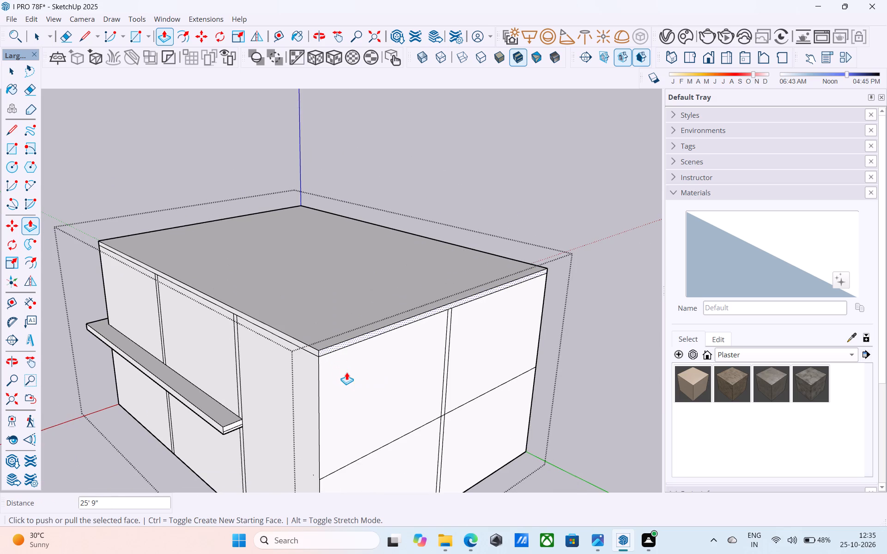
Push/Pull the top face of the full roof slab up by 3".
scroll(346, 372, down, 6)
middle_drag(343, 370, 129, 361)
middle_drag(128, 361, 629, 323)
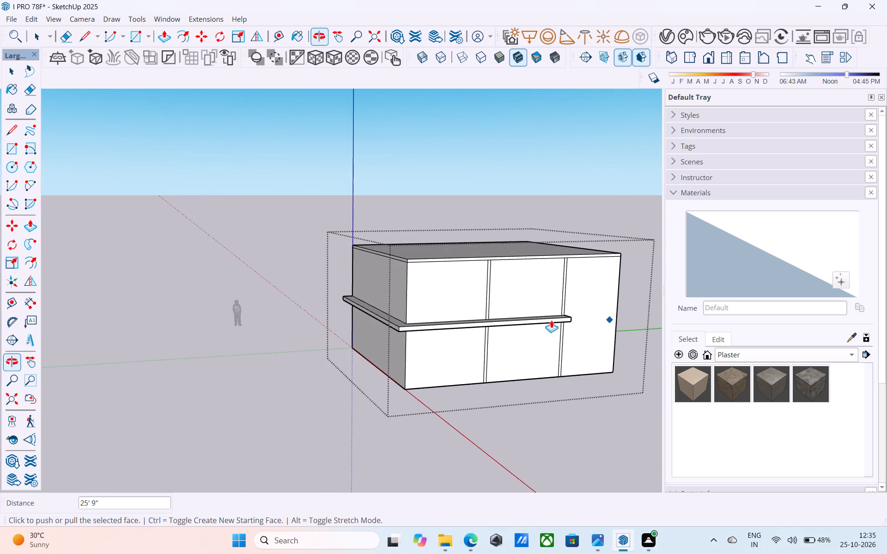
scroll(212, 328, down, 4)
middle_drag(238, 349, 340, 362)
scroll(500, 276, up, 5)
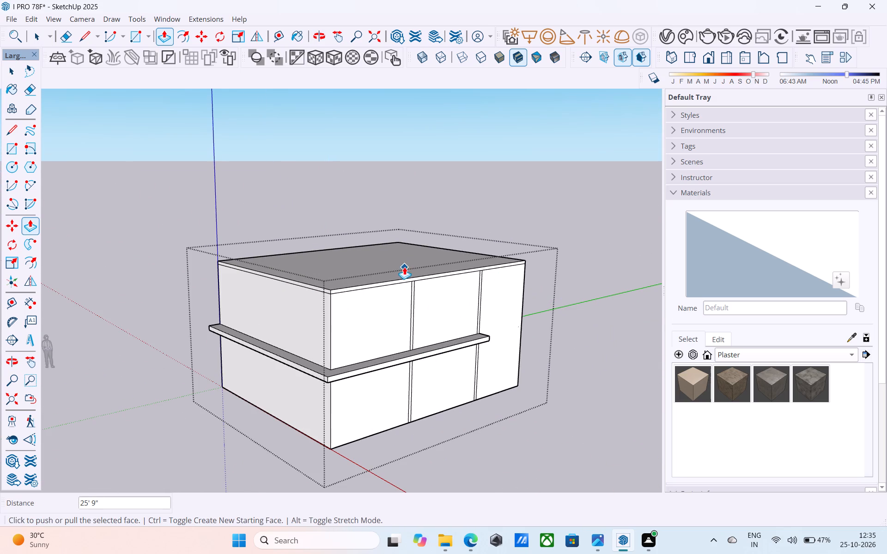
key(space)
middle_drag(388, 265, 382, 296)
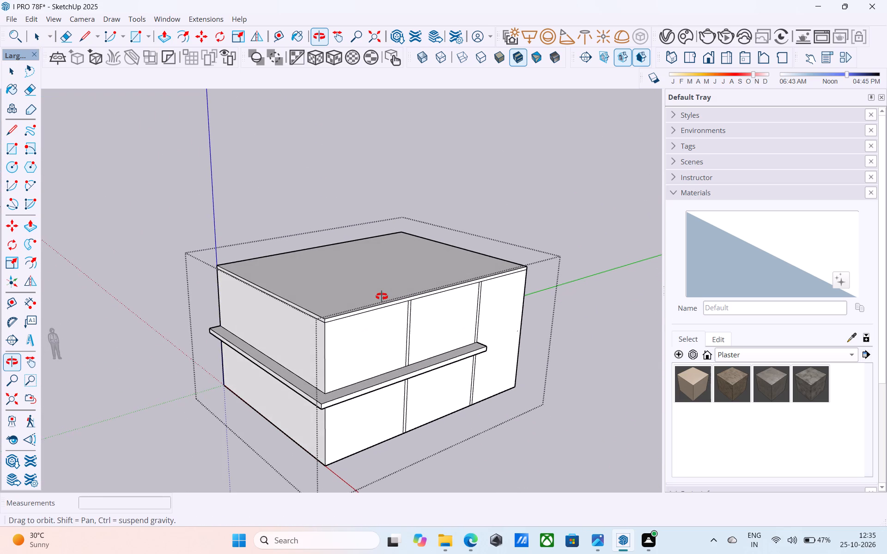
middle_drag(382, 296, 384, 304)
scroll(348, 298, up, 4)
click(343, 310)
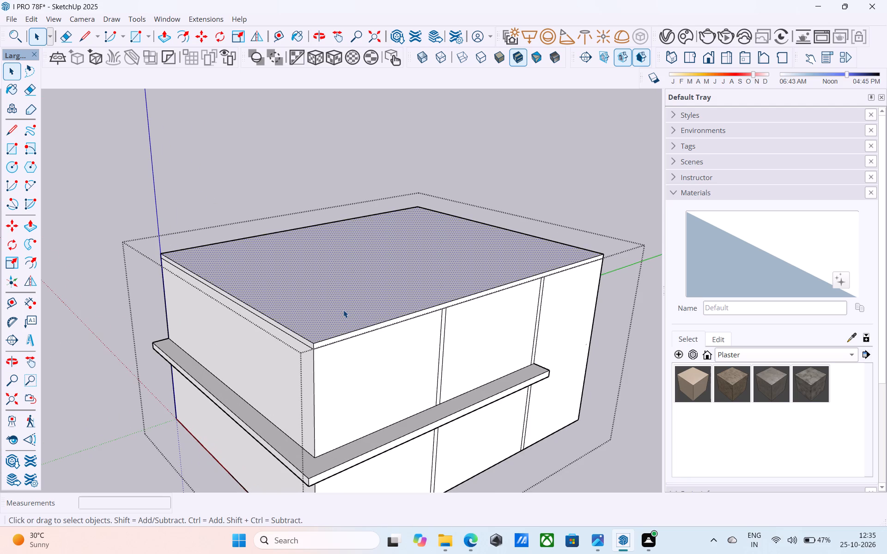
scroll(331, 292, up, 4)
key(p)
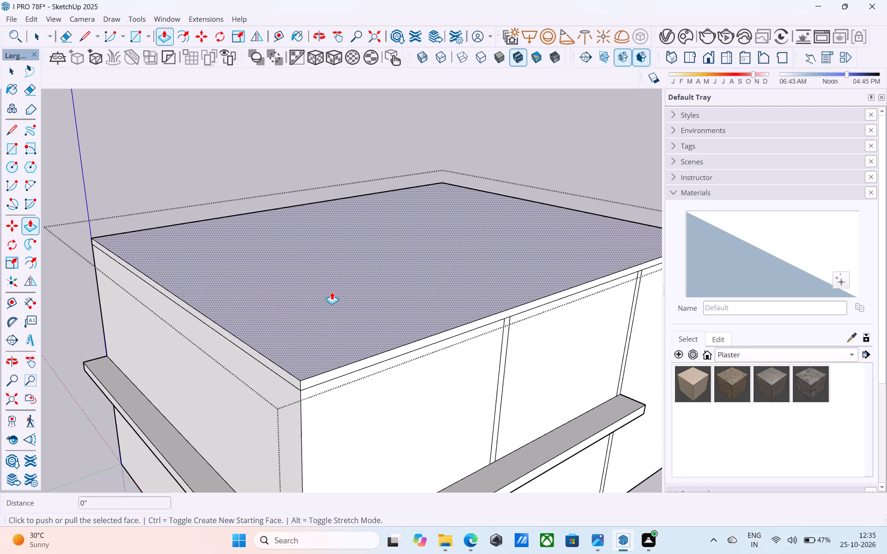
click(332, 292)
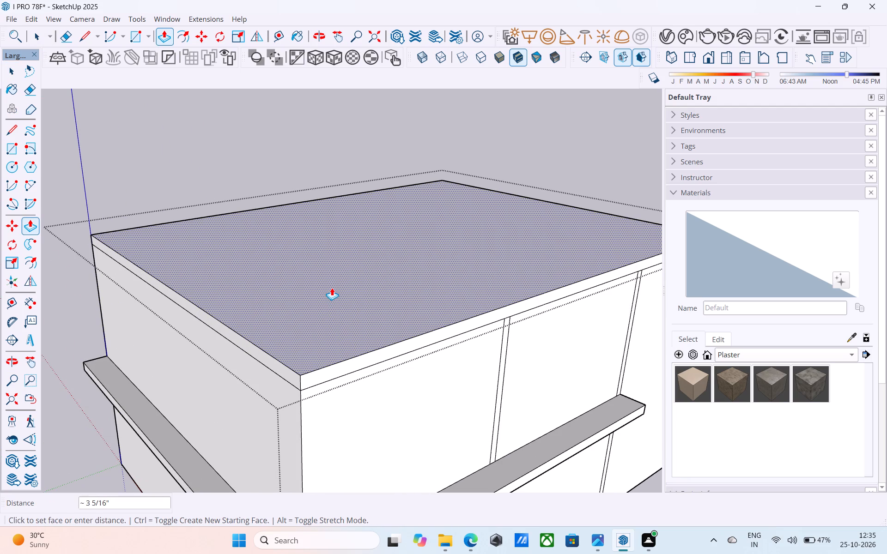
text(3")
key(Return)
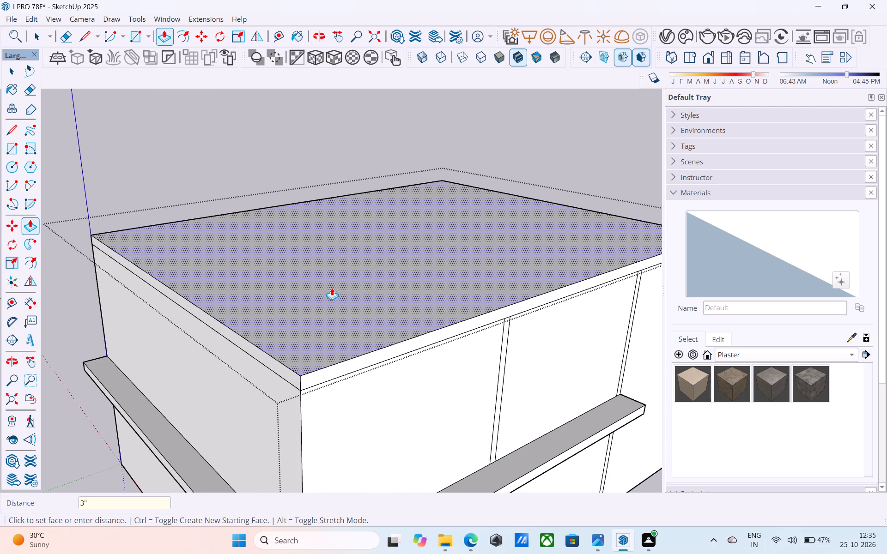
key(space)
Examine the thickened roof slab and the whole building's massing from several angles, close up and at a distance.
scroll(329, 294, down, 2)
middle_drag(327, 392, 342, 313)
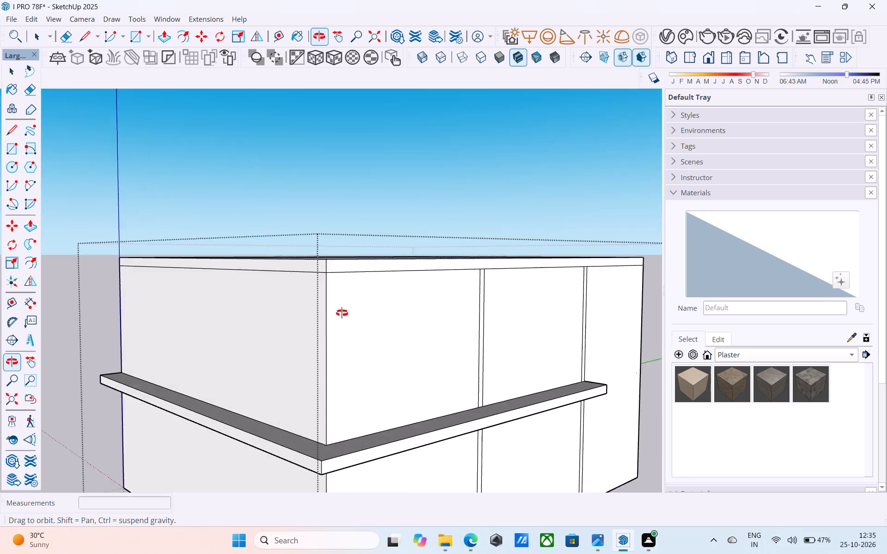
middle_drag(342, 313, 341, 309)
scroll(341, 308, up, 4)
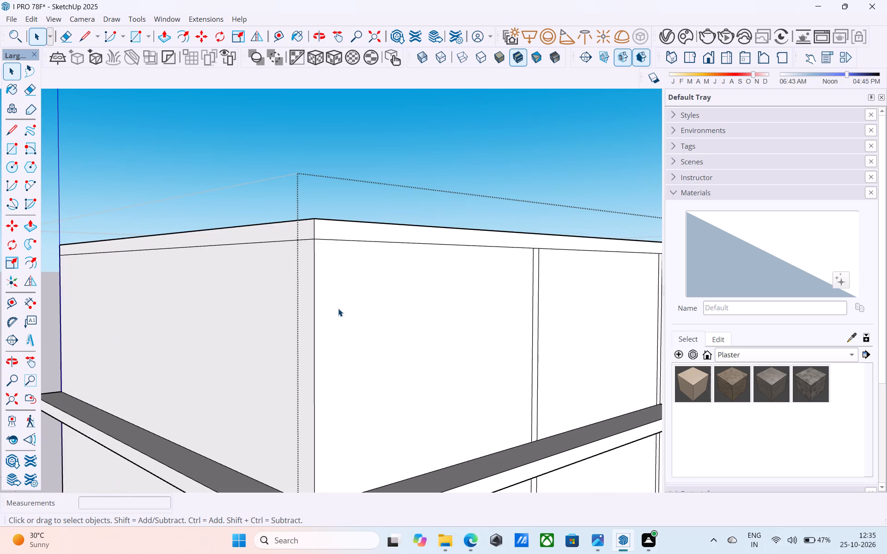
scroll(334, 307, down, 4)
middle_drag(334, 306, 340, 372)
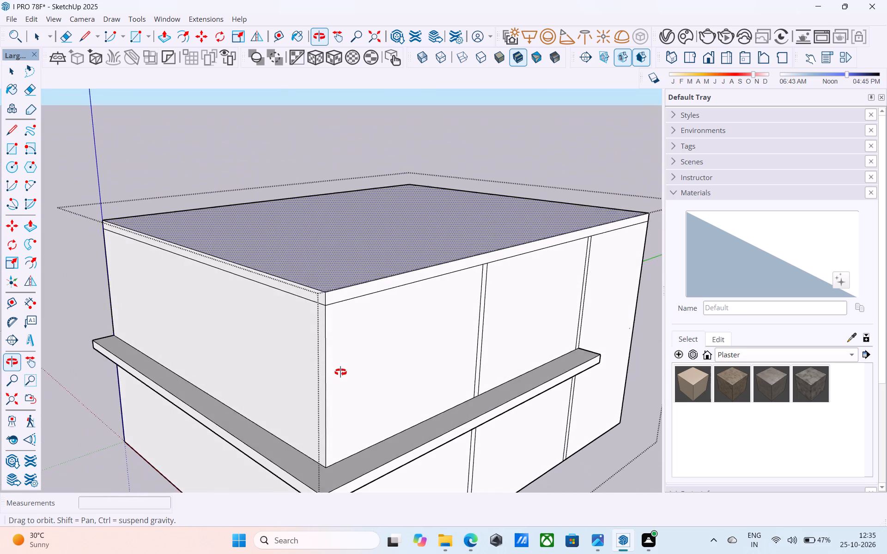
middle_drag(340, 372, 340, 373)
scroll(339, 371, down, 6)
middle_drag(324, 412, 326, 446)
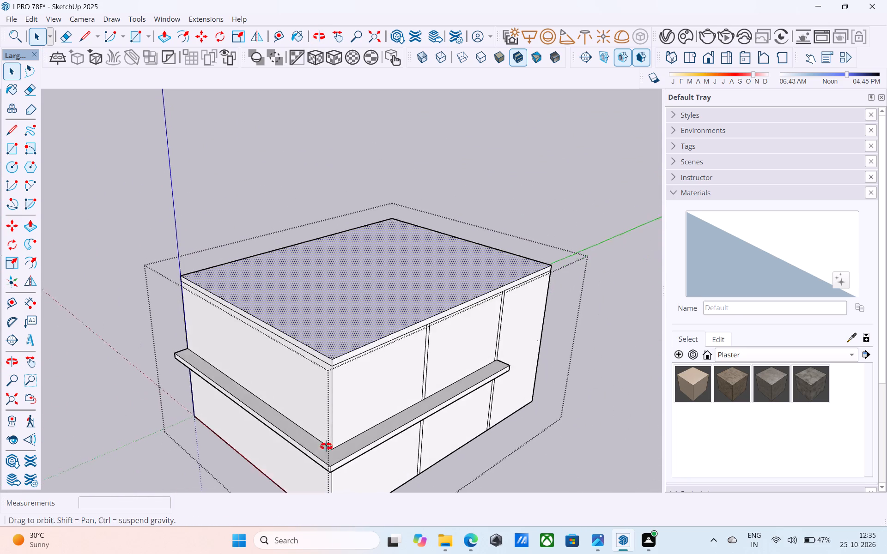
middle_drag(326, 446, 327, 447)
scroll(325, 444, down, 4)
middle_drag(320, 443, 256, 415)
scroll(456, 368, down, 4)
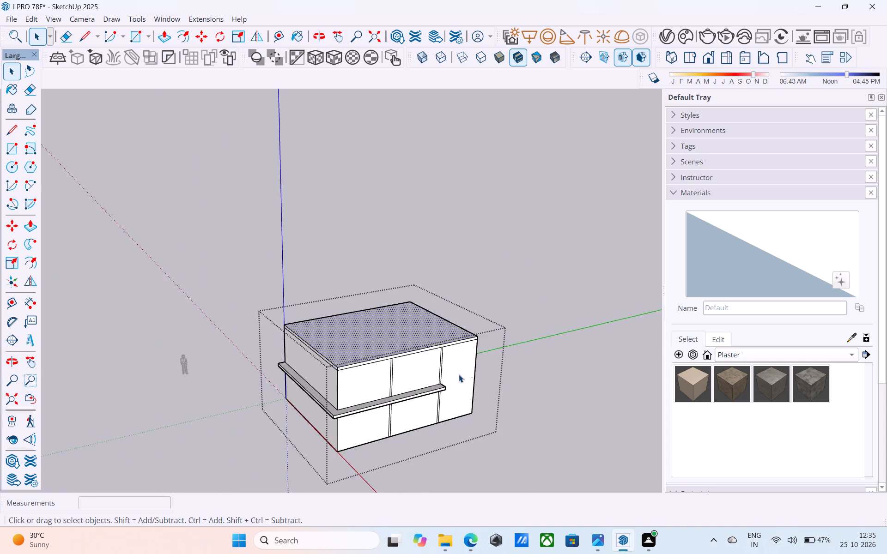
middle_drag(452, 380, 358, 361)
scroll(432, 339, down, 1)
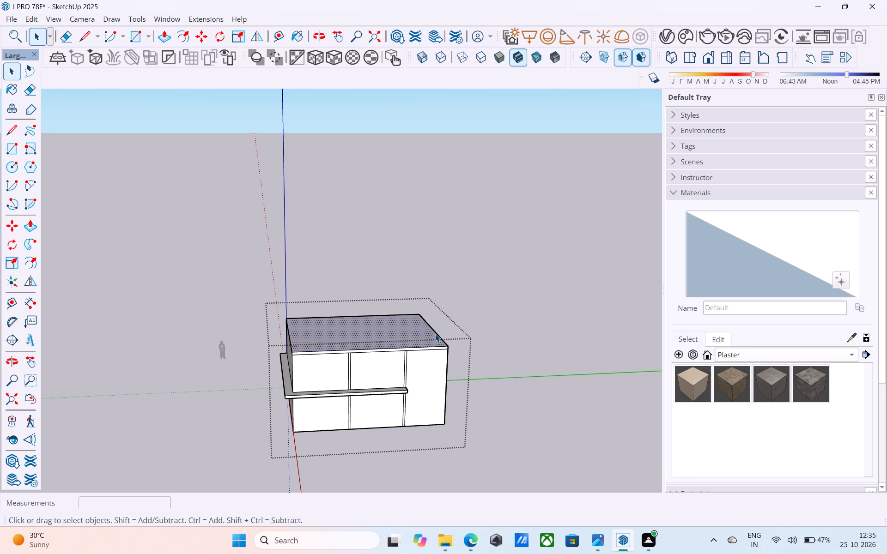
scroll(435, 334, down, 3)
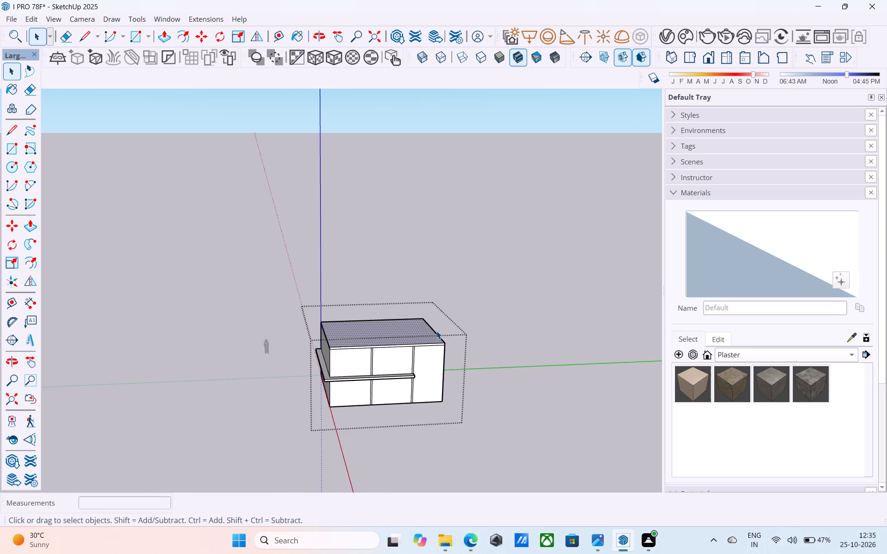
scroll(437, 331, down, 3)
scroll(475, 354, down, 4)
middle_drag(471, 370, 511, 331)
scroll(473, 358, up, 3)
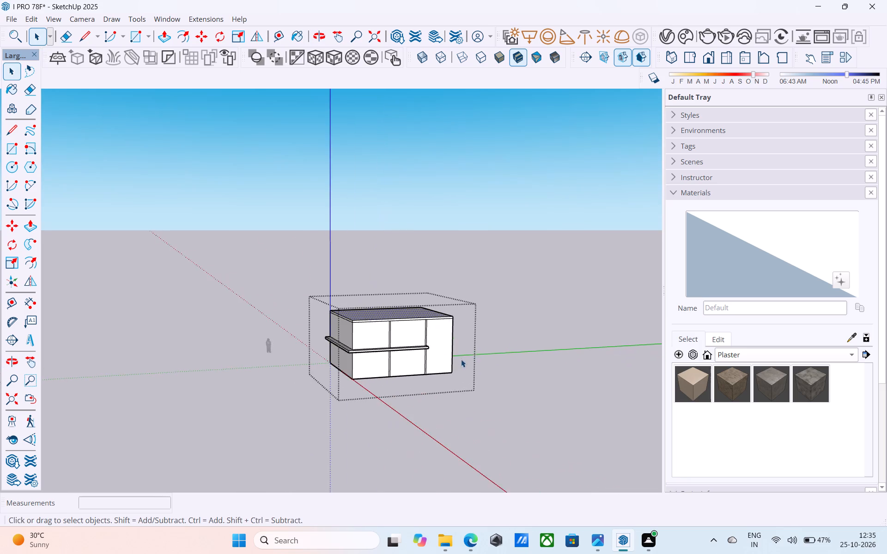
Offset the outline of the upper storey's middle wall panel, above the projecting slab band, 1' inwards.
scroll(461, 359, up, 13)
middle_drag(344, 319, 349, 343)
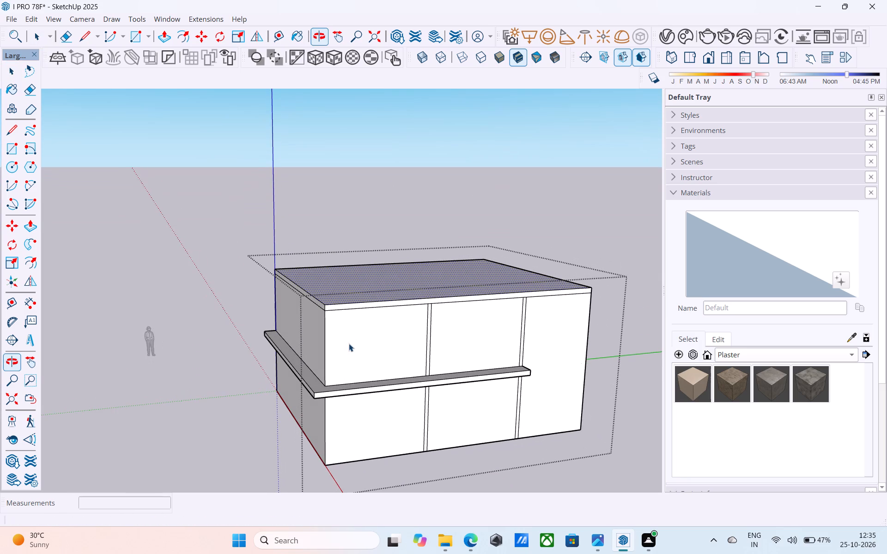
middle_drag(344, 340, 330, 361)
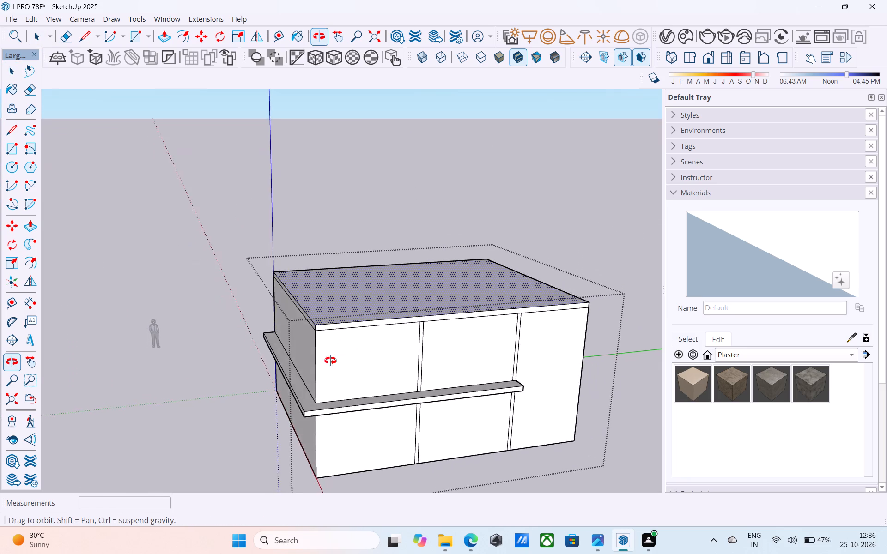
middle_drag(330, 361, 315, 367)
scroll(431, 360, up, 9)
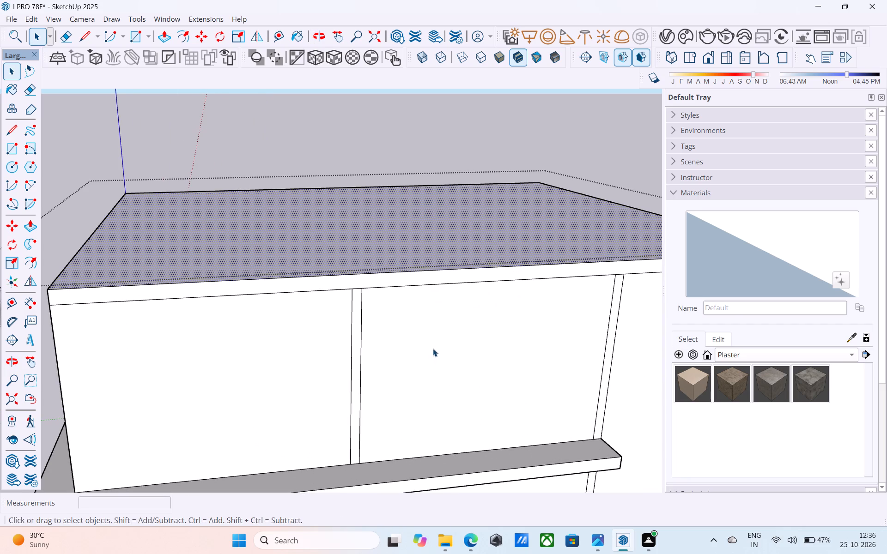
click(433, 348)
key(f)
click(432, 351)
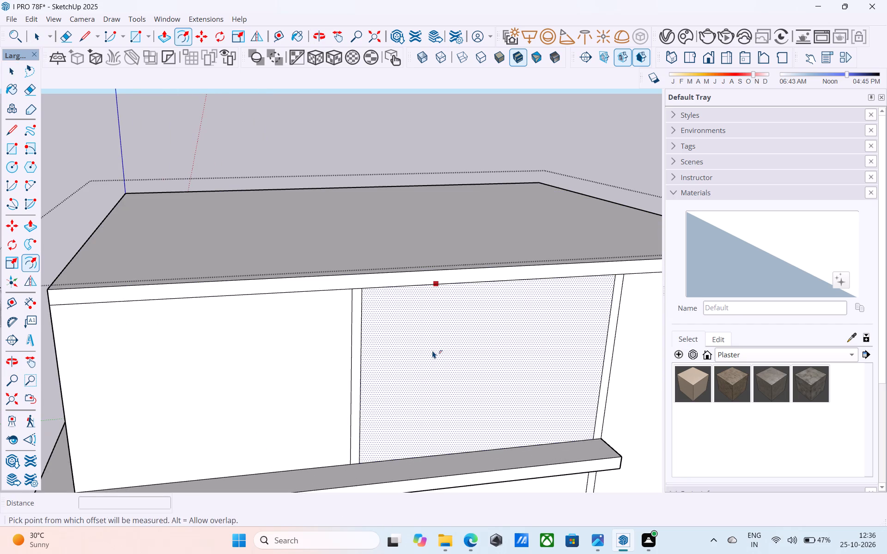
key(1)
key(apostrophe)
key(Return)
key(space)
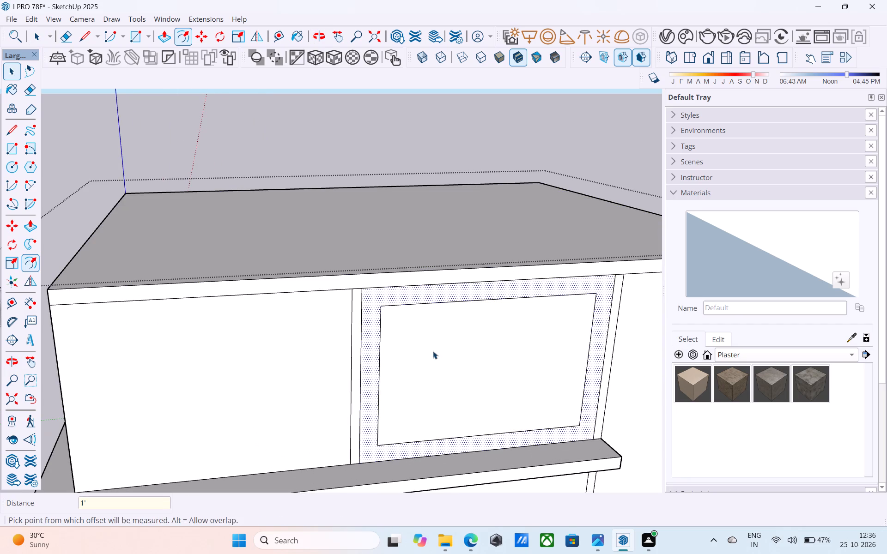
Extend both vertical sides of the offset outline 1' down to the slab band and erase the outline's bottom edge.
key(l)
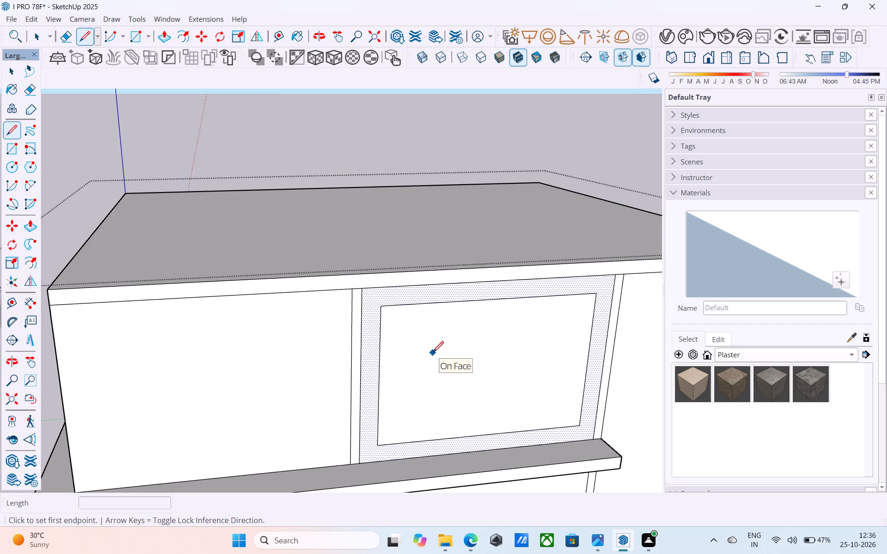
scroll(387, 329, down, 3)
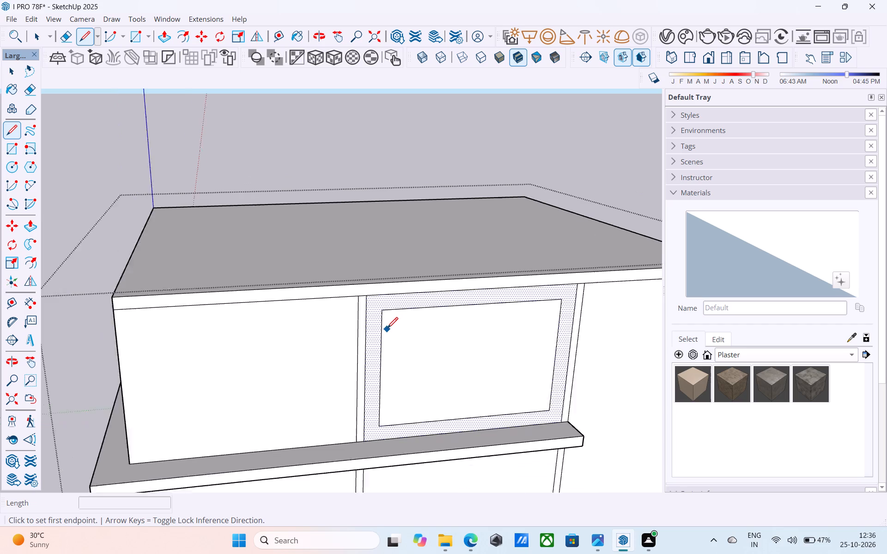
scroll(387, 329, down, 3)
scroll(389, 377, up, 6)
click(379, 407)
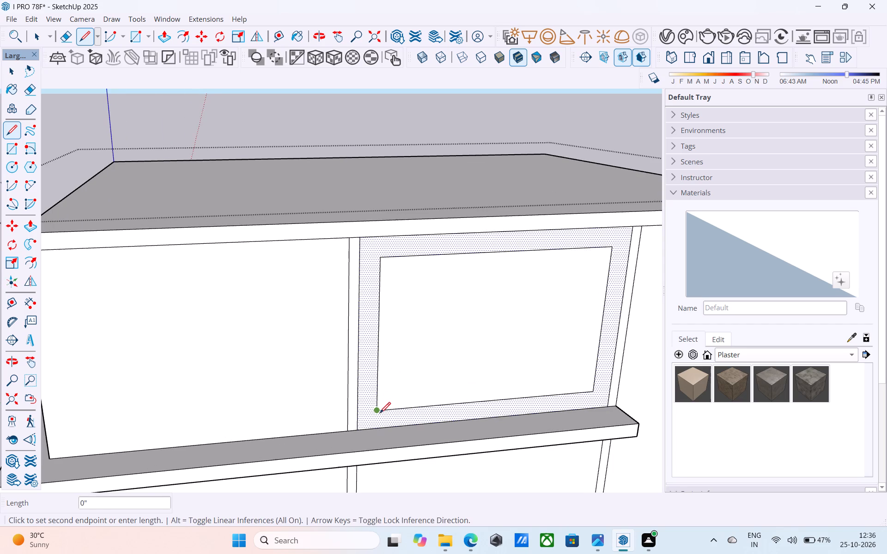
click(377, 427)
scroll(262, 433, down, 5)
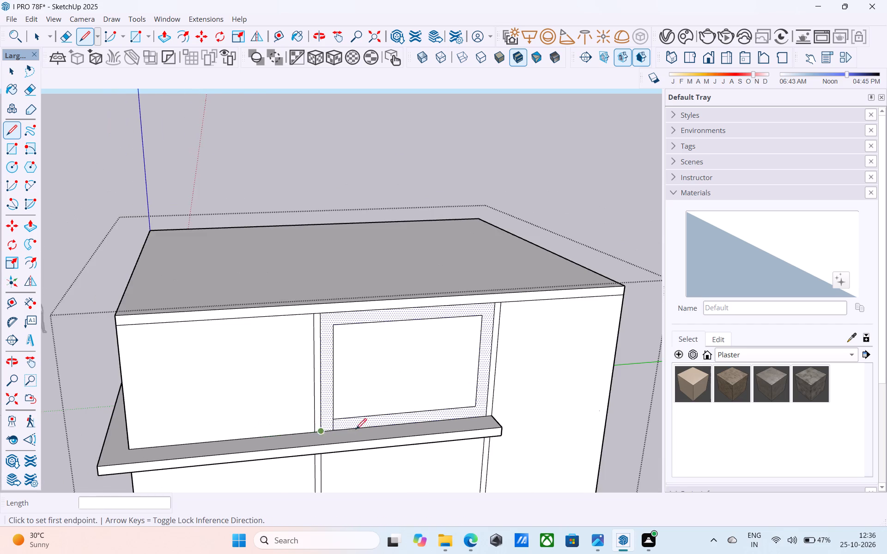
scroll(446, 419, up, 5)
click(493, 400)
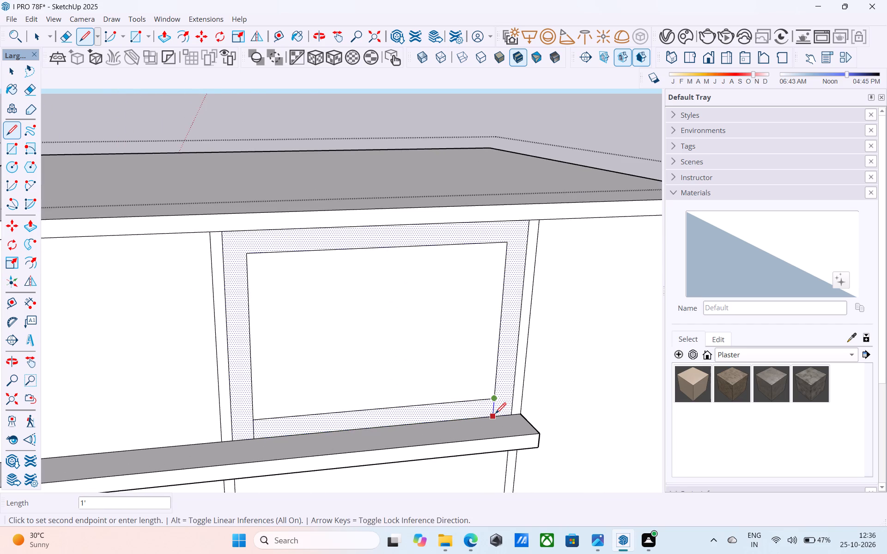
click(495, 415)
key(e)
click(381, 409)
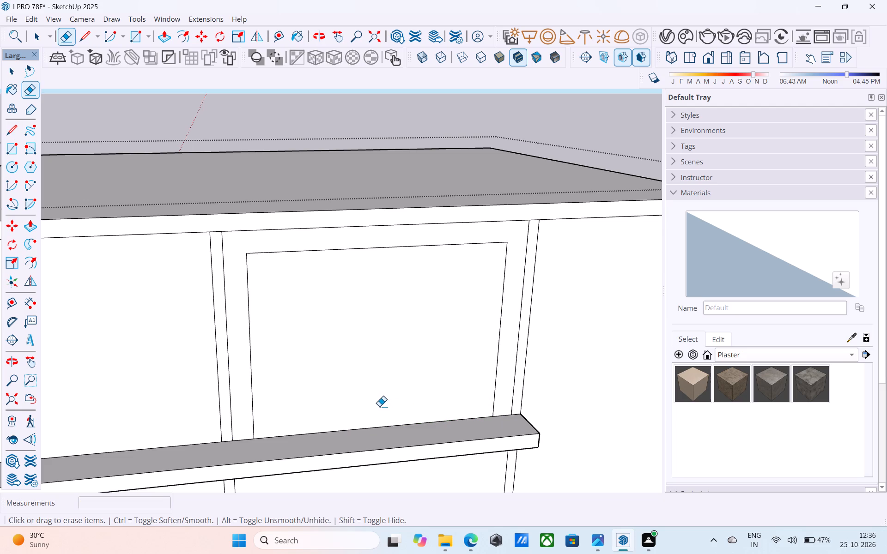
key(space)
Push/Pull the outlined panel face 6" inwards through the wall to cut a full opening onto the slab band.
scroll(377, 405, down, 6)
middle_drag(377, 405, 423, 398)
scroll(420, 393, up, 4)
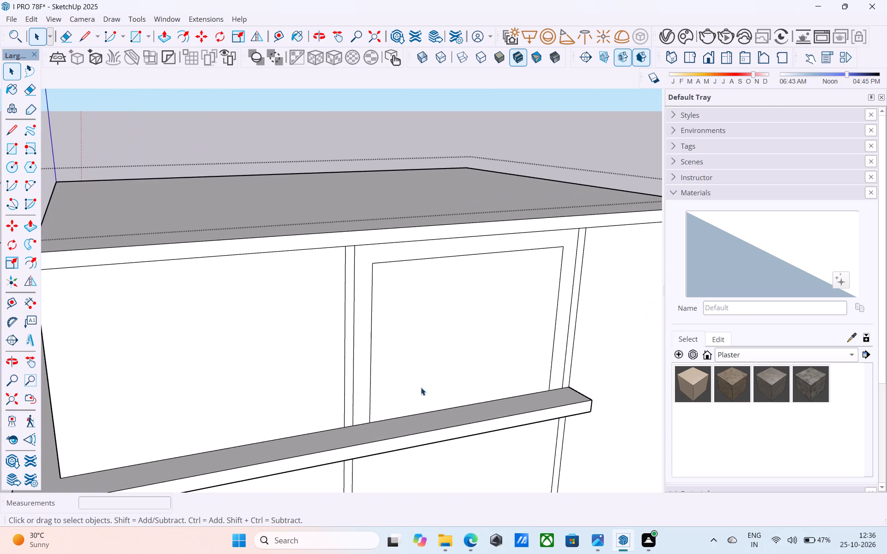
click(421, 387)
key(p)
click(434, 364)
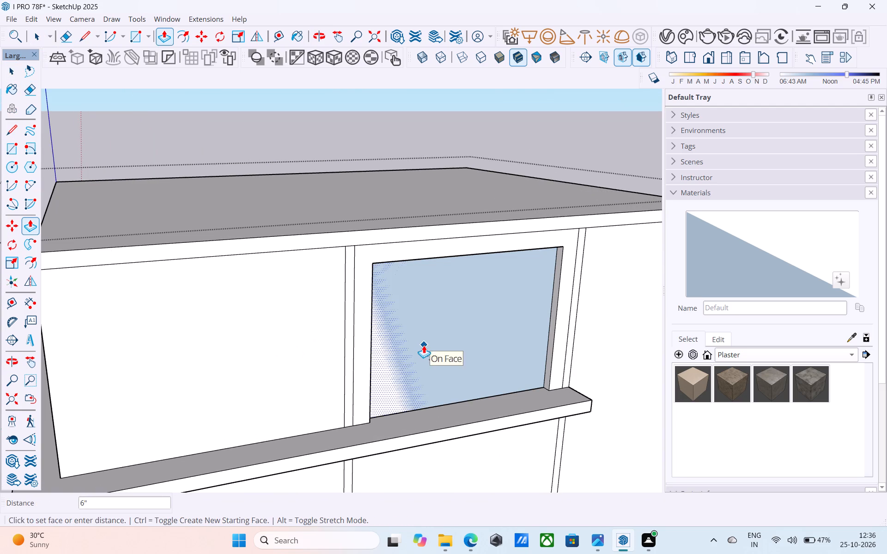
click(424, 345)
key(space)
Examine the new upper-floor opening from outside and the room interior behind it.
scroll(422, 344, down, 1)
shift+middle_drag(426, 358, 426, 361)
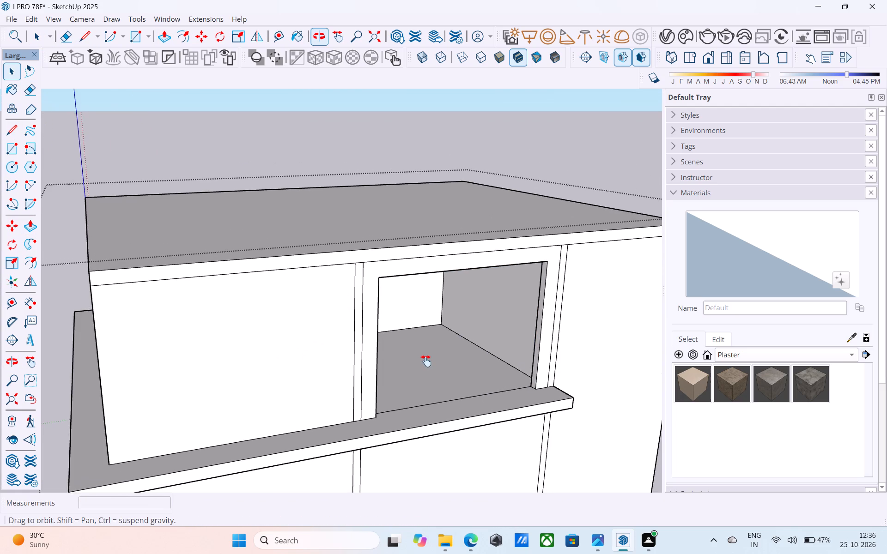
shift+middle_drag(426, 361, 456, 371)
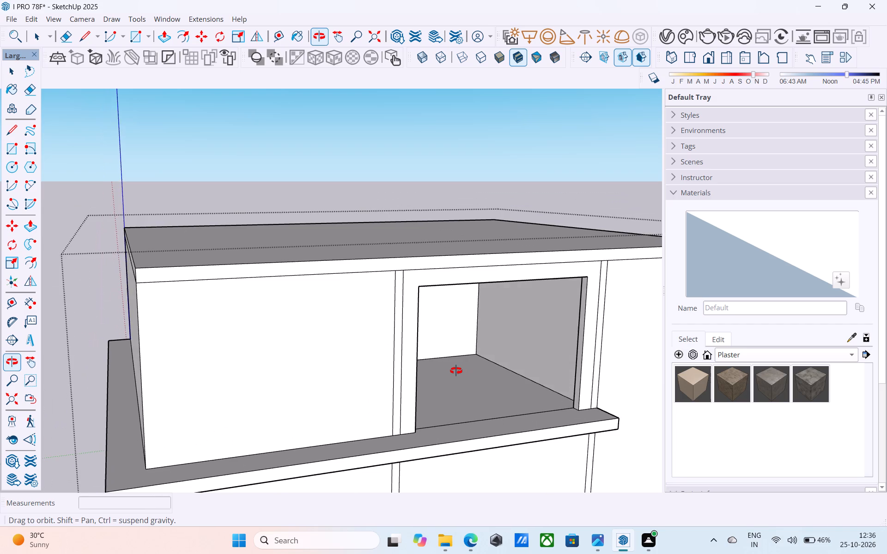
shift+middle_drag(456, 371, 443, 332)
scroll(443, 332, down, 4)
shift+middle_drag(443, 332, 456, 407)
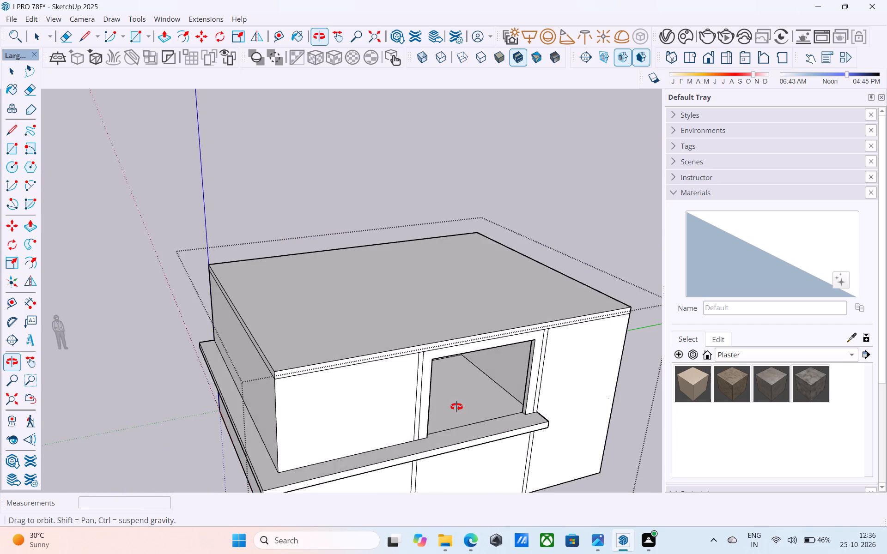
shift+middle_drag(456, 407, 321, 387)
shift+middle_drag(269, 364, 417, 406)
scroll(427, 392, up, 9)
shift+middle_drag(393, 400, 407, 328)
scroll(404, 322, up, 5)
shift+middle_drag(440, 378, 481, 417)
scroll(464, 250, up, 3)
middle_drag(466, 247, 442, 286)
scroll(408, 288, up, 6)
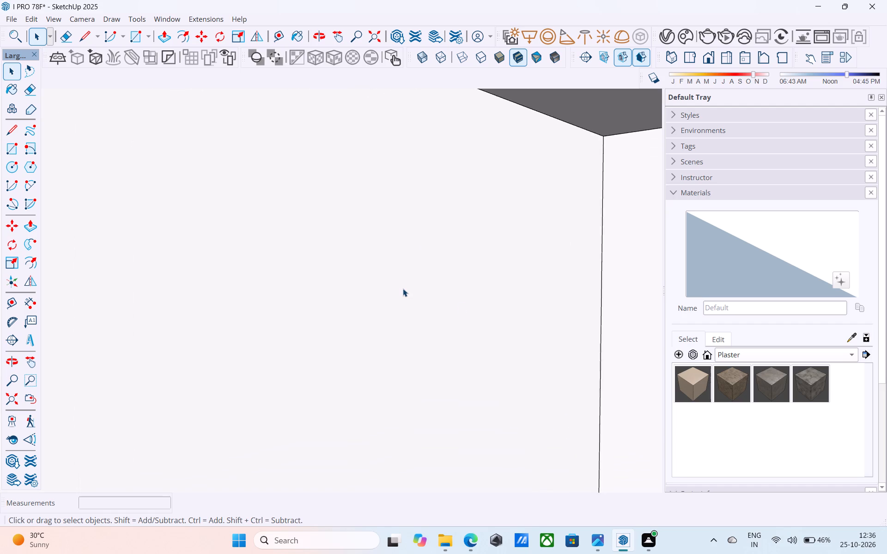
Examine the upper-floor opening, roof slab and slab band from inside the room and from outside.
scroll(473, 309, down, 2)
shift+middle_drag(478, 331, 284, 352)
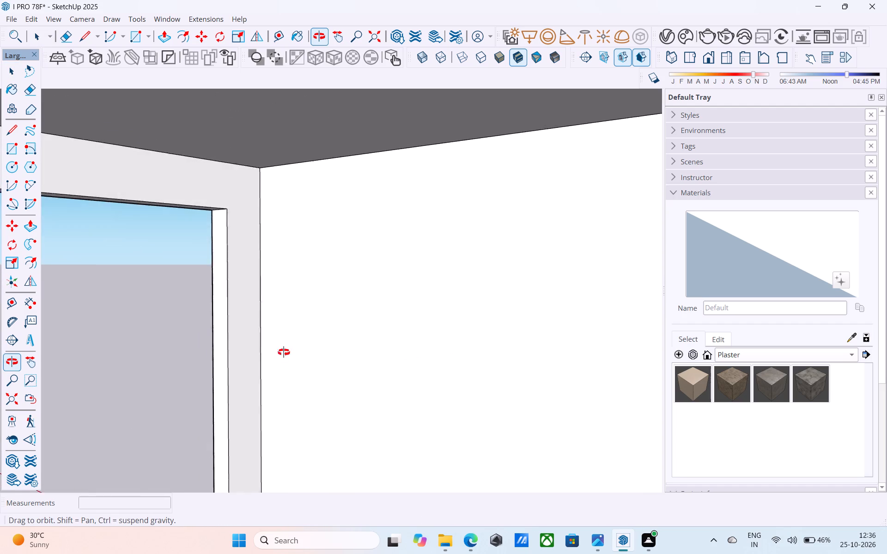
shift+middle_drag(284, 352, 236, 341)
shift+middle_drag(246, 338, 323, 320)
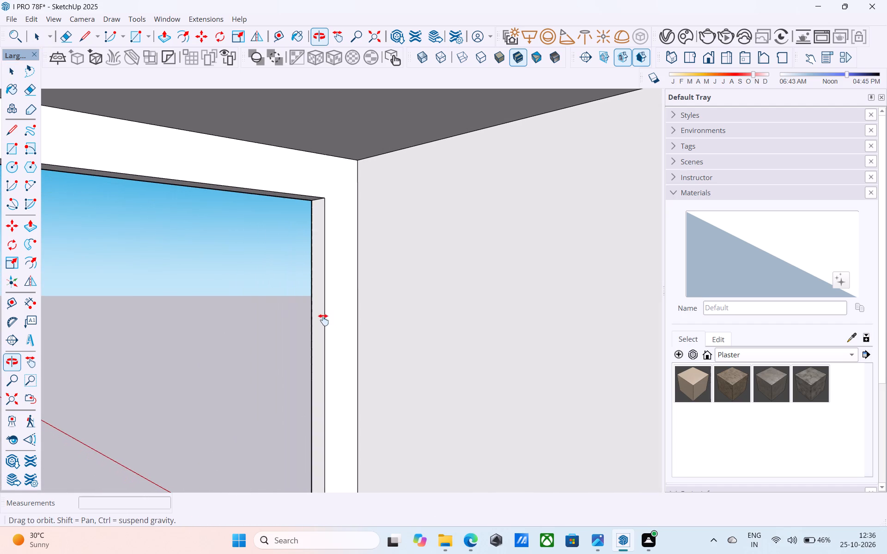
shift+middle_drag(323, 320, 323, 319)
scroll(326, 322, down, 1)
shift+middle_drag(326, 322, 346, 318)
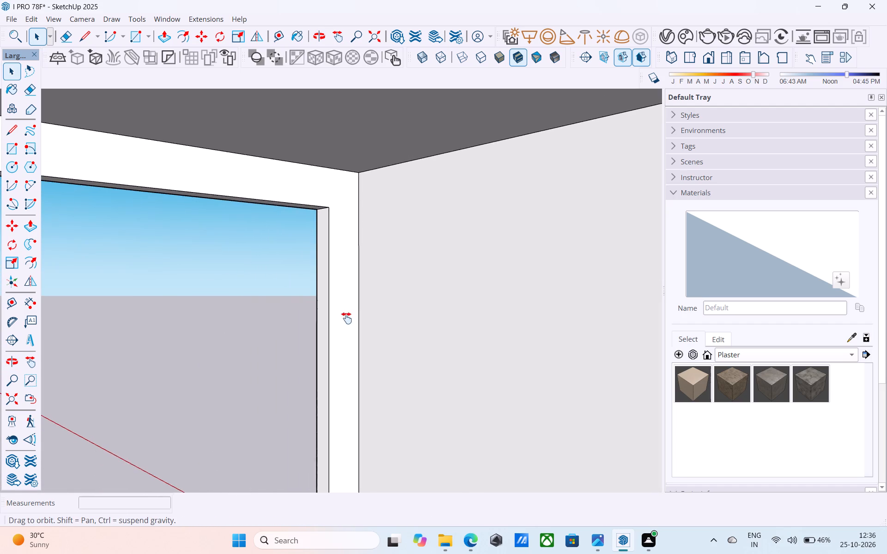
shift+middle_drag(346, 318, 808, 337)
scroll(595, 326, down, 4)
shift+middle_drag(589, 326, 397, 347)
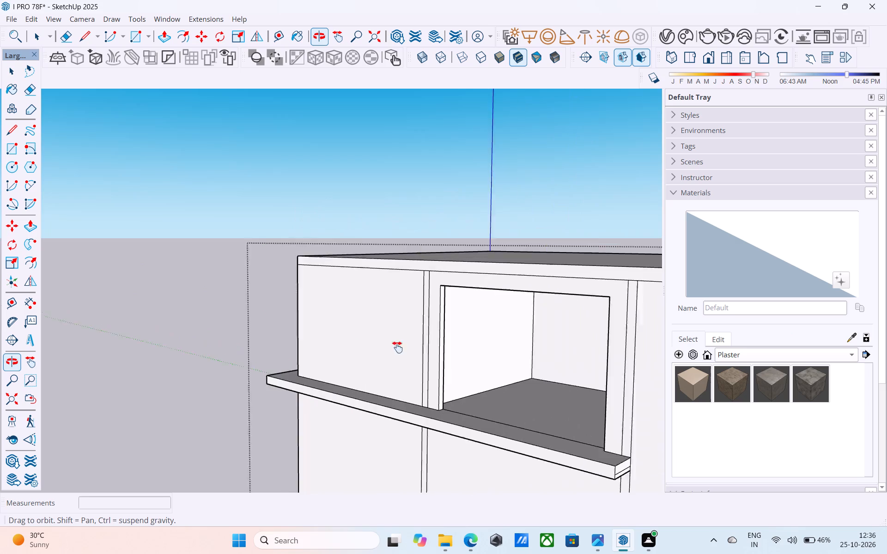
shift+middle_drag(397, 347, 374, 363)
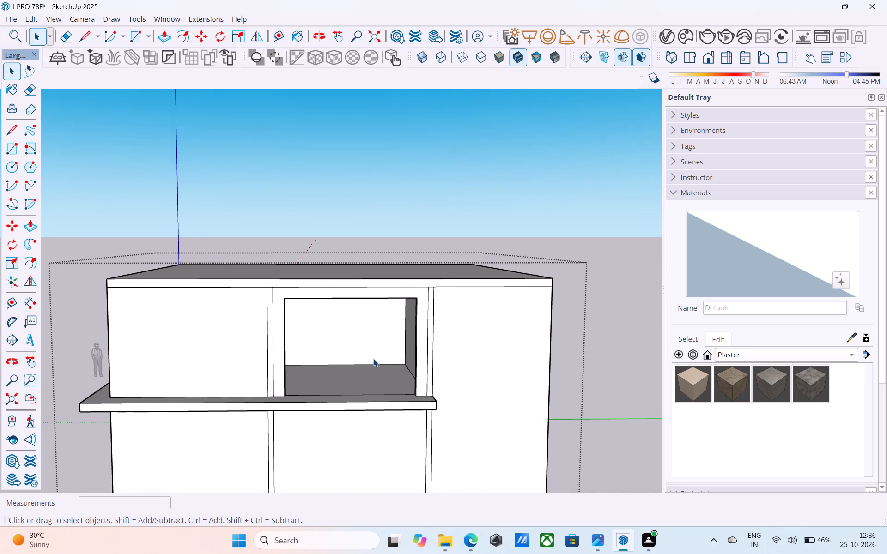
shift+middle_drag(367, 347, 423, 387)
shift+middle_drag(423, 387, 403, 388)
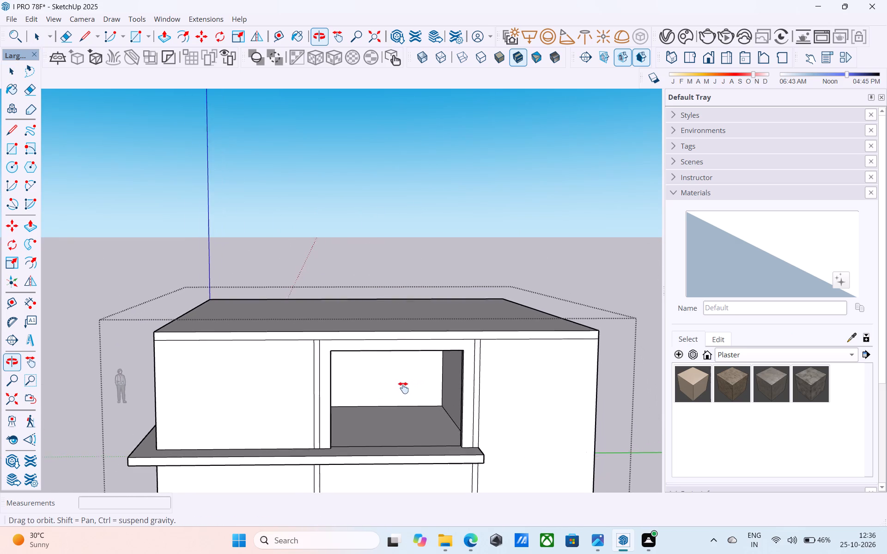
shift+middle_drag(403, 388, 400, 385)
shift+middle_drag(400, 384, 411, 269)
scroll(375, 348, up, 5)
scroll(376, 347, down, 5)
middle_drag(366, 344, 387, 302)
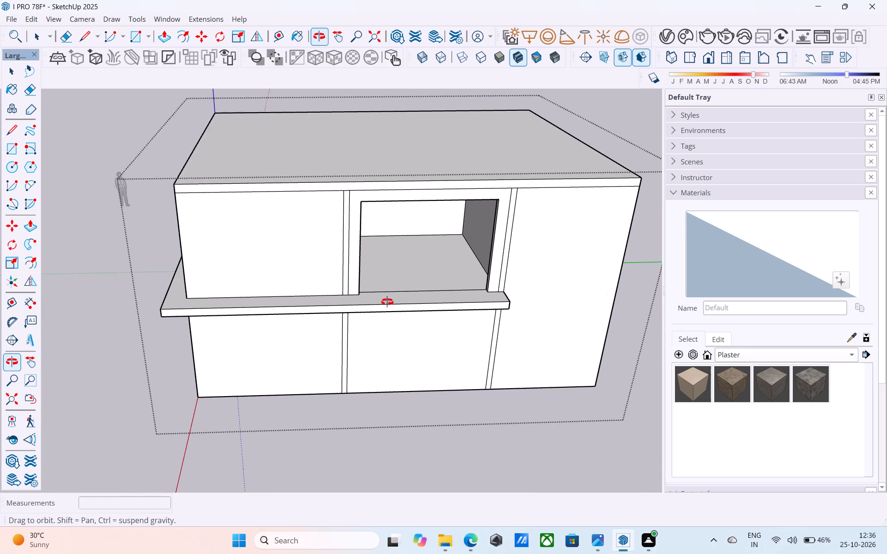
middle_drag(387, 302, 400, 318)
middle_drag(400, 318, 405, 342)
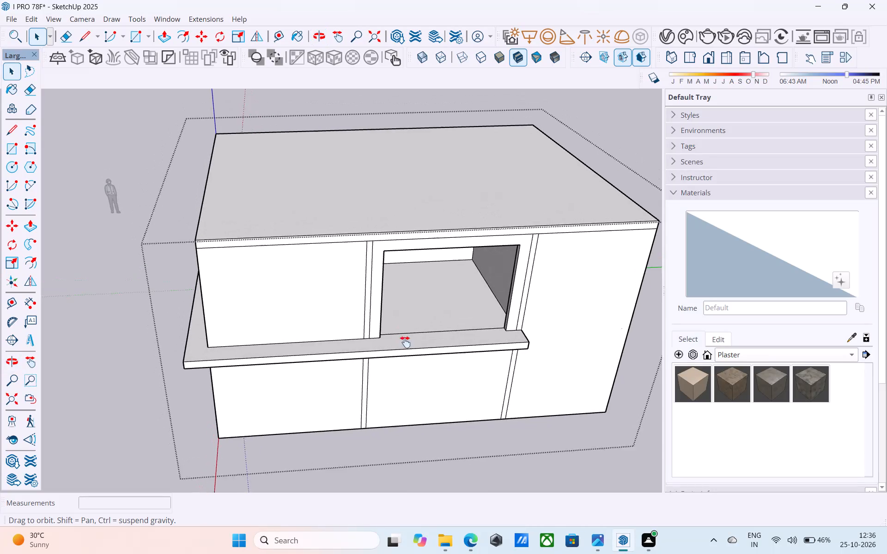
middle_drag(405, 342, 402, 361)
shift+middle_drag(417, 339, 419, 329)
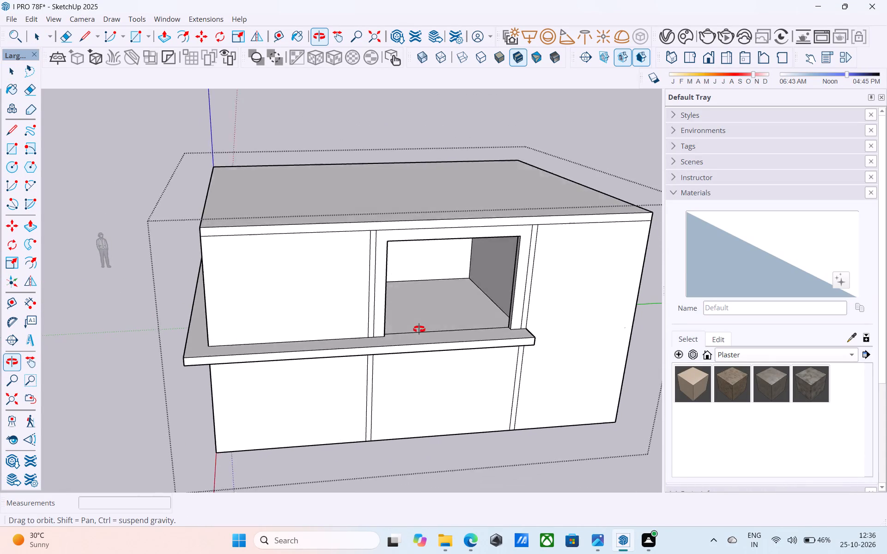
shift+middle_drag(419, 329, 419, 318)
shift+middle_drag(449, 298, 441, 367)
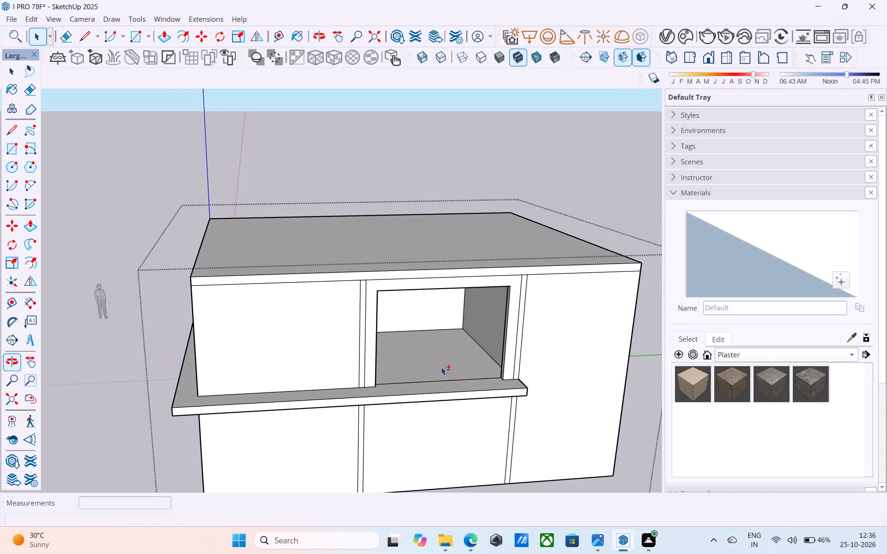
scroll(450, 311, up, 5)
scroll(450, 311, down, 5)
shift+middle_drag(450, 316, 331, 304)
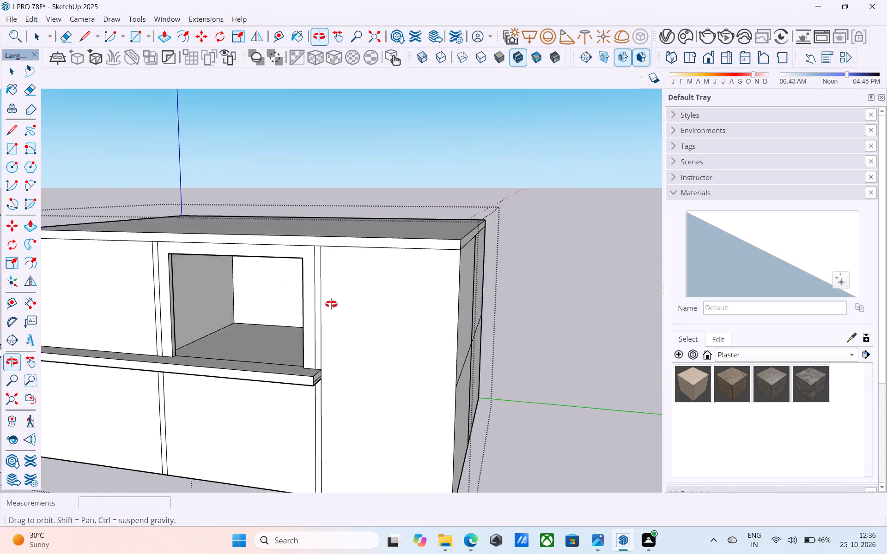
shift+middle_drag(331, 304, 423, 363)
scroll(214, 309, up, 4)
Push/Pull the room-side face of the wall frame around the upper opening 4' into the room.
click(216, 296)
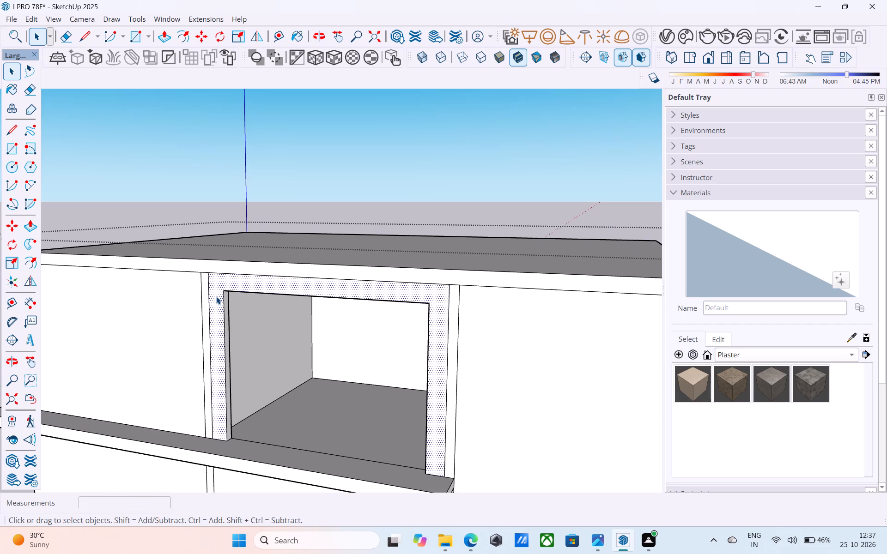
shift+middle_drag(232, 303, 322, 292)
scroll(322, 292, down, 2)
shift+middle_drag(339, 303, 400, 361)
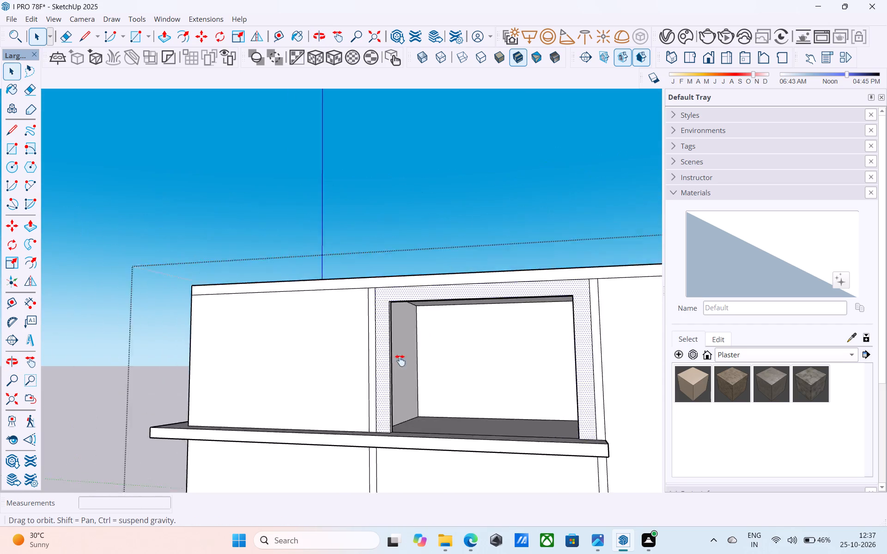
shift+middle_drag(400, 361, 458, 315)
scroll(456, 314, up, 10)
middle_drag(424, 313, 335, 334)
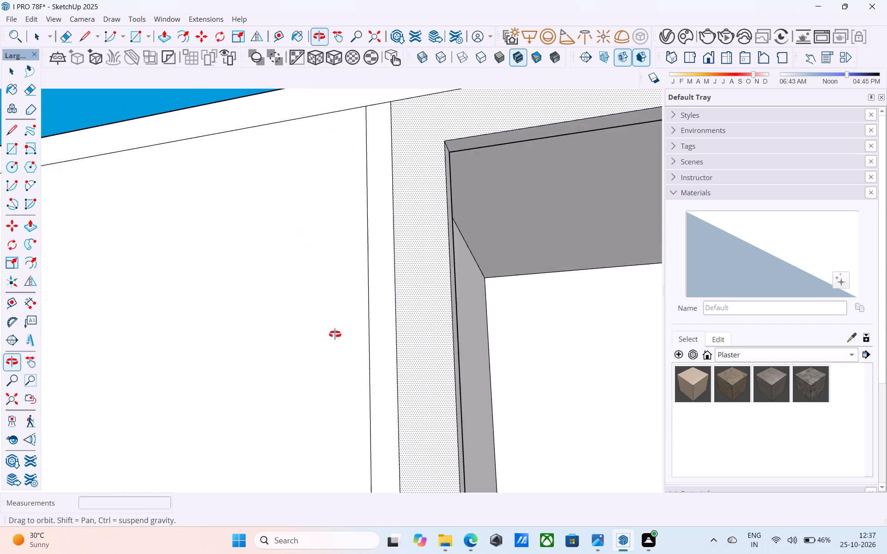
middle_drag(335, 334, 140, 365)
scroll(183, 363, up, 1)
middle_drag(399, 296, 105, 356)
scroll(232, 301, down, 4)
shift+middle_drag(248, 349, 258, 367)
click(293, 307)
key(p)
click(293, 307)
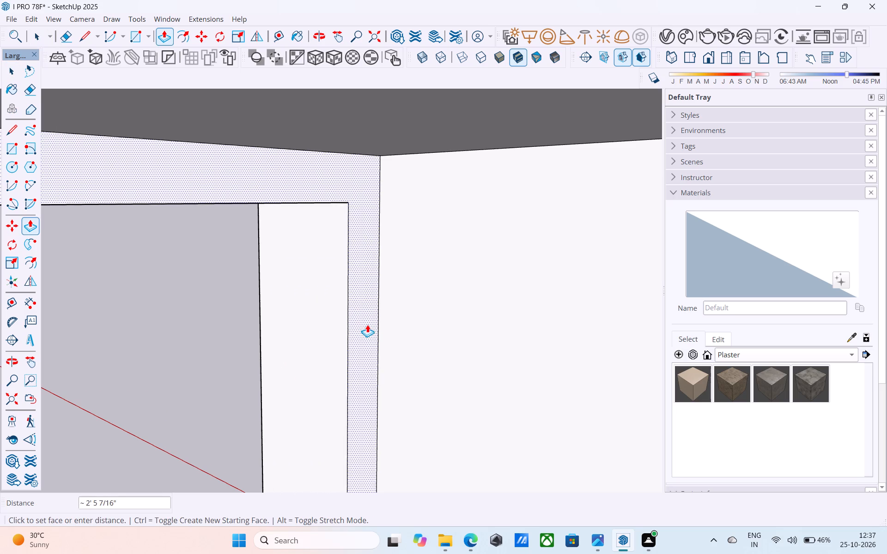
text(4')
key(Return)
Push/Pull the outer face of the same opening frame 4' inwards to recess it behind the facade.
middle_drag(367, 325, 762, 278)
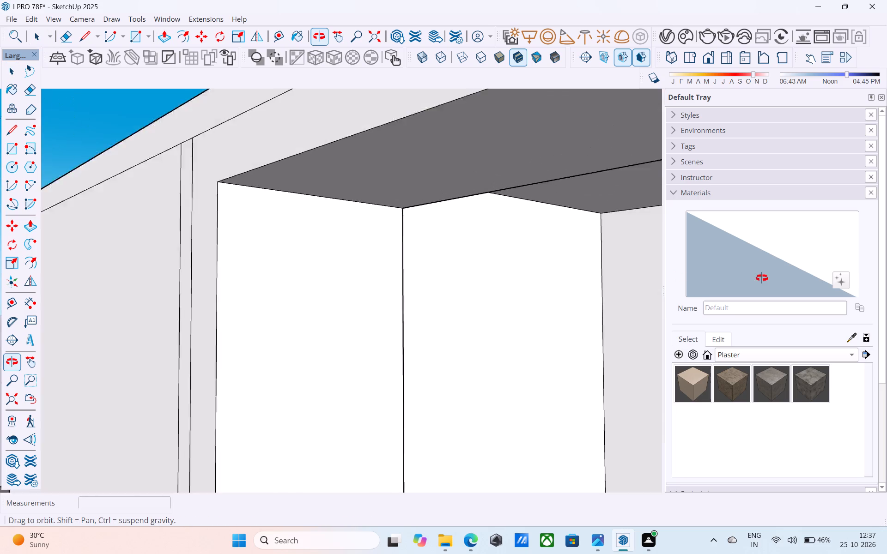
middle_drag(762, 278, 765, 278)
scroll(437, 271, down, 5)
click(387, 206)
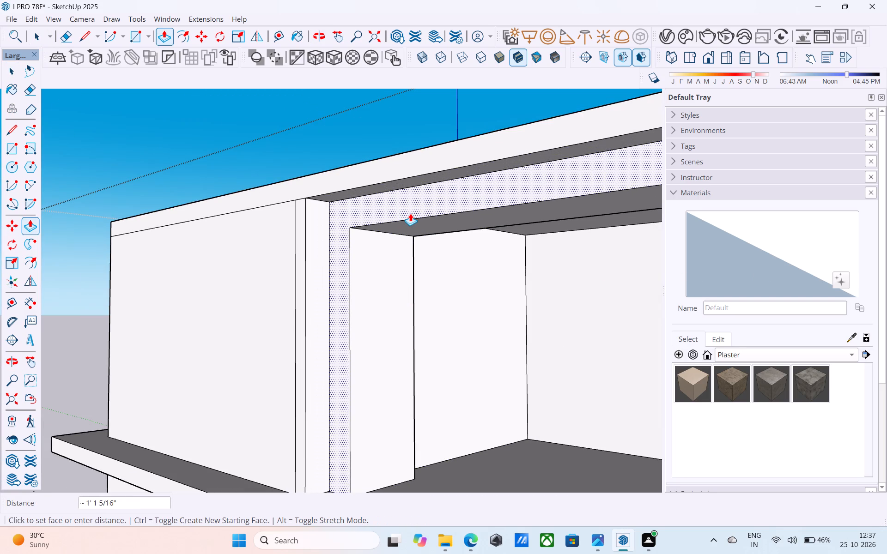
key(4)
key(apostrophe)
key(Return)
key(space)
Push/Pull the recessed frame's outer face 1' back out towards the slab band.
scroll(284, 249, down, 8)
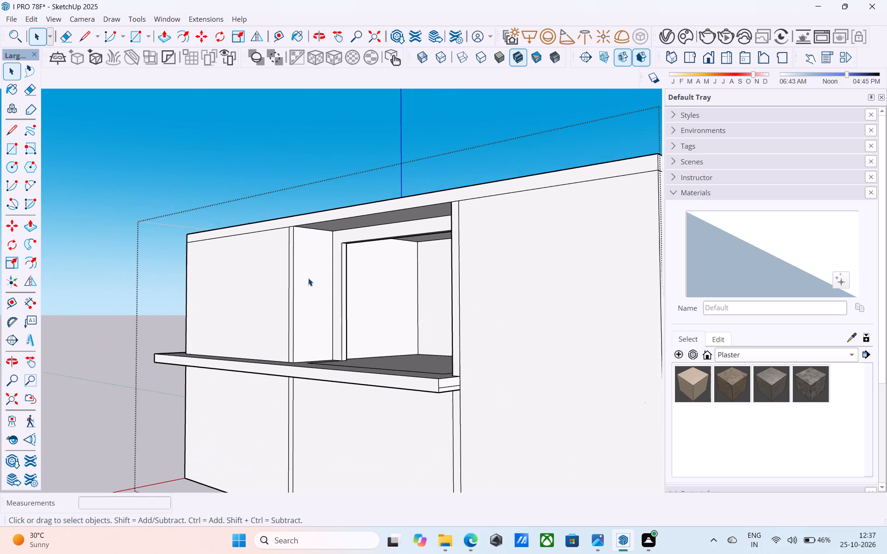
middle_drag(337, 294, 433, 349)
scroll(433, 349, up, 4)
scroll(436, 341, down, 4)
shift+middle_drag(436, 343, 362, 366)
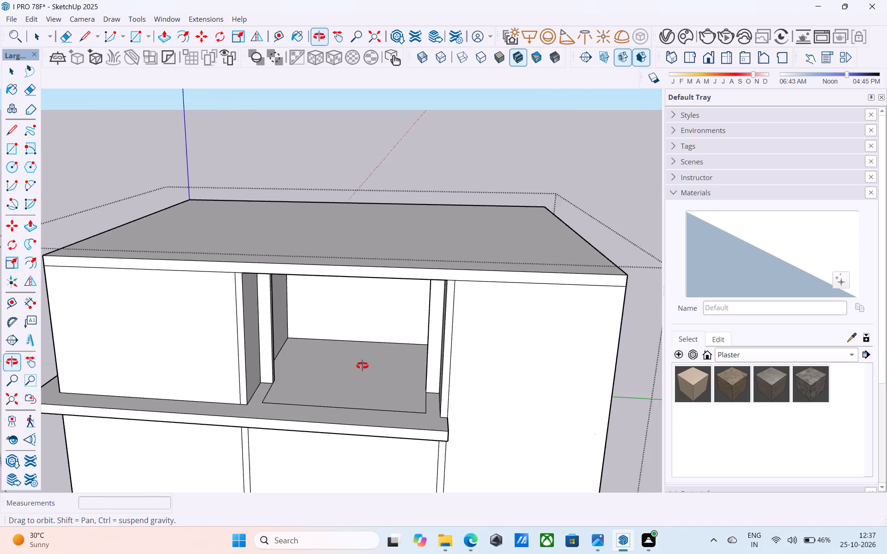
shift+middle_drag(362, 366, 367, 234)
scroll(313, 330, up, 7)
click(263, 307)
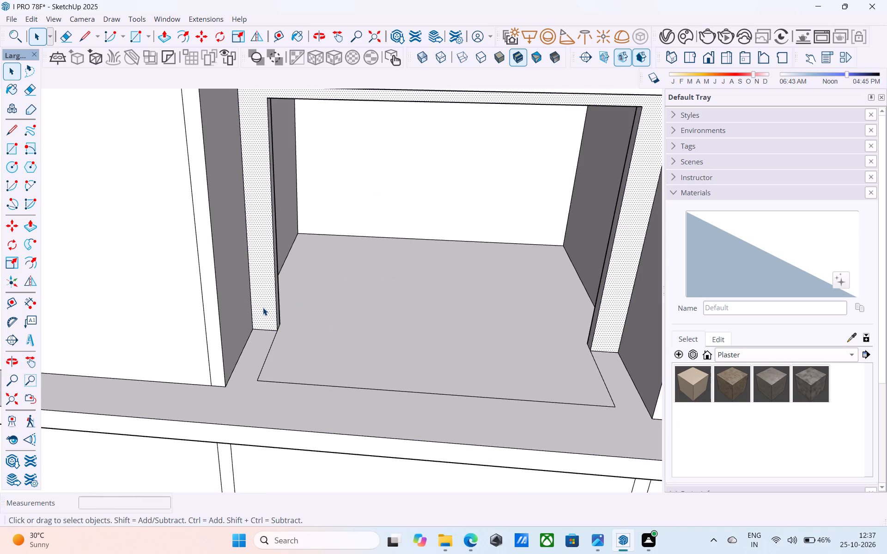
key(p)
click(263, 307)
text(1')
key(Return)
key(space)
Examine the recessed opening frame, its side walls and the wall ends where they meet the slab band.
scroll(263, 318, down, 4)
shift+middle_drag(263, 317, 266, 342)
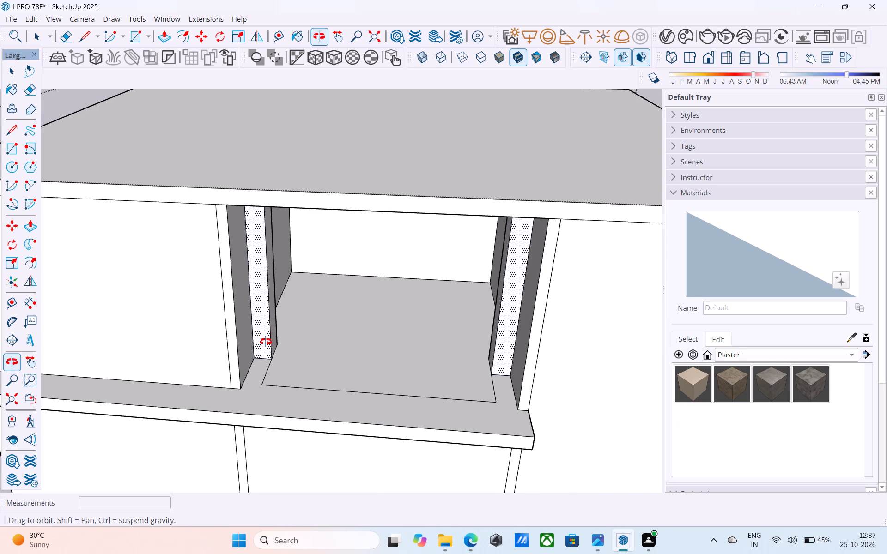
shift+middle_drag(266, 342, 266, 342)
shift+middle_drag(263, 366, 273, 364)
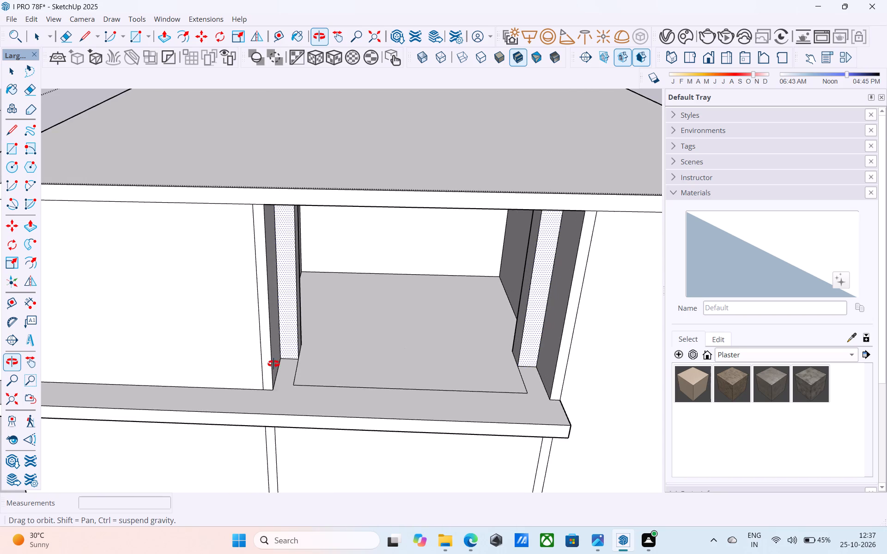
shift+middle_drag(273, 364, 282, 356)
shift+middle_drag(277, 373, 267, 383)
scroll(267, 383, up, 5)
scroll(278, 376, down, 4)
shift+middle_drag(279, 378, 274, 391)
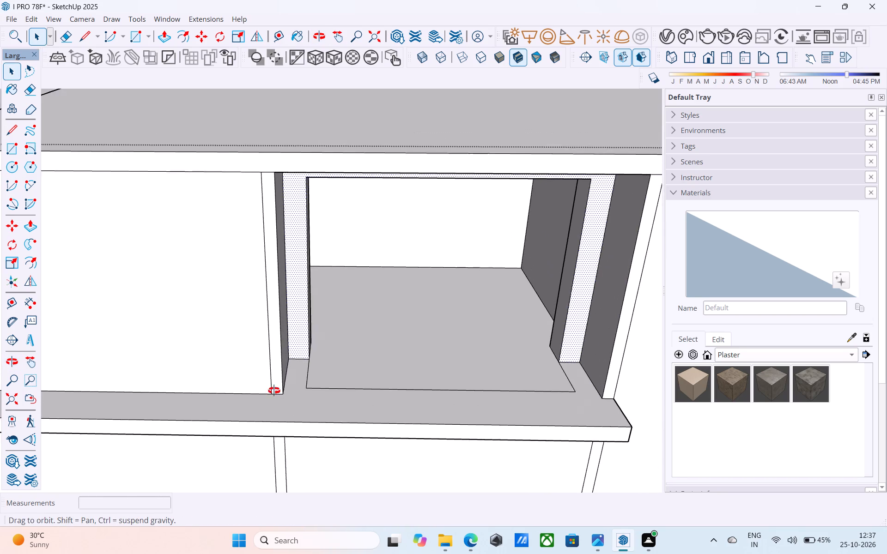
shift+middle_drag(274, 391, 294, 408)
scroll(293, 407, up, 2)
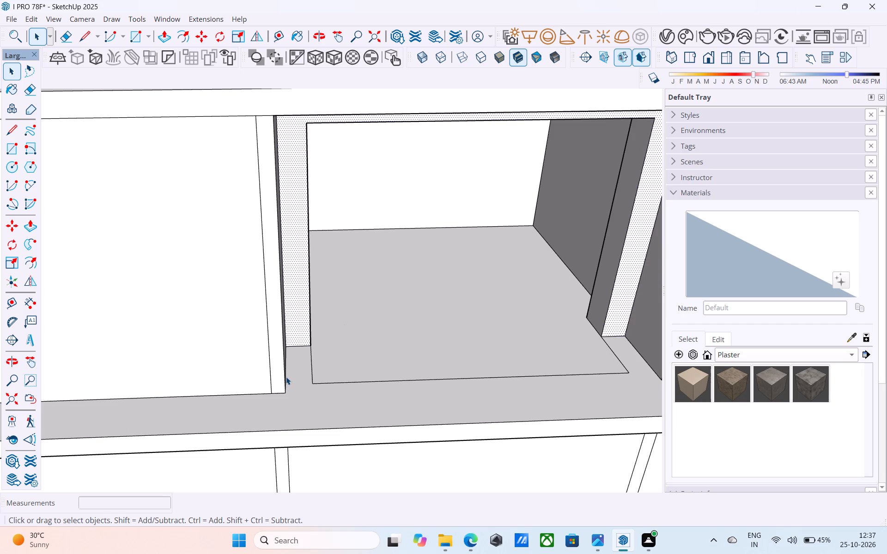
scroll(276, 363, down, 4)
middle_drag(273, 367, 263, 354)
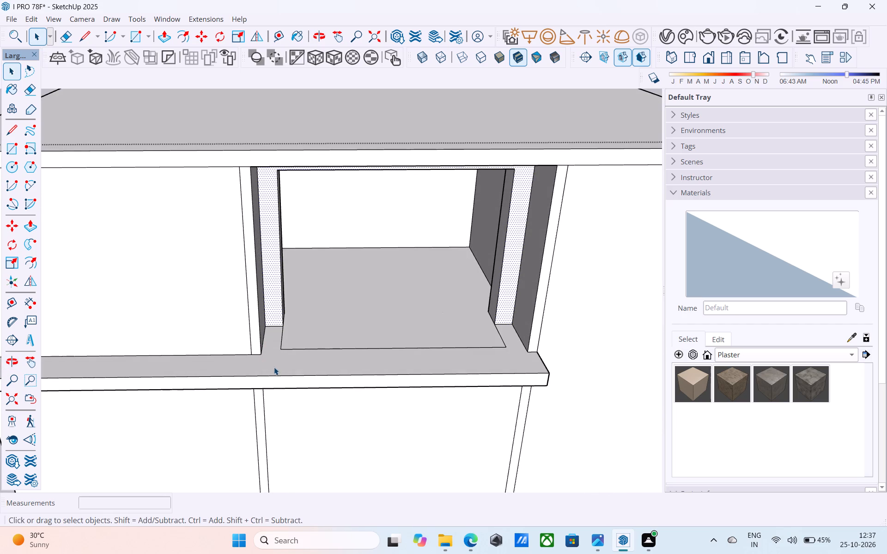
Copy the bottom edge of the left wall end beside the recess 3' straight up from the slab band.
scroll(272, 369, down, 2)
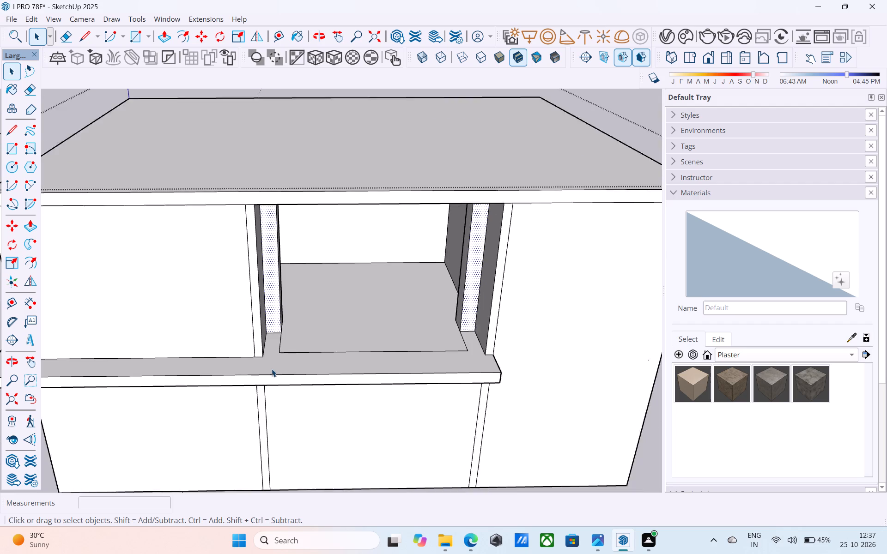
scroll(272, 369, down, 2)
middle_drag(271, 368, 271, 361)
scroll(257, 339, up, 5)
middle_click(257, 339)
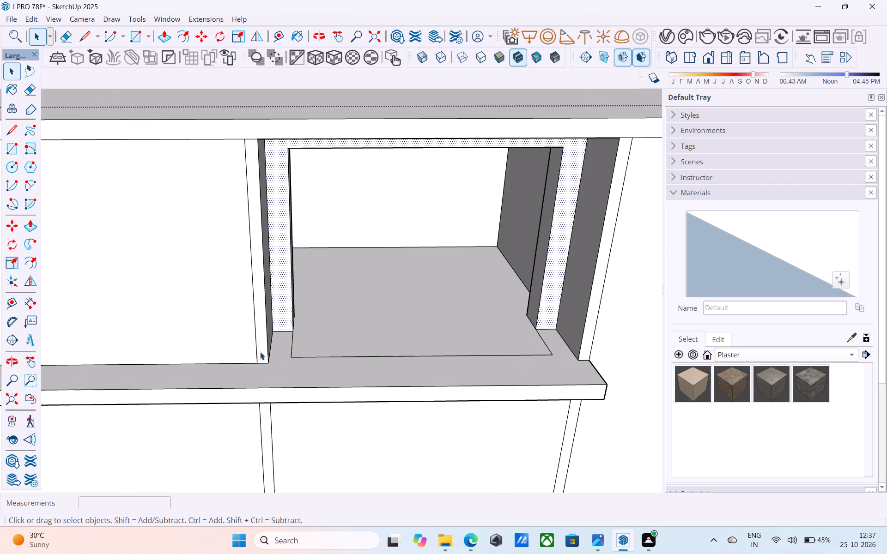
scroll(261, 364, up, 7)
click(261, 361)
key(m)
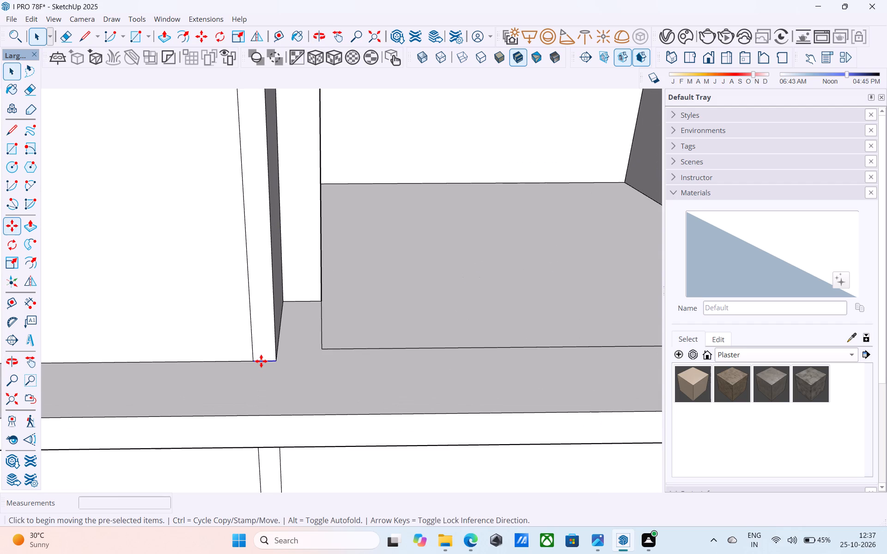
click(273, 359)
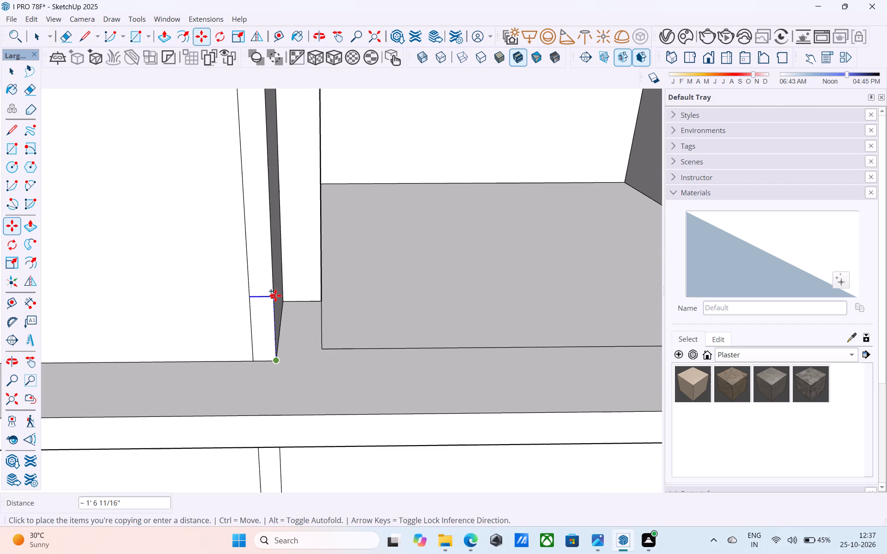
text(3')
key(Return)
Offset the outline of the 3' high lower wall-end face 2" inwards.
shift+scroll(290, 282, down, 3)
shift+middle_drag(290, 282, 296, 332)
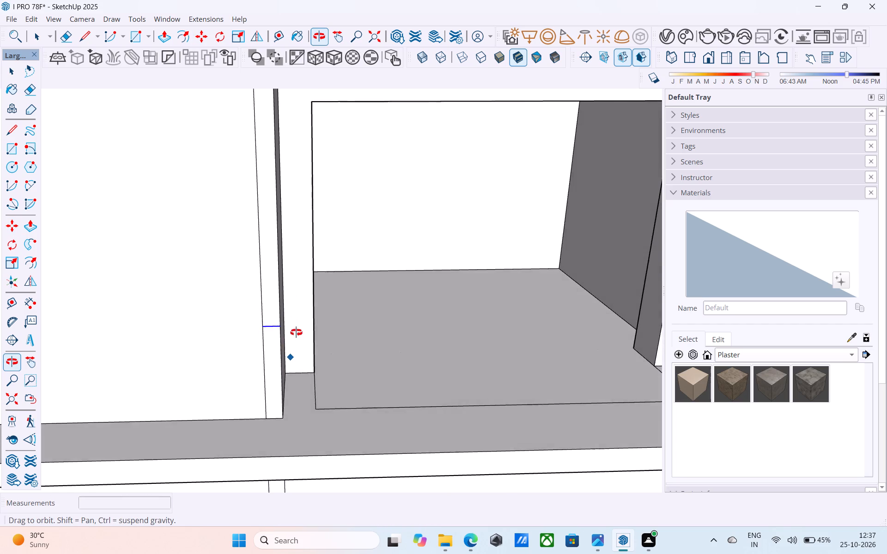
shift+middle_drag(296, 332, 297, 318)
scroll(273, 338, up, 7)
key(space)
click(270, 339)
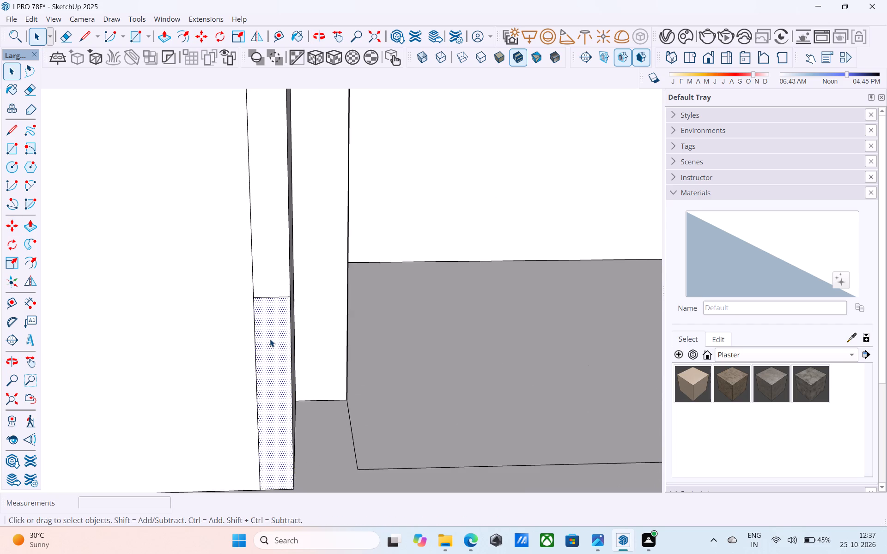
key(f)
click(270, 339)
text(1")
key(Return)
text(2")
key(Return)
key(space)
Push/Pull the narrow offset strip outwards over the slab band to about its front edge, forming a low railing panel.
click(271, 339)
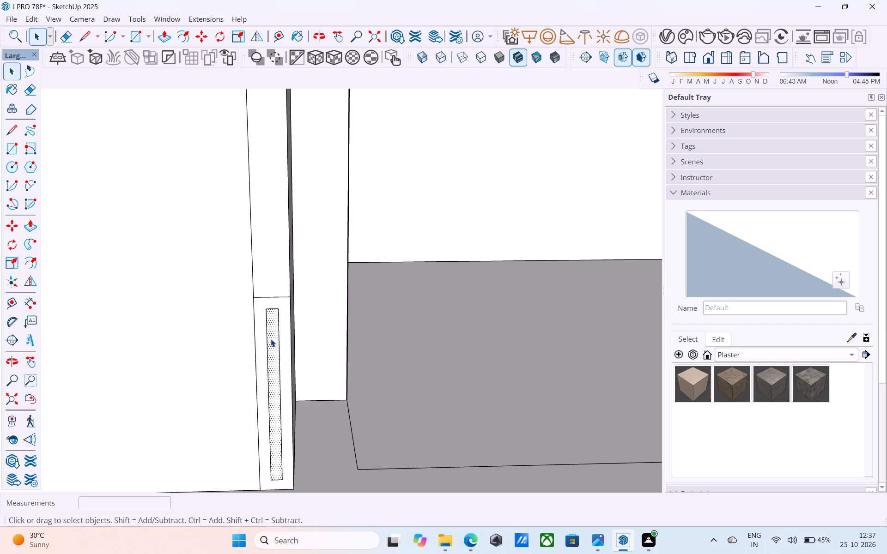
key(p)
click(271, 339)
scroll(271, 338, down, 10)
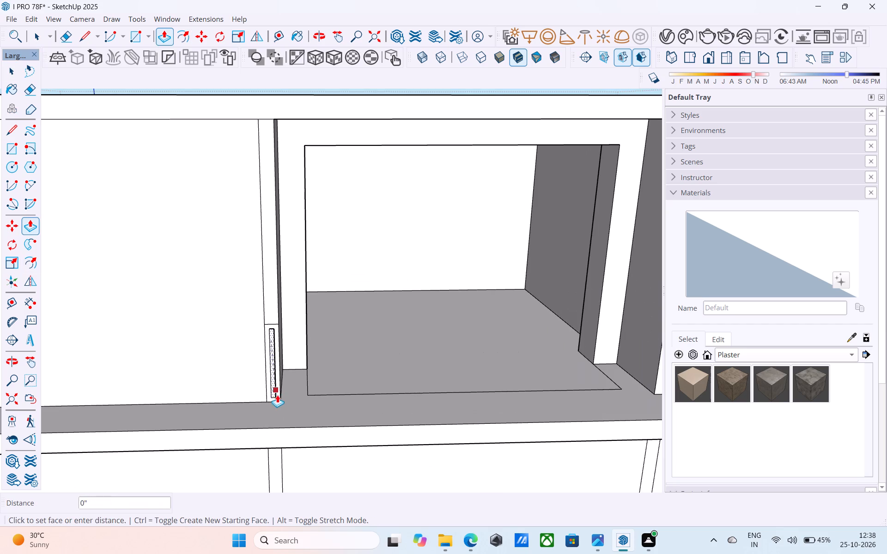
click(301, 426)
Check the thickness of the low railing panel across its front end with the Line tool.
scroll(324, 416, down, 5)
middle_drag(359, 416, 253, 422)
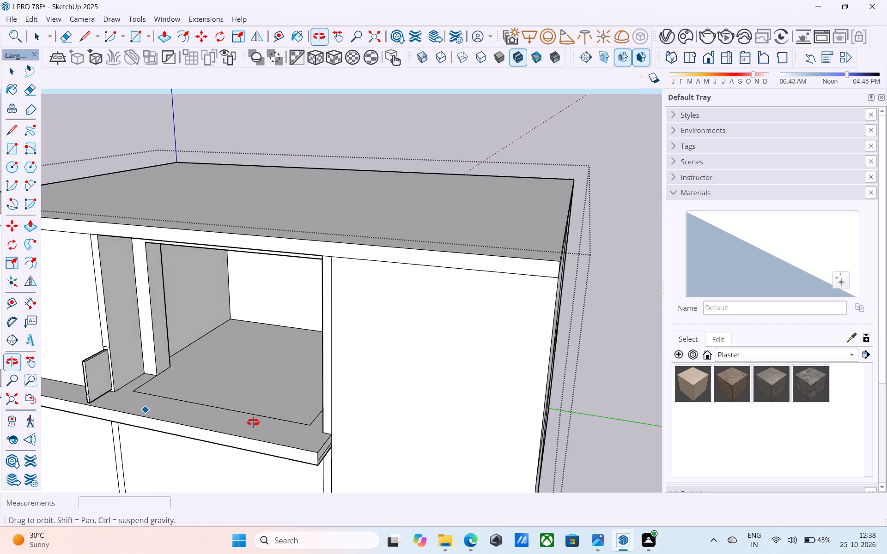
middle_drag(253, 422, 339, 415)
middle_drag(303, 403, 327, 457)
scroll(261, 434, up, 10)
key(l)
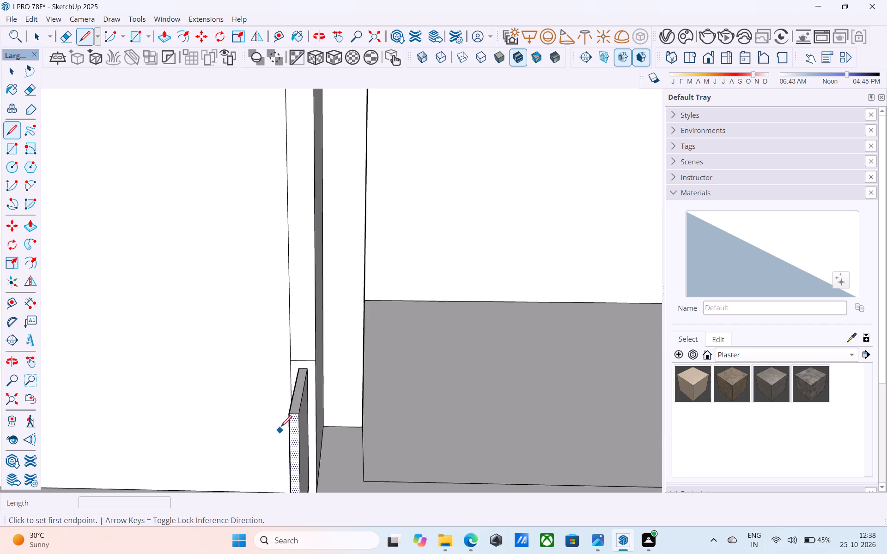
scroll(281, 428, up, 8)
click(302, 411)
key(space)
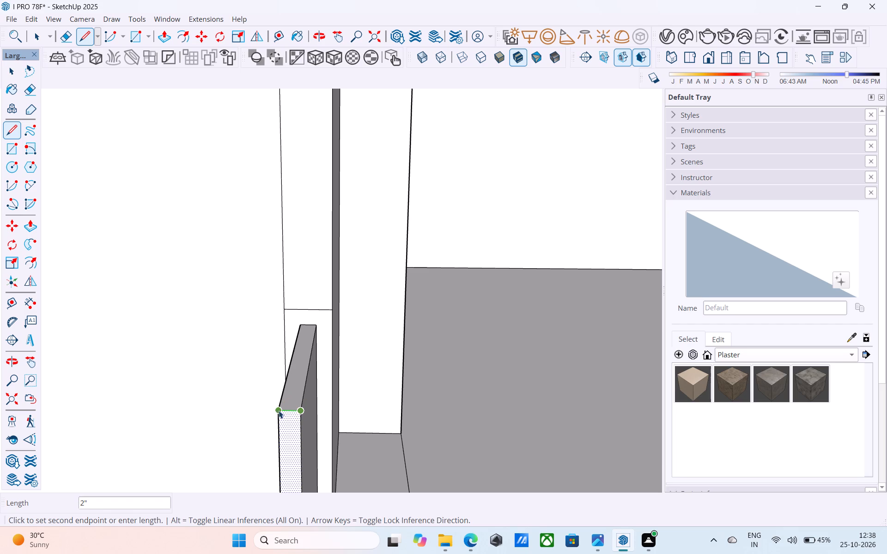
Examine the recess from several angles, comparing the railing panel side with the opposite wall end.
scroll(290, 404, down, 16)
scroll(393, 363, down, 3)
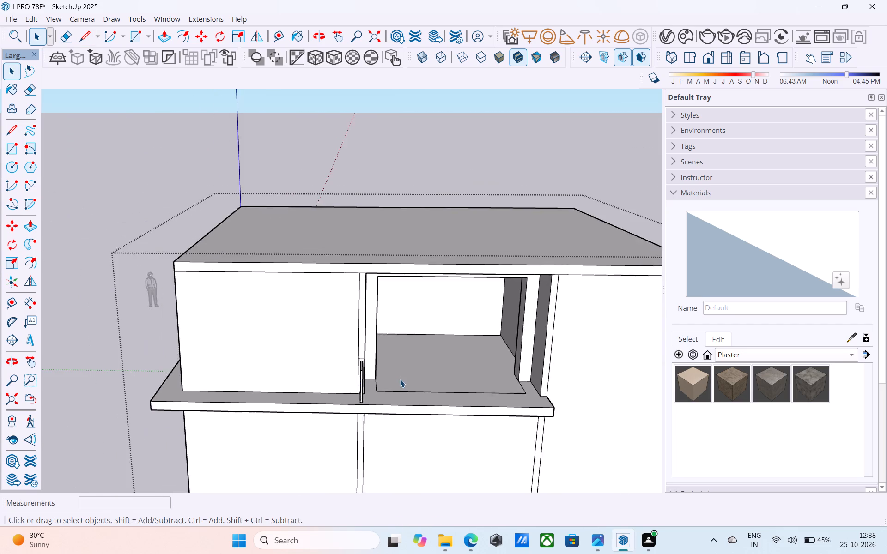
scroll(400, 379, down, 2)
middle_drag(401, 382, 360, 388)
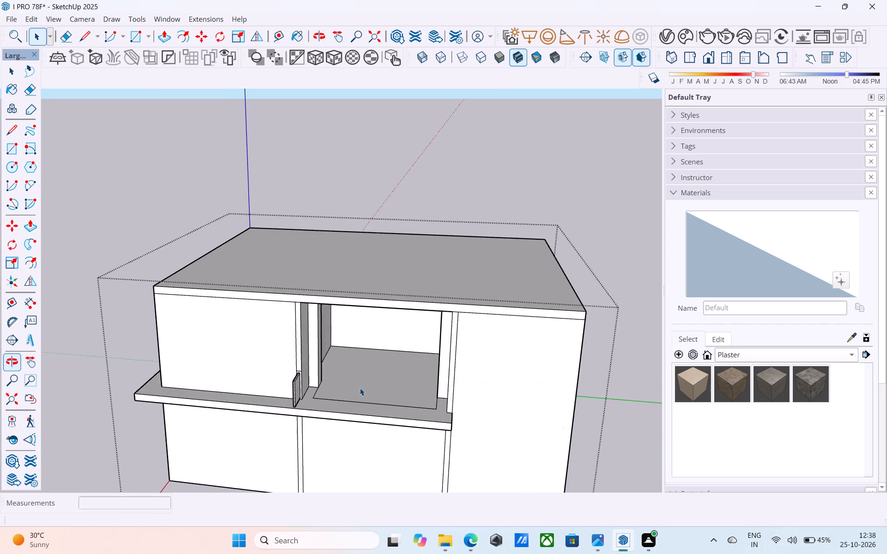
scroll(384, 383, up, 5)
scroll(406, 382, down, 4)
middle_drag(287, 394, 298, 391)
scroll(502, 386, up, 4)
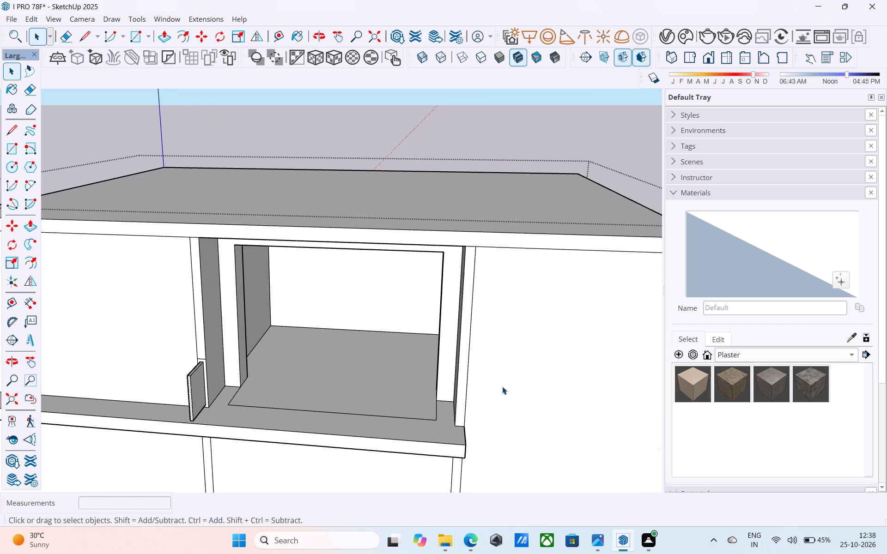
middle_drag(439, 386, 471, 387)
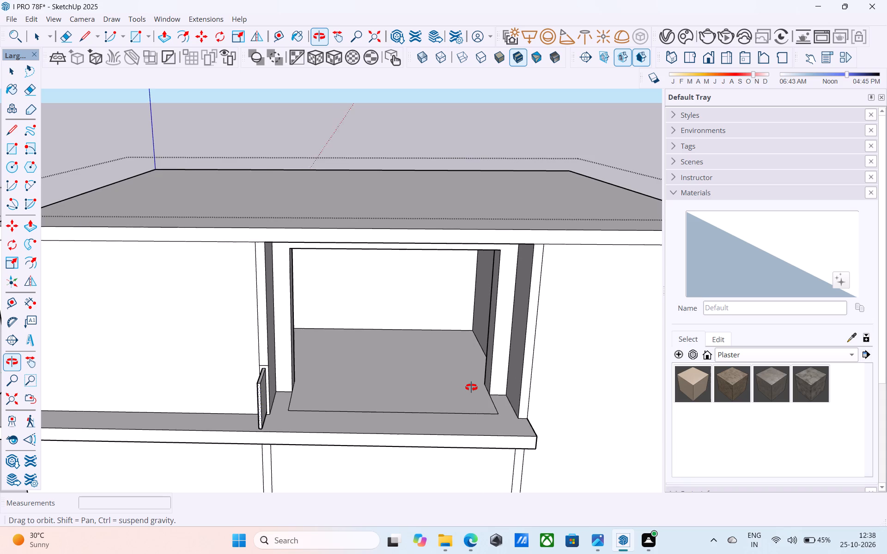
middle_drag(471, 387, 455, 387)
scroll(498, 400, up, 5)
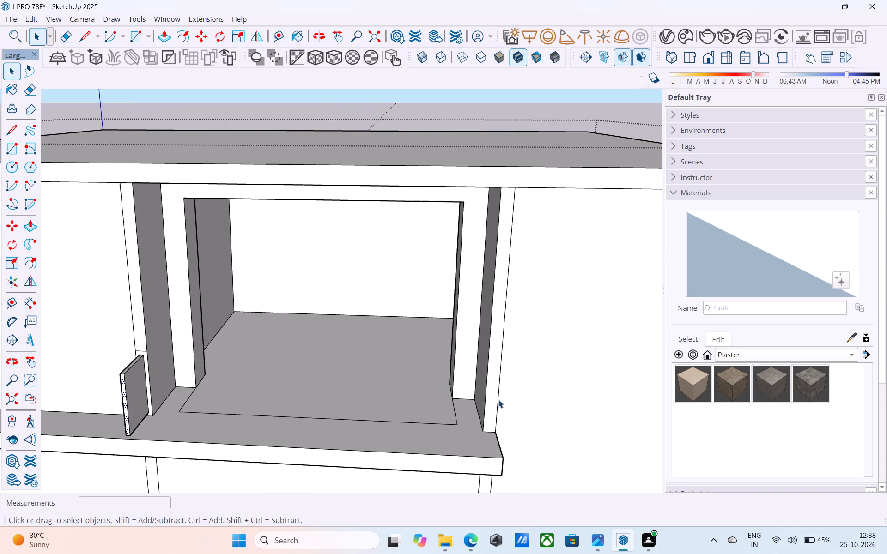
scroll(498, 400, up, 2)
scroll(492, 396, down, 6)
middle_drag(486, 397, 436, 416)
scroll(404, 406, up, 1)
scroll(398, 404, down, 4)
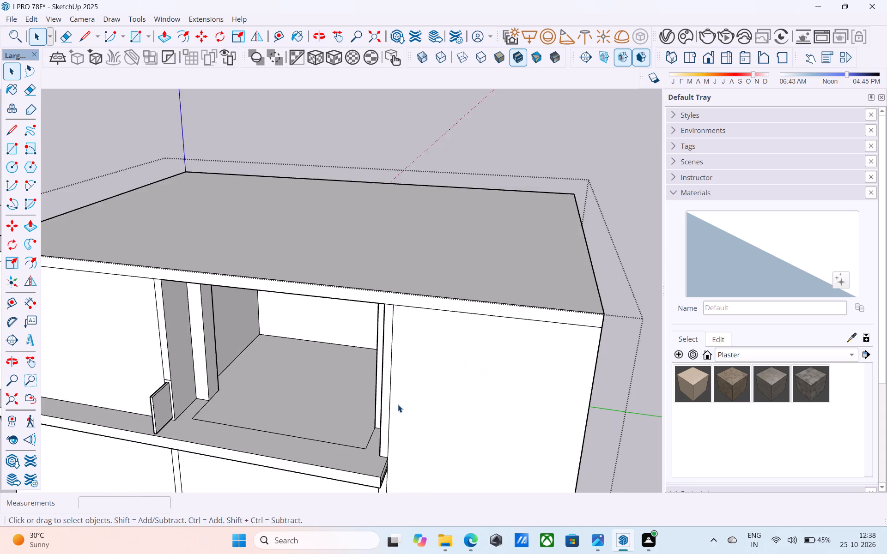
middle_drag(398, 404, 747, 352)
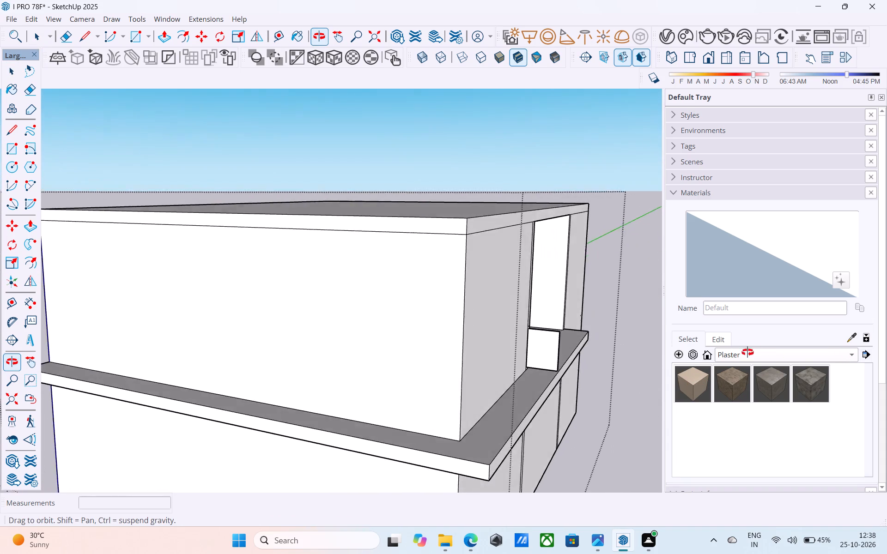
middle_drag(747, 352, 473, 349)
Copy the bottom edge of the right wall end beside the recess 3' straight up from the slab band.
scroll(467, 371, up, 4)
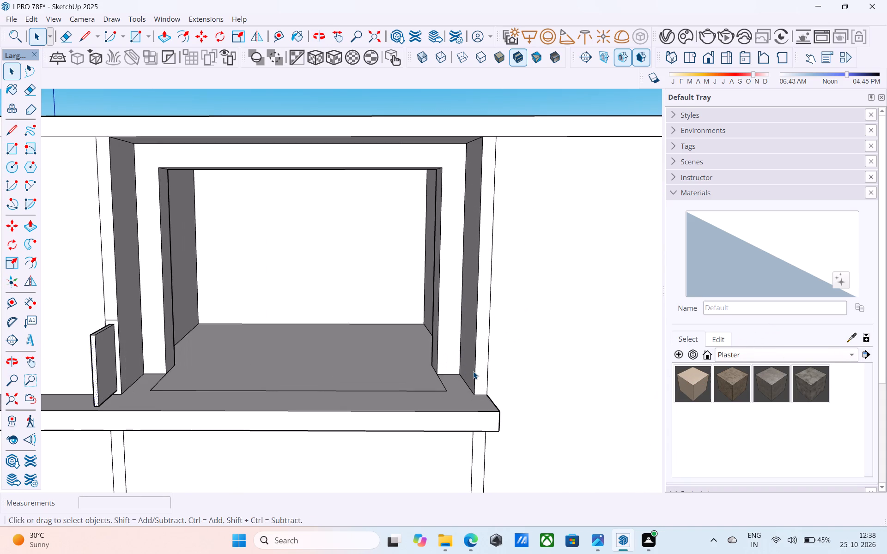
scroll(473, 371, down, 2)
middle_click(473, 371)
scroll(476, 380, up, 3)
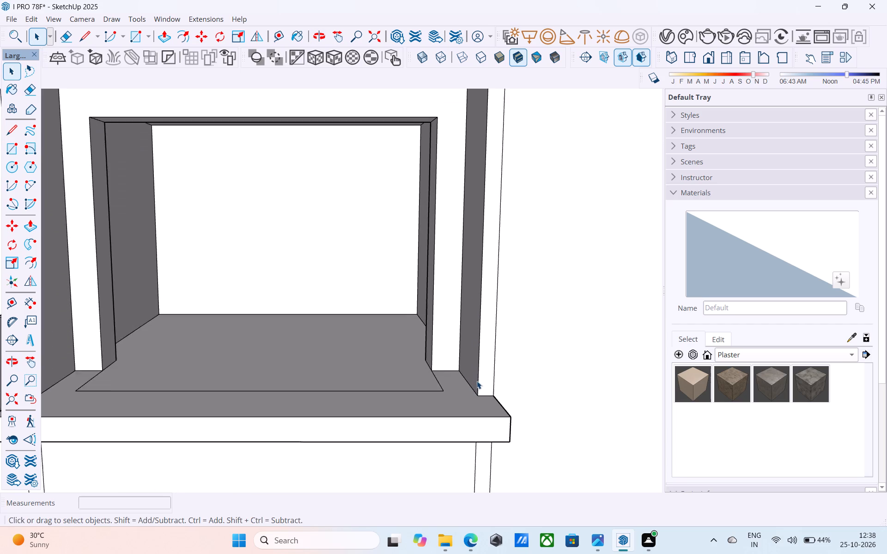
scroll(477, 381, up, 3)
click(484, 397)
key(m)
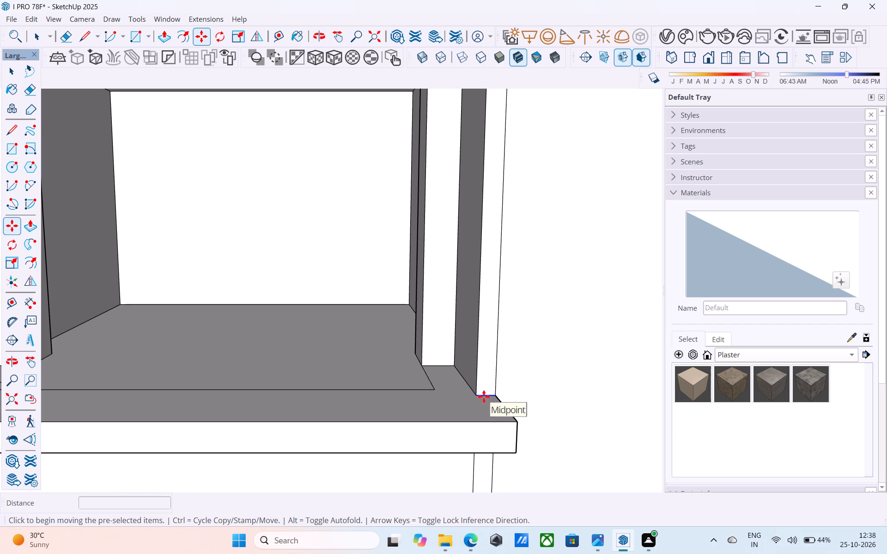
click(478, 394)
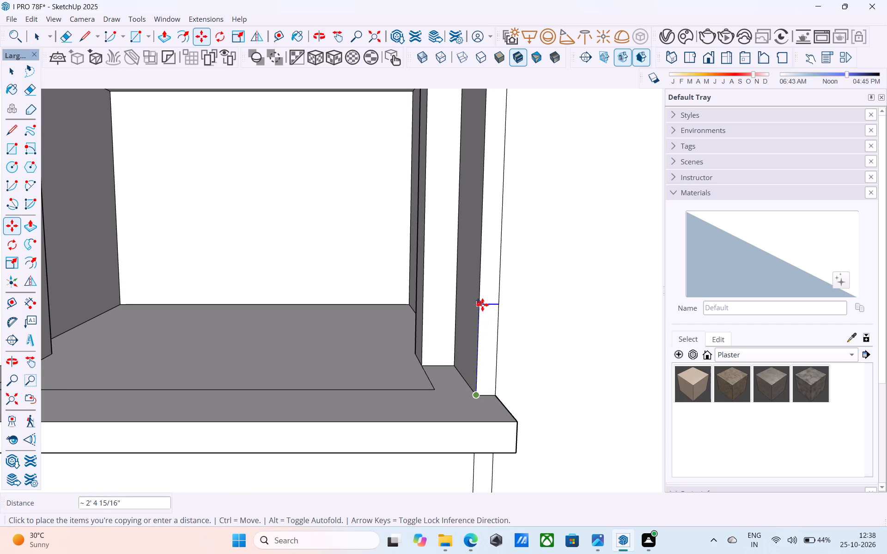
text(3')
key(Return)
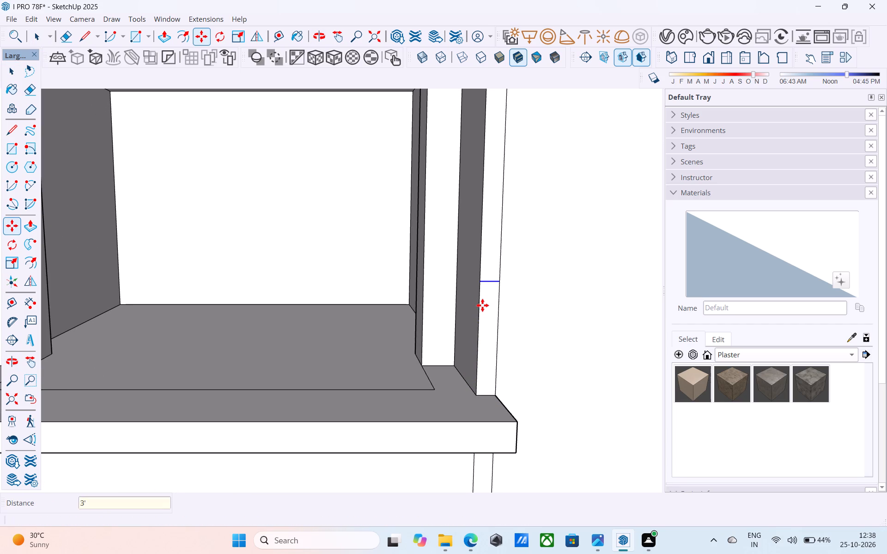
key(space)
Offset the outline of the right wall end's 3' high lower face 2" inwards.
click(490, 305)
scroll(490, 302, up, 4)
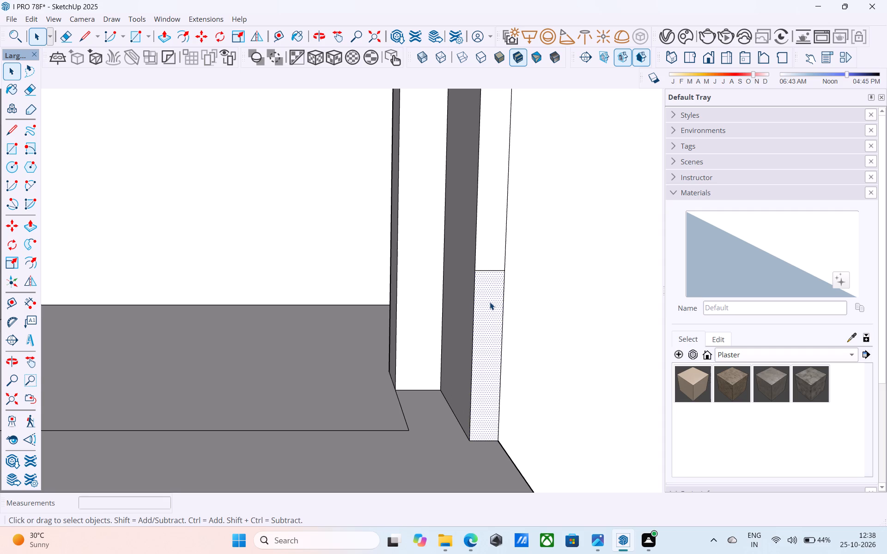
key(f)
click(490, 302)
text(2")
key(Return)
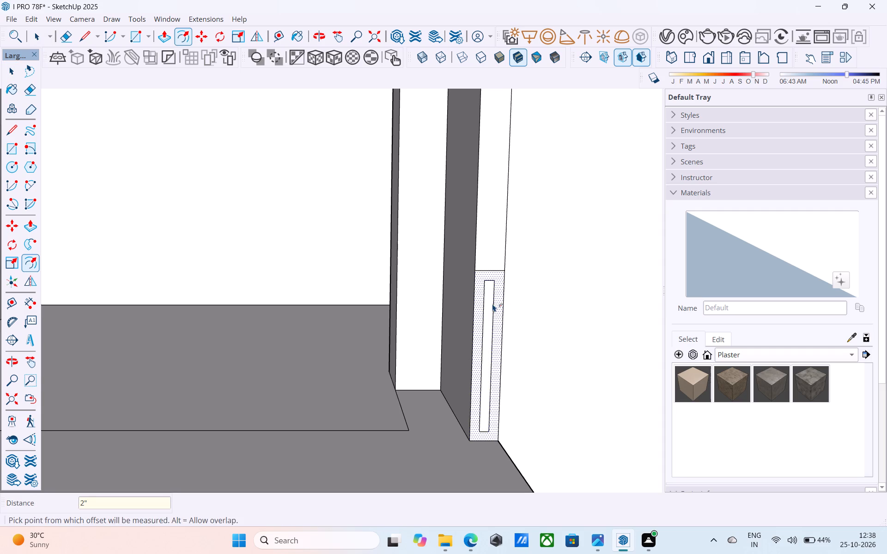
key(space)
Push/Pull the narrow offset strip 2' outwards over the slab band, level with the front of the opposite railing panel.
click(492, 304)
key(p)
click(490, 304)
scroll(498, 319, down, 9)
click(82, 311)
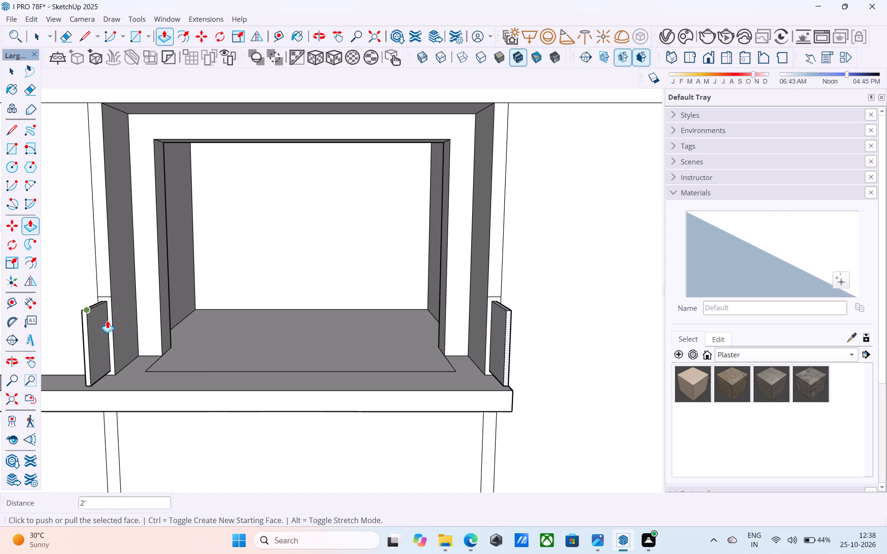
Copy the front vertical edge on the right railing panel's inner face 2" back towards the wall.
scroll(256, 331, down, 4)
middle_drag(266, 349, 297, 443)
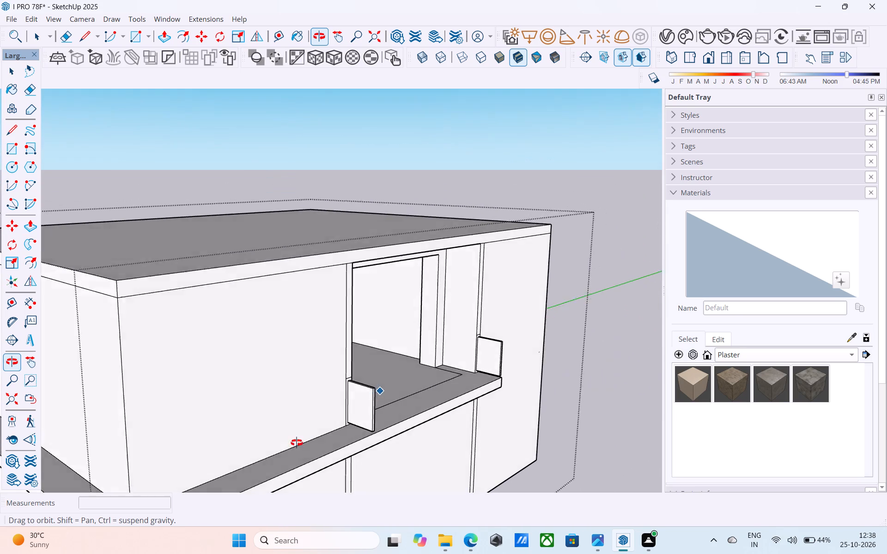
middle_drag(297, 443, 294, 447)
scroll(447, 375, up, 4)
shift+middle_drag(482, 361, 349, 396)
scroll(393, 374, up, 1)
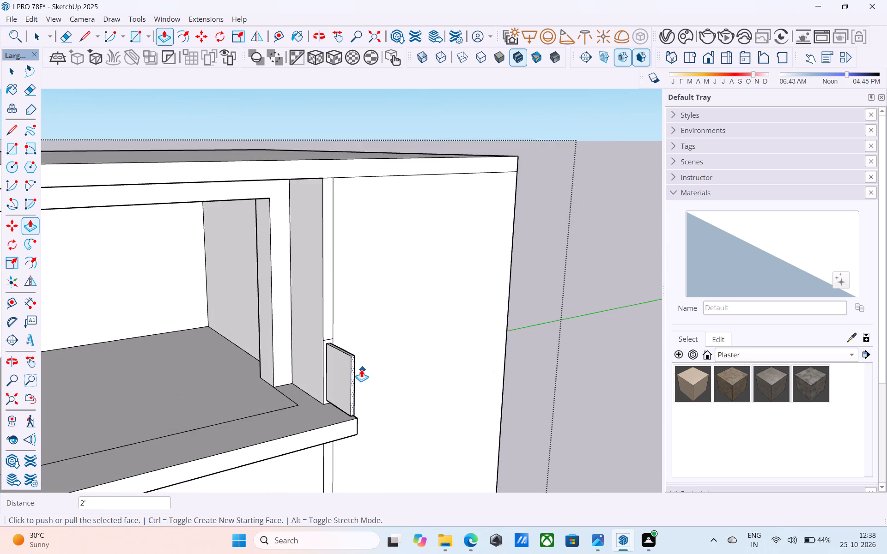
middle_drag(361, 369, 395, 387)
key(space)
scroll(404, 376, up, 8)
click(401, 388)
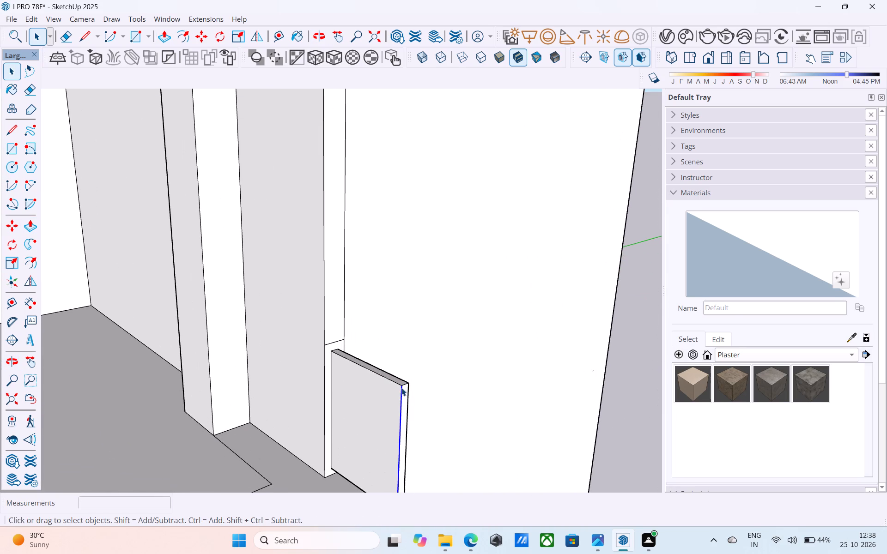
key(m)
scroll(401, 386, up, 5)
click(401, 386)
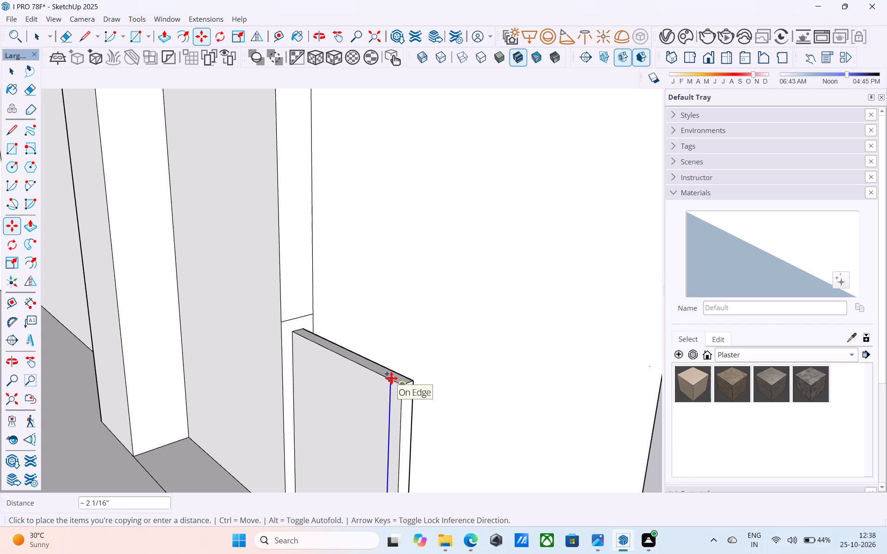
text(2")
key(Return)
key(space)
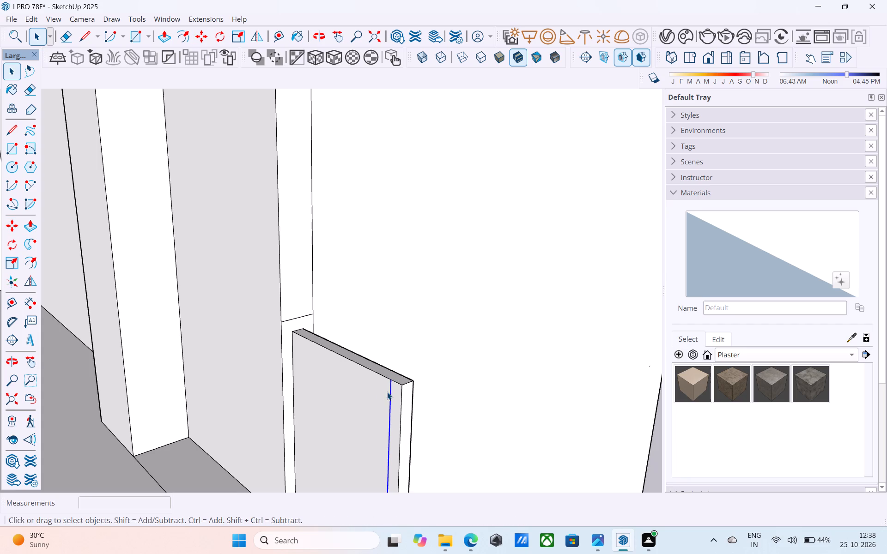
Push/Pull the 2" strip 14' 4" across the recess to the left railing panel, forming the front railing.
click(394, 396)
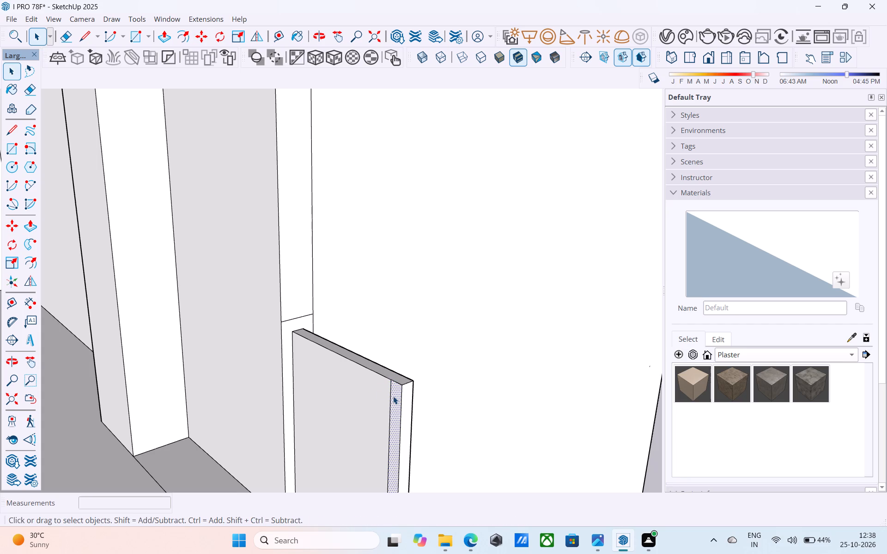
key(p)
click(393, 396)
scroll(388, 403, down, 20)
scroll(388, 403, down, 4)
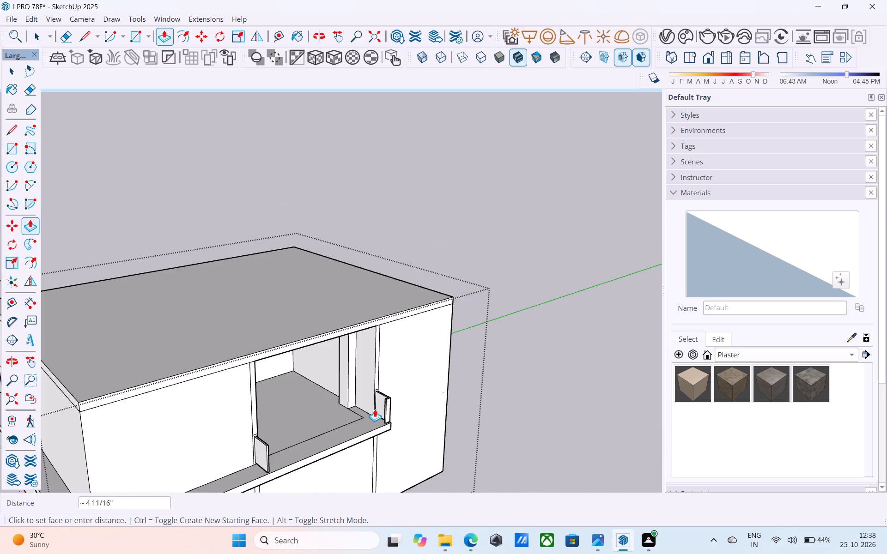
scroll(299, 450, up, 20)
scroll(299, 450, up, 1)
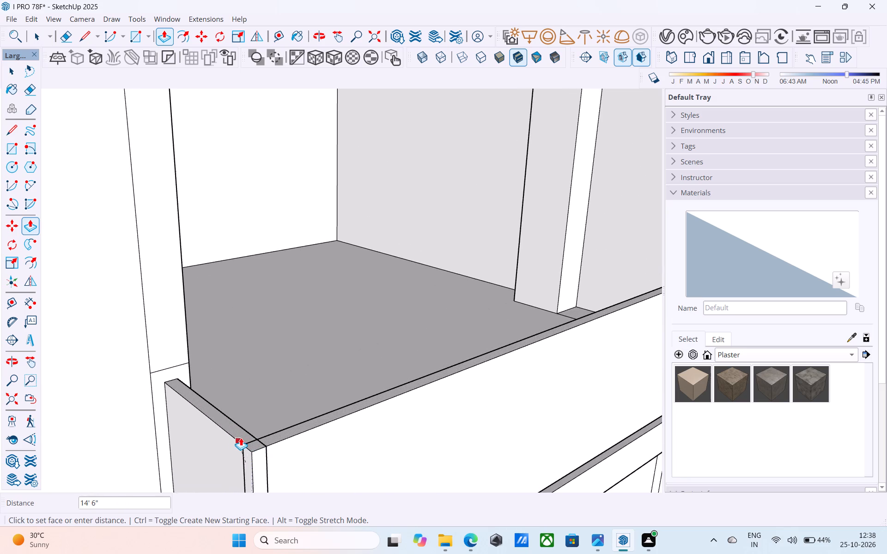
click(244, 430)
Erase the leftover seam edges on the front and top faces where the front railing meets the left panel.
scroll(263, 426, down, 6)
middle_drag(295, 418, 230, 393)
scroll(461, 392, down, 5)
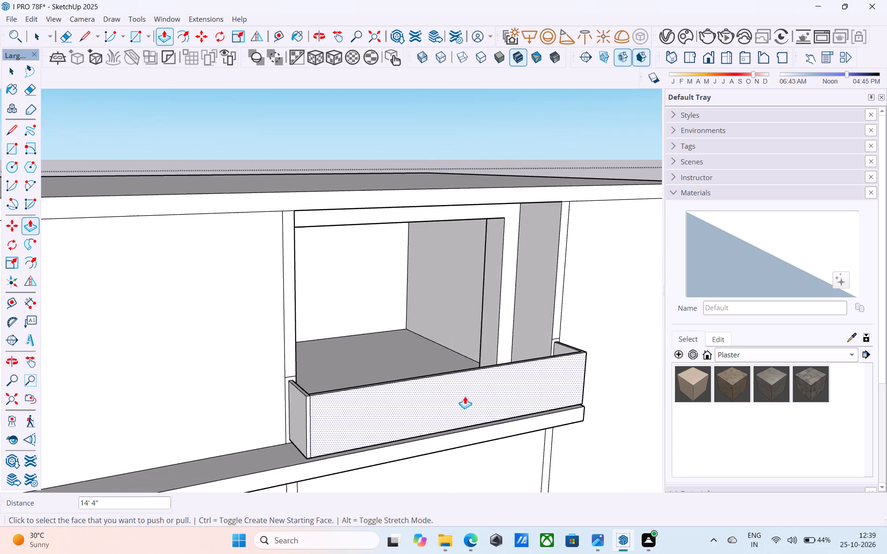
middle_drag(462, 397, 439, 393)
scroll(317, 401, up, 5)
key(e)
scroll(286, 409, up, 4)
click(295, 404)
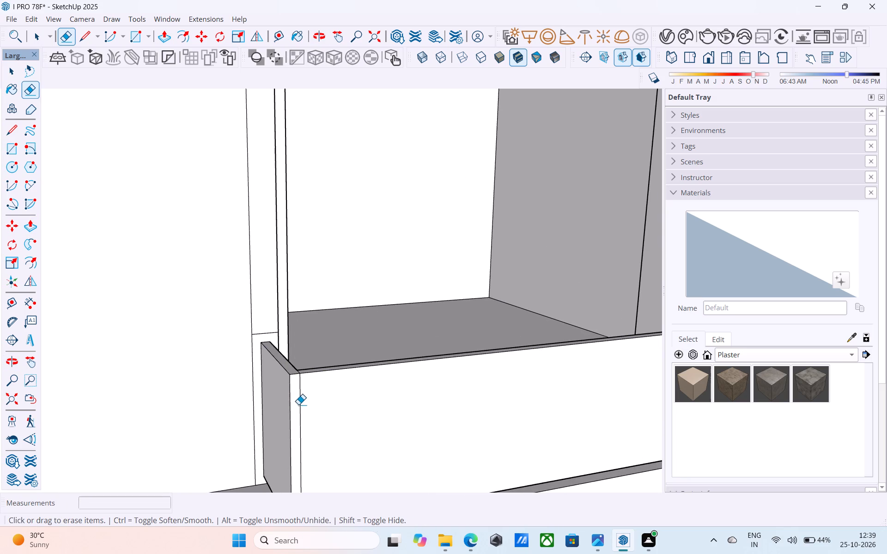
click(300, 399)
scroll(301, 400, down, 2)
middle_drag(299, 422, 298, 459)
scroll(314, 378, up, 10)
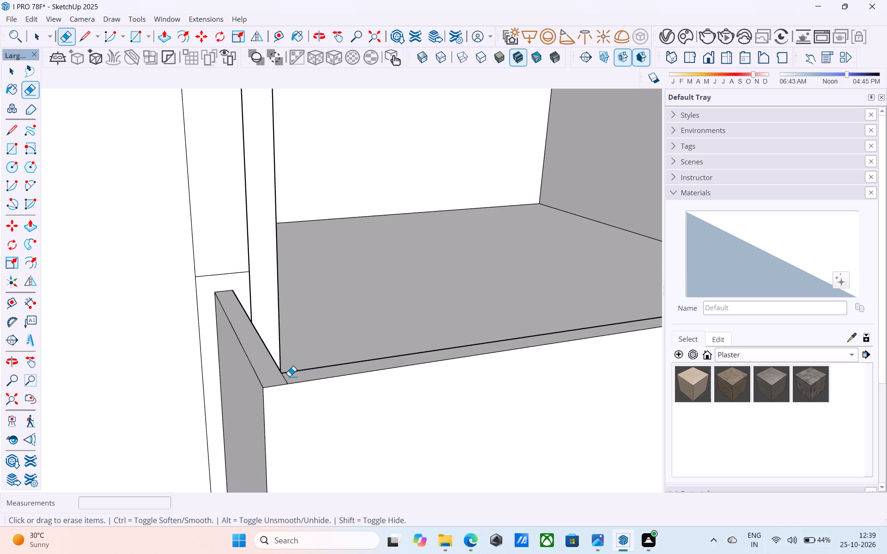
drag(288, 375, 283, 378)
scroll(283, 376, down, 11)
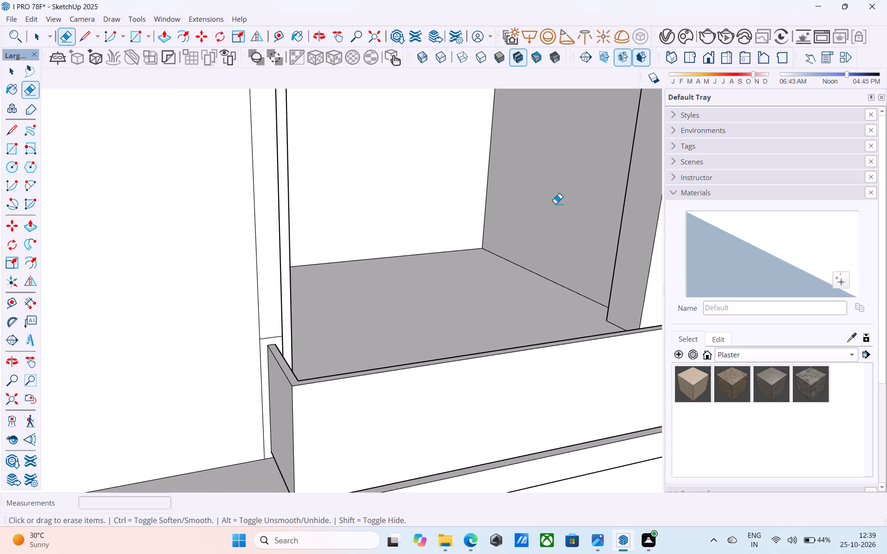
Examine the balcony railing, the slab band and the front wall below from outside.
scroll(532, 219, down, 6)
scroll(514, 257, down, 11)
middle_drag(524, 286, 466, 274)
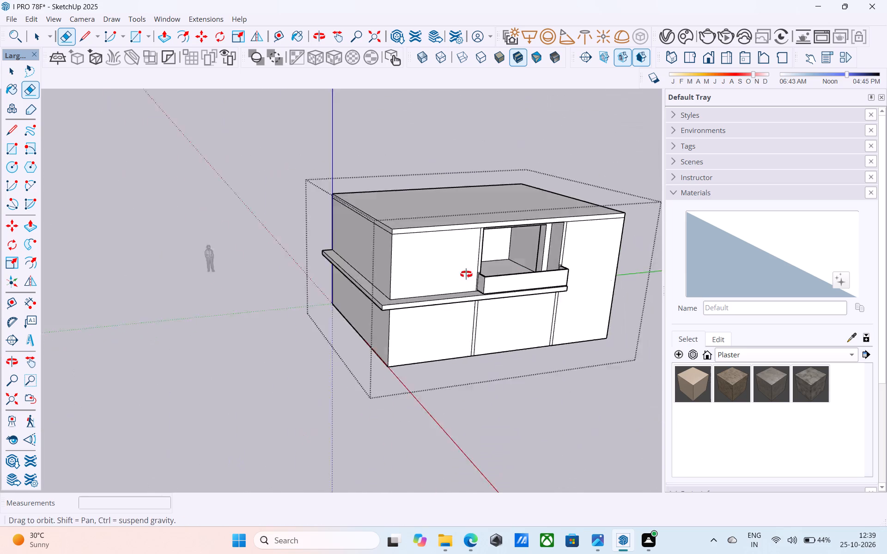
middle_drag(466, 274, 418, 264)
scroll(469, 312, up, 5)
middle_drag(507, 287, 476, 250)
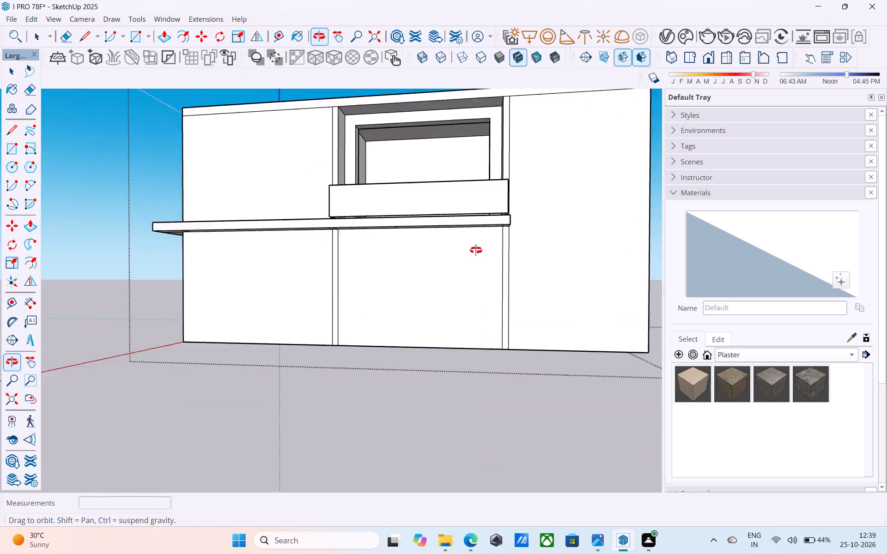
middle_drag(476, 250, 529, 237)
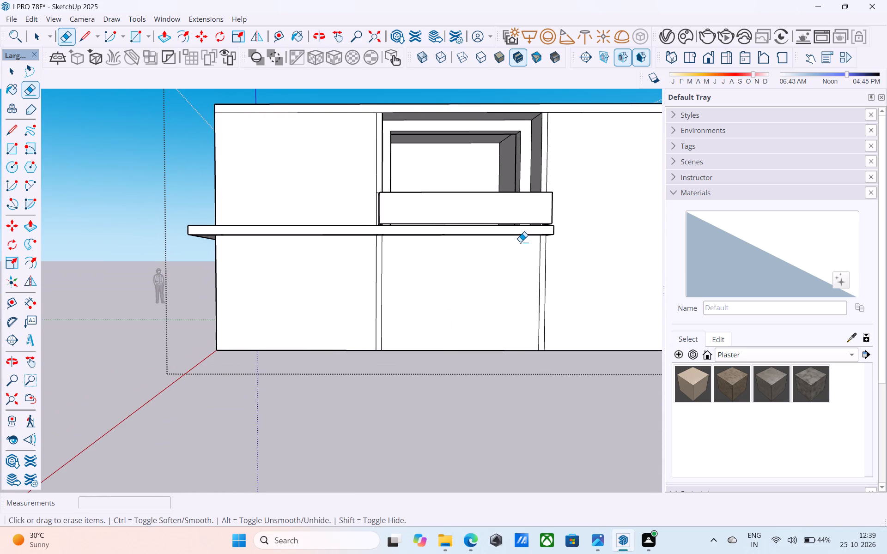
middle_drag(467, 281, 524, 374)
scroll(524, 373, up, 4)
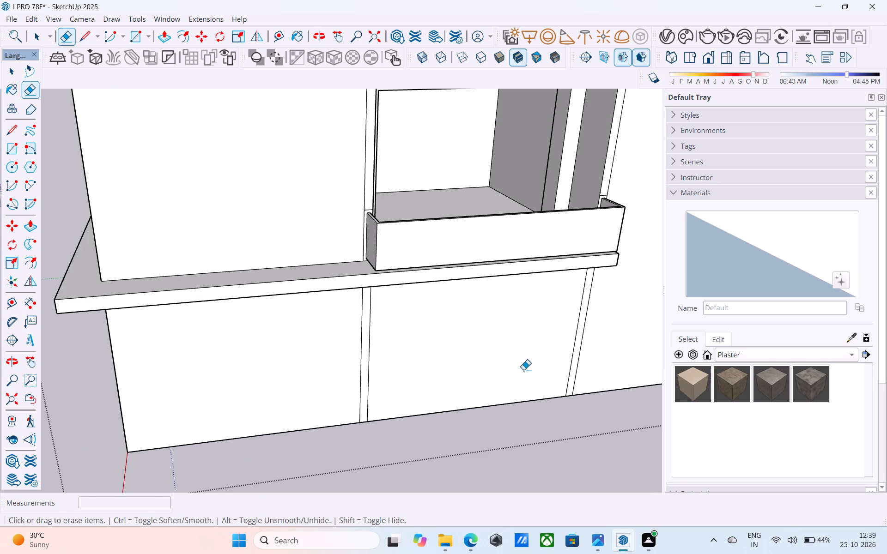
Push/Pull the ground-floor front wall face below the balcony inward into the house.
key(space)
click(516, 361)
key(p)
click(513, 357)
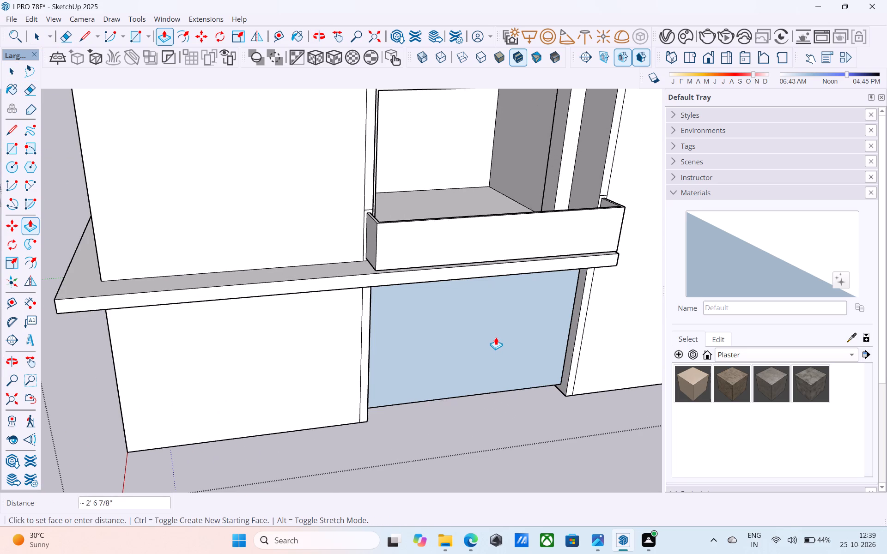
click(492, 326)
key(space)
Delete the pushed-in wall face below the balcony so the ground-floor room opens to the front.
middle_drag(491, 326, 436, 298)
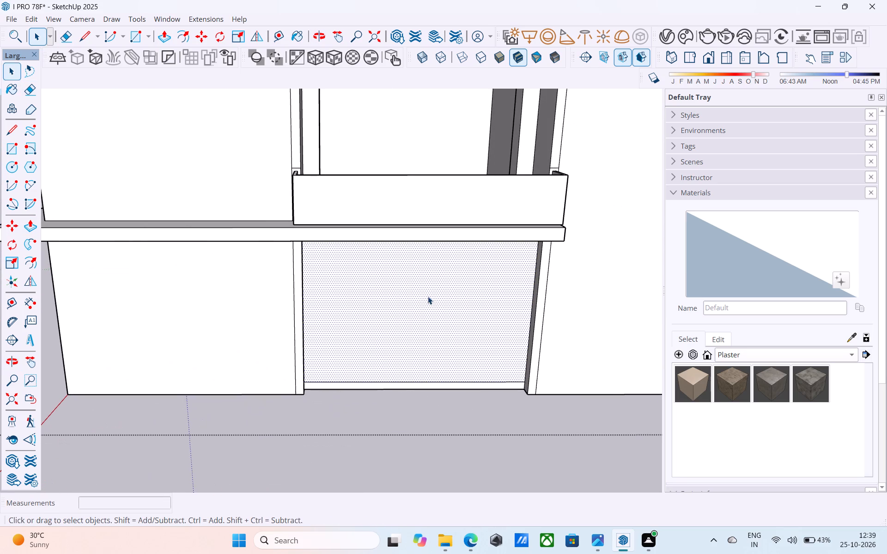
scroll(419, 300, down, 3)
middle_drag(419, 300, 434, 344)
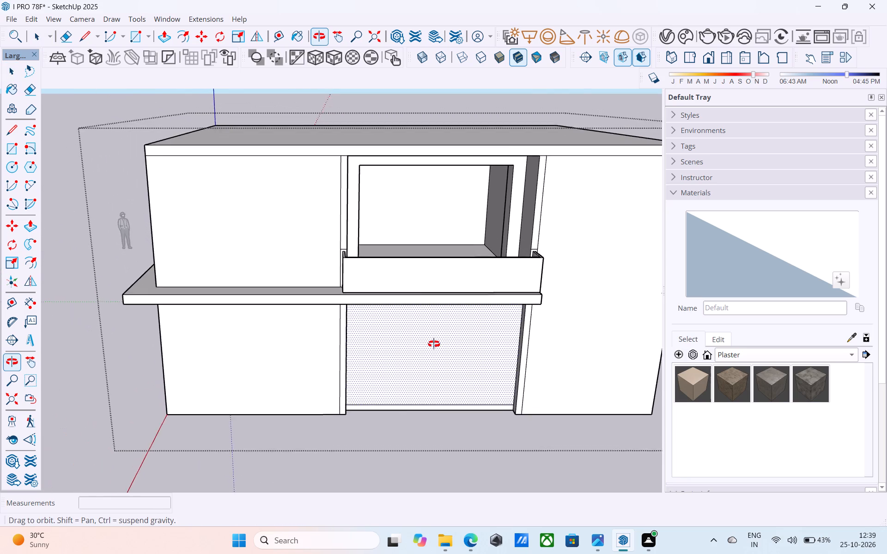
middle_drag(434, 344, 335, 318)
scroll(324, 312, up, 3)
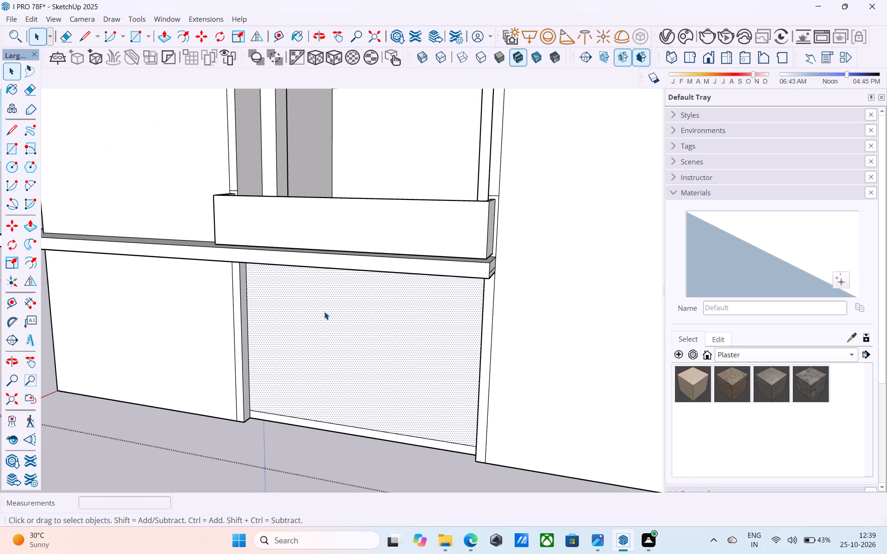
key(Delete)
Examine the ground-floor opening and the slab underside above it from outside and below.
middle_drag(322, 308, 339, 336)
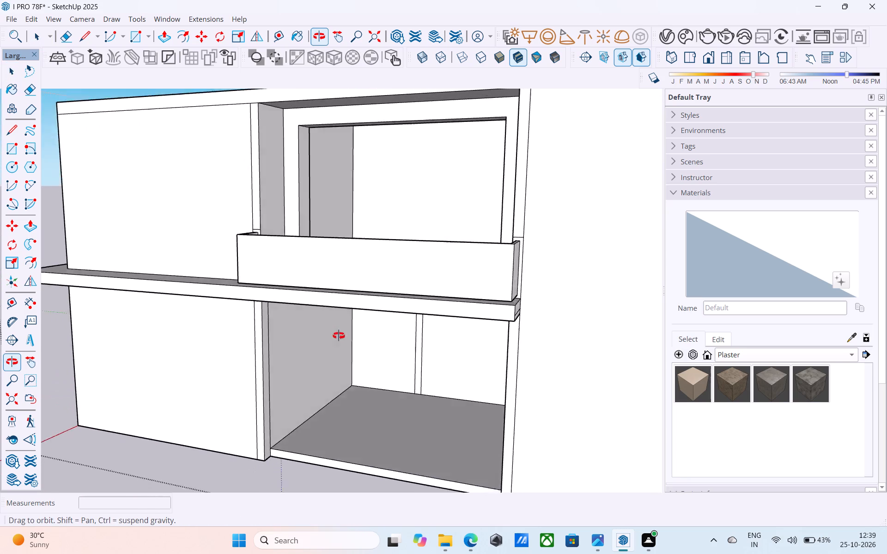
middle_drag(339, 336, 257, 261)
scroll(238, 204, up, 8)
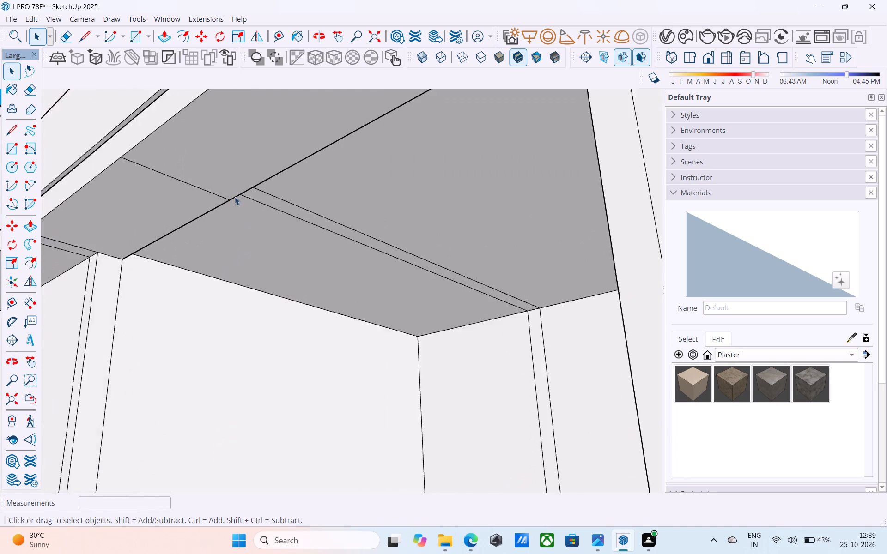
scroll(235, 197, up, 10)
middle_drag(203, 201, 15, 272)
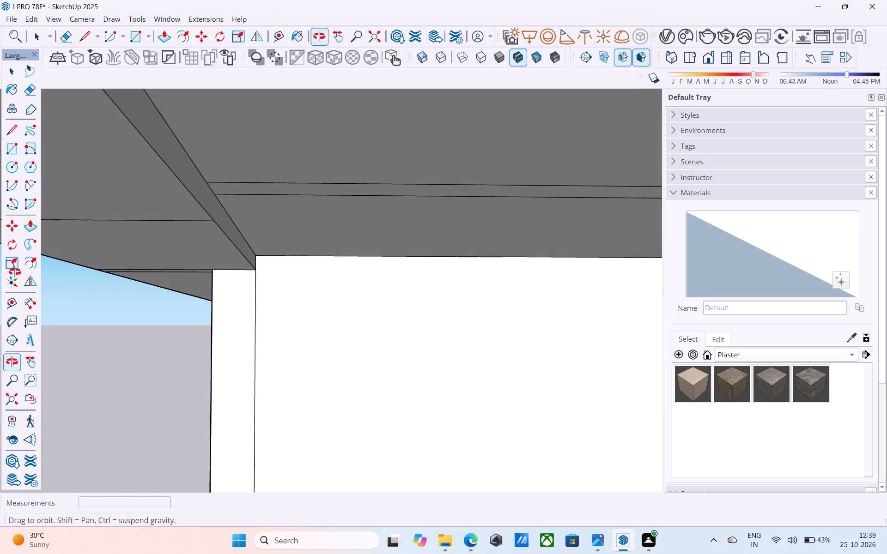
middle_drag(15, 272, 377, 191)
scroll(377, 186, down, 3)
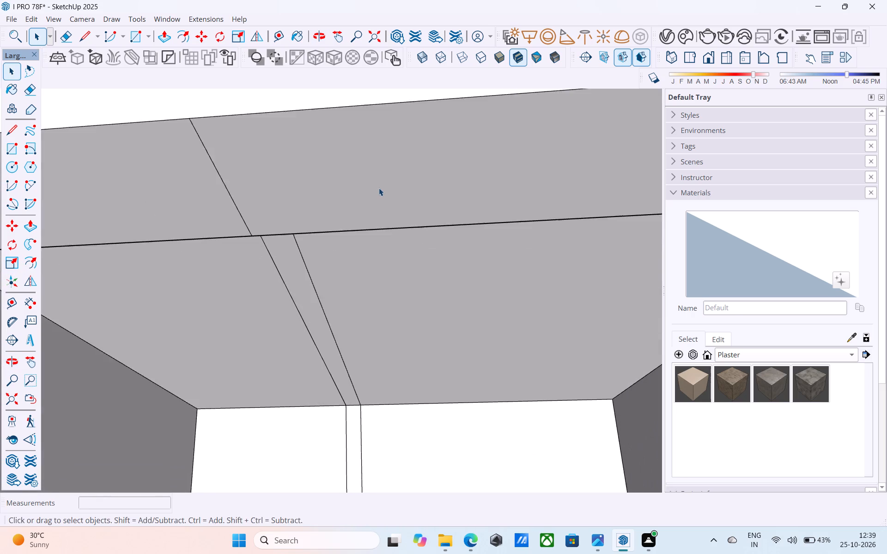
scroll(379, 188, down, 8)
middle_drag(378, 205, 382, 321)
scroll(383, 257, down, 6)
middle_drag(386, 239, 347, 174)
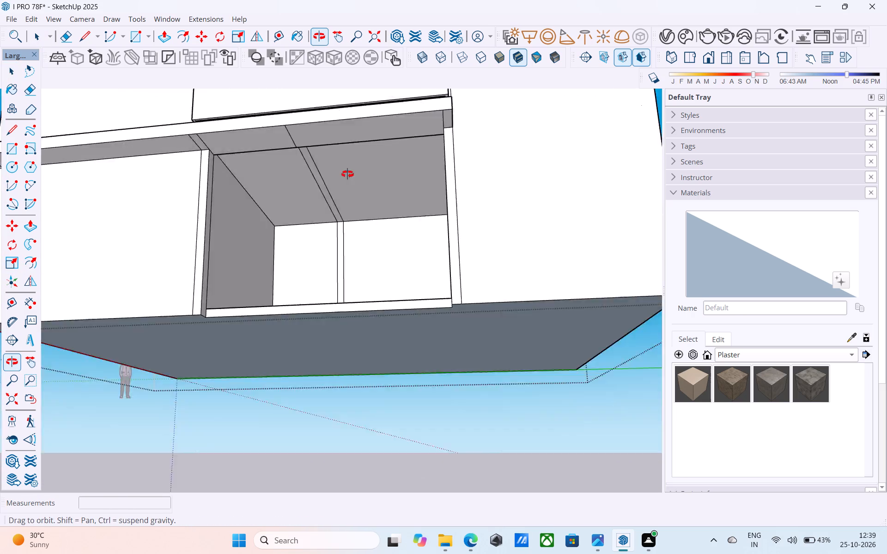
middle_drag(347, 174, 378, 324)
Copy the vertical edge at the inner side of the opening's left jamb 3' inward along the side wall.
scroll(335, 285, up, 5)
shift+middle_drag(352, 311, 431, 355)
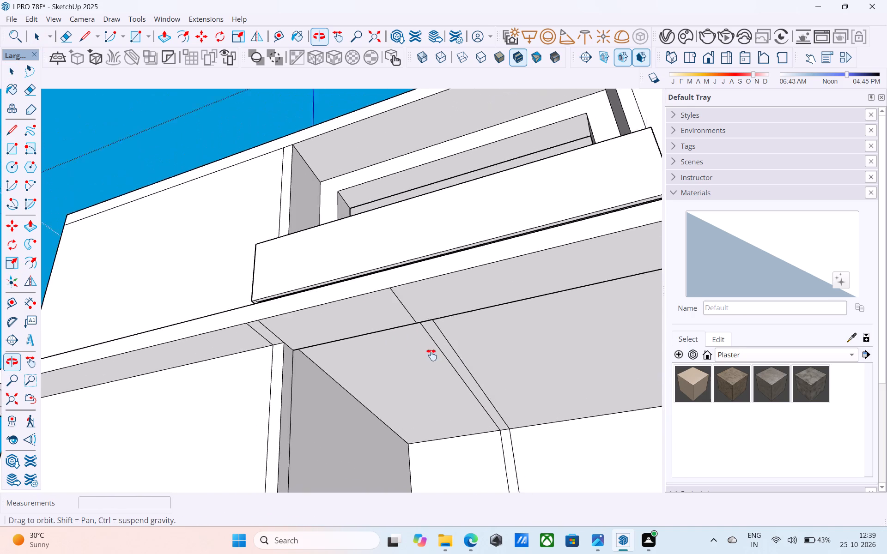
shift+middle_drag(431, 355, 433, 357)
scroll(395, 325, up, 8)
middle_drag(372, 290, 200, 283)
middle_drag(501, 307, 274, 320)
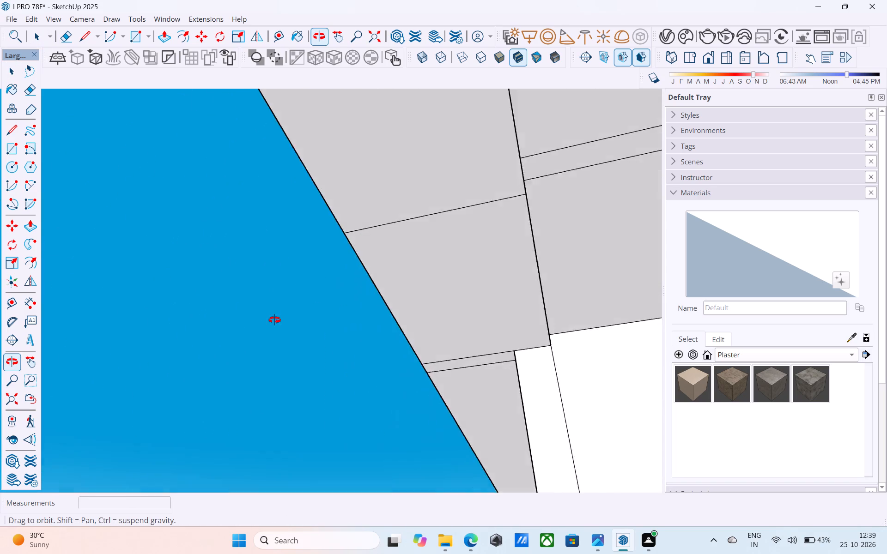
middle_drag(274, 320, 253, 335)
shift+middle_drag(500, 302, 399, 250)
click(487, 295)
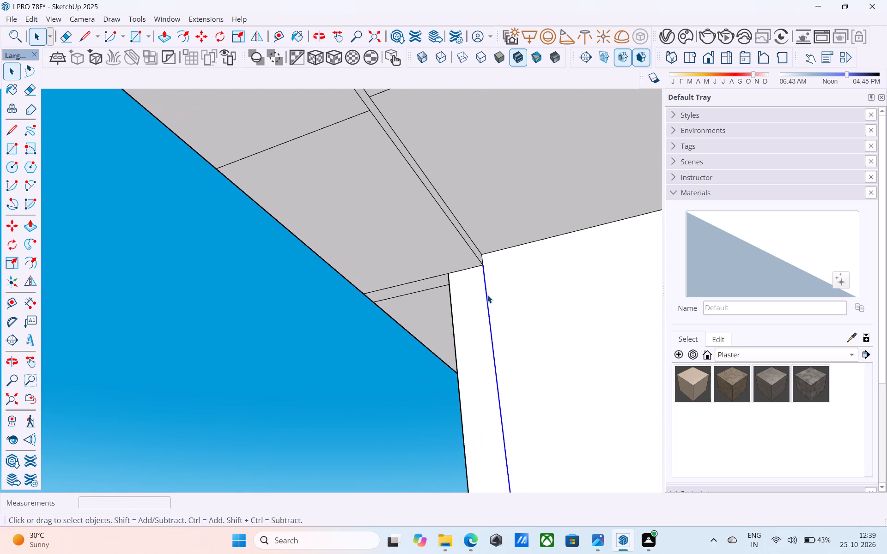
key(m)
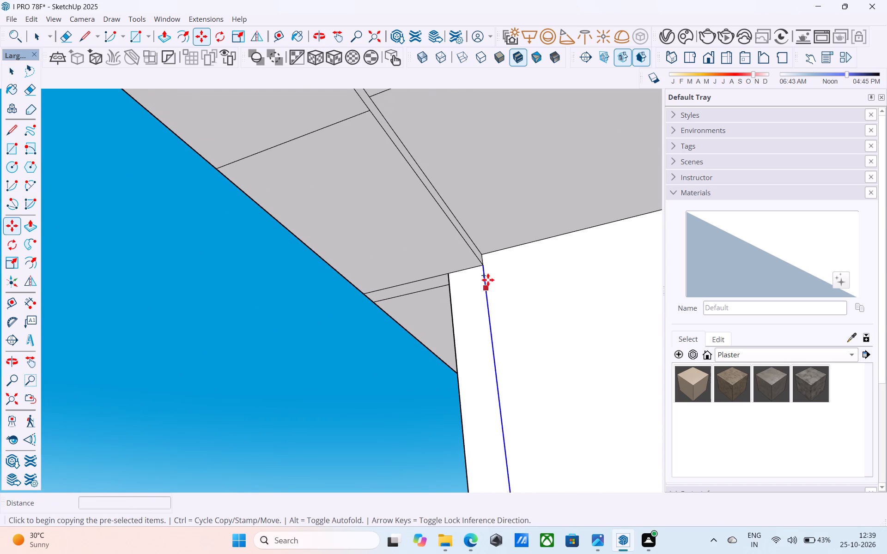
click(485, 266)
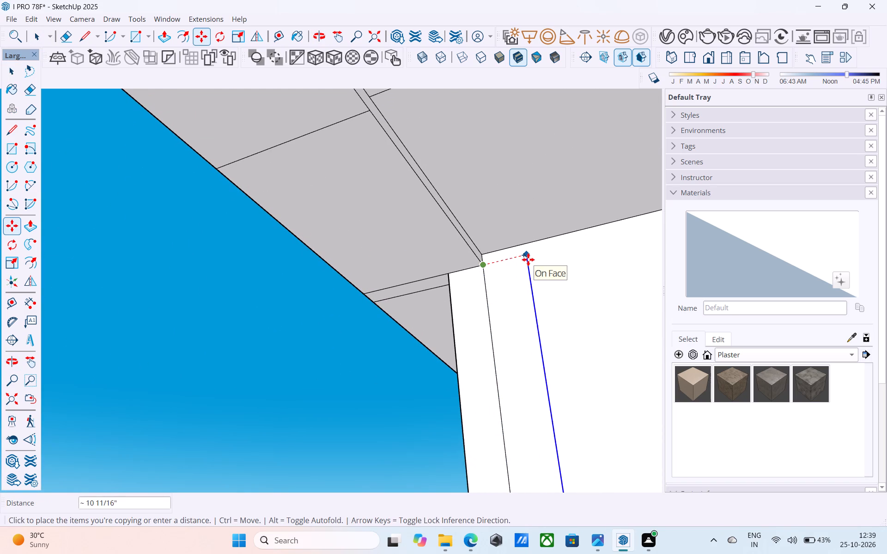
text(3')
key(Return)
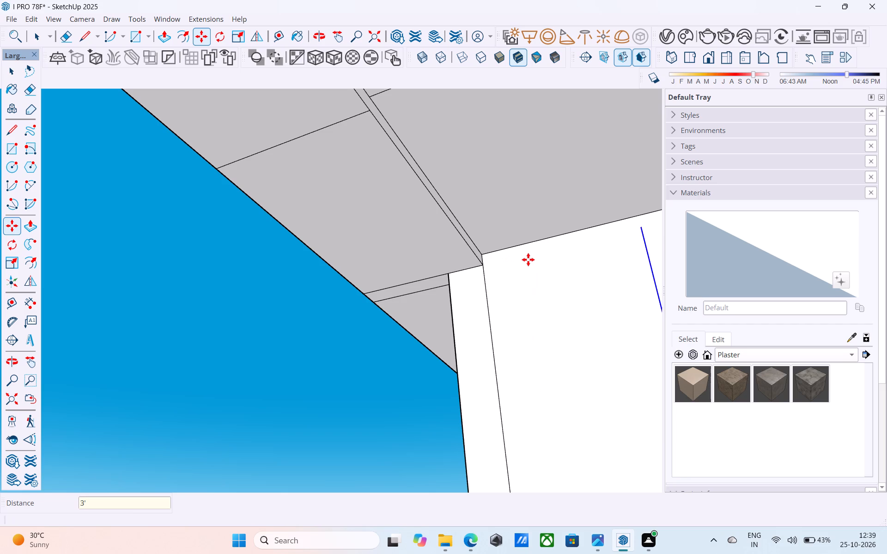
Copy the new vertical edge 6" further inward along the side wall to mark the partition thickness.
click(643, 228)
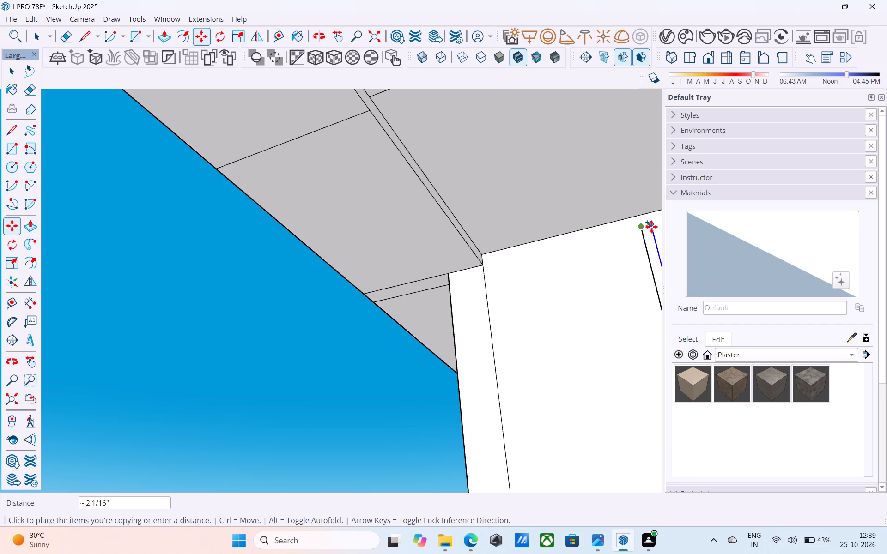
text(6")
key(Return)
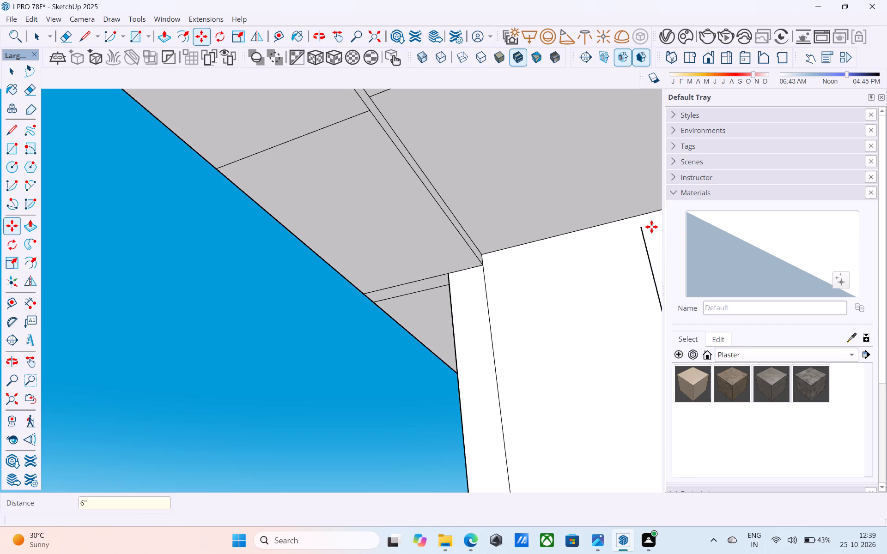
key(space)
Draw short vertical lines about 3" long from the tops of both copied edges up to the ceiling, closing the strip.
middle_drag(647, 225, 510, 247)
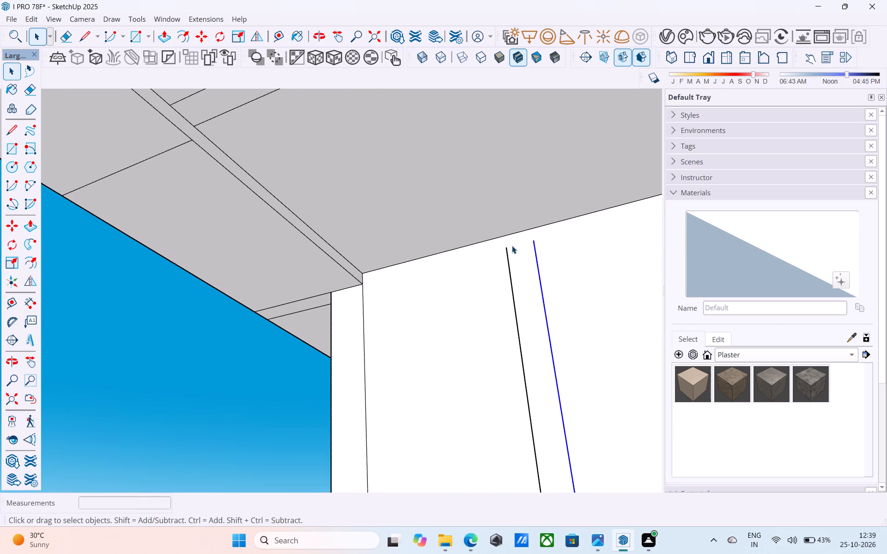
key(l)
click(504, 247)
click(503, 235)
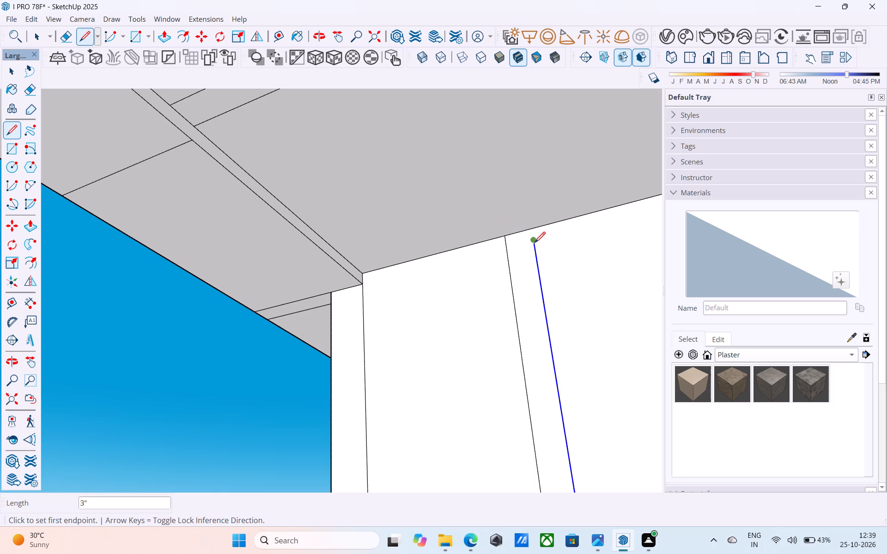
click(535, 244)
click(531, 230)
key(space)
Push/Pull the 6" strip on the side wall 5' 3" across the ground-floor opening as a partition wall.
click(522, 261)
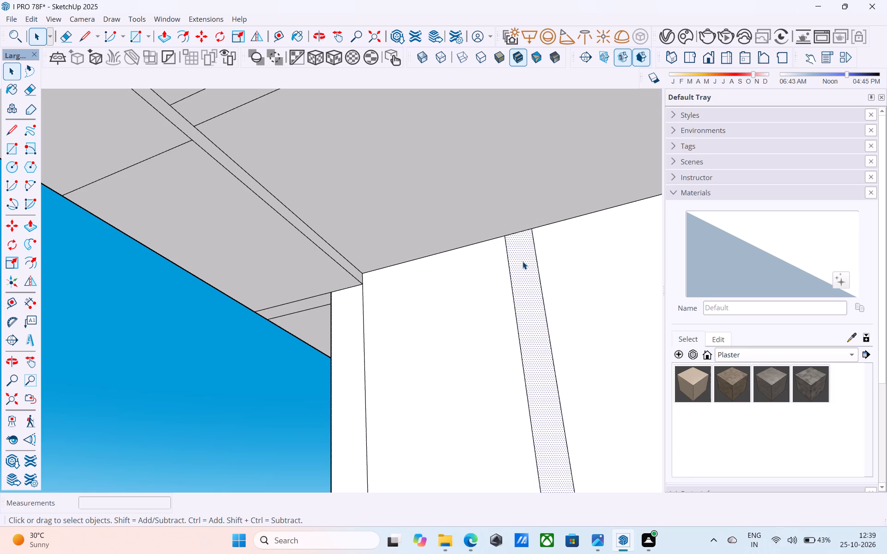
key(p)
click(522, 261)
middle_drag(512, 268, 869, 375)
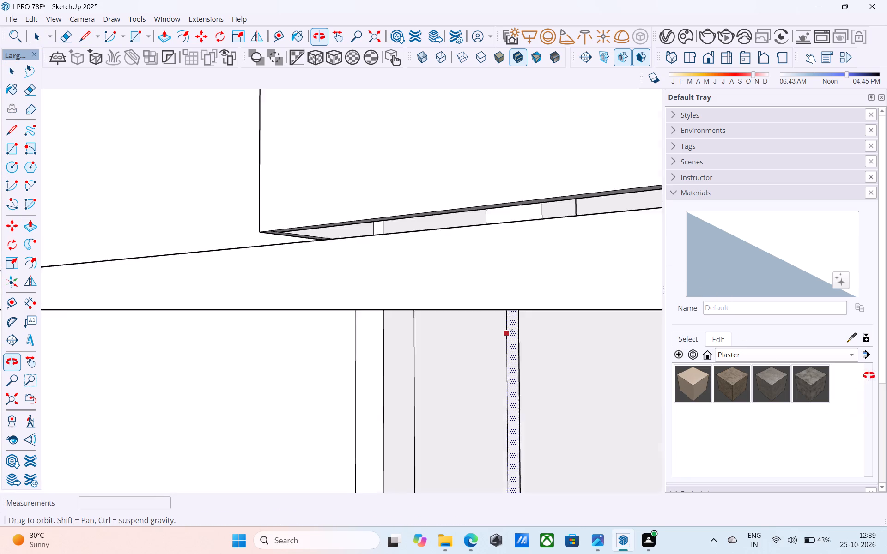
middle_drag(869, 375, 300, 273)
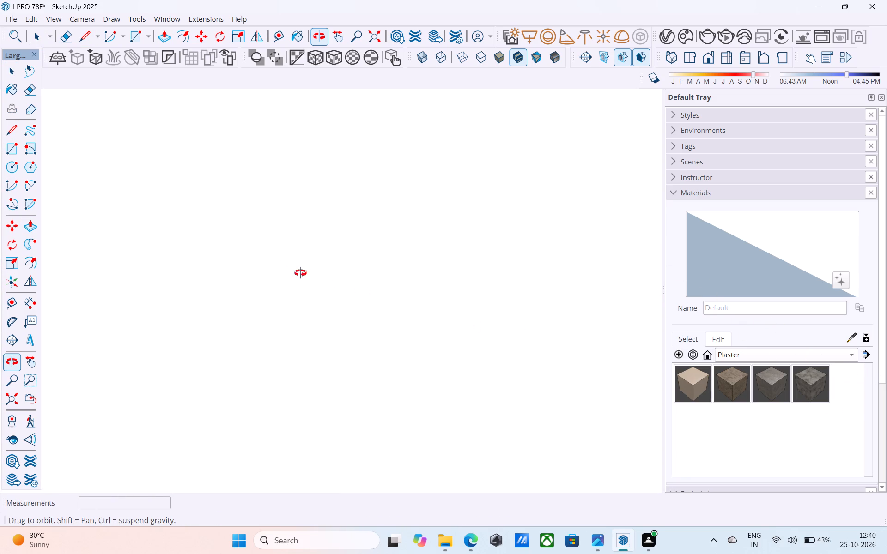
middle_drag(300, 273, 147, 182)
scroll(175, 193, down, 20)
scroll(175, 193, down, 4)
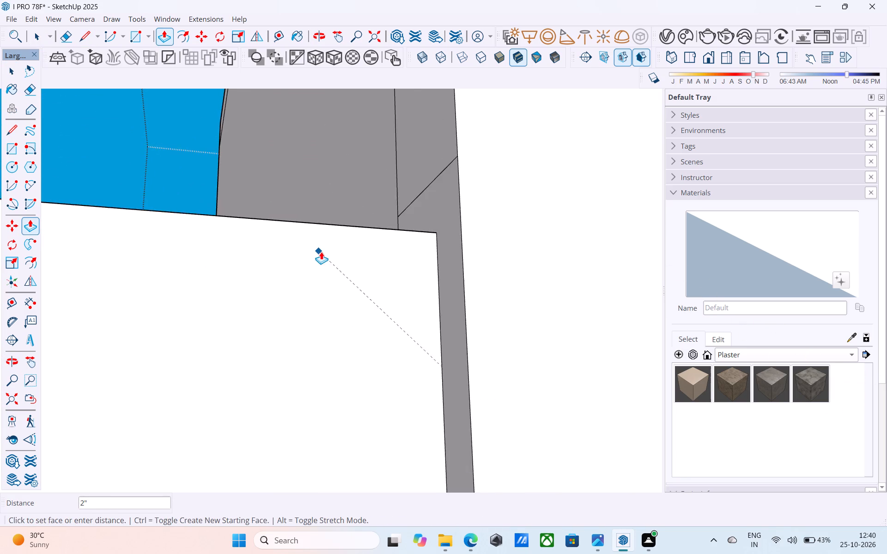
scroll(321, 252, down, 4)
scroll(532, 257, down, 20)
scroll(532, 257, down, 7)
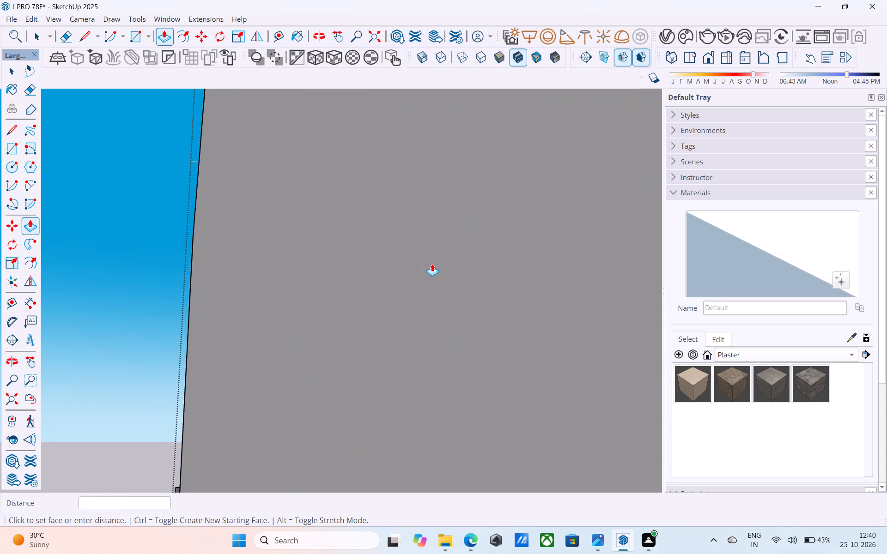
scroll(432, 264, down, 10)
middle_drag(234, 269, 498, 338)
scroll(503, 318, down, 20)
scroll(503, 318, down, 1)
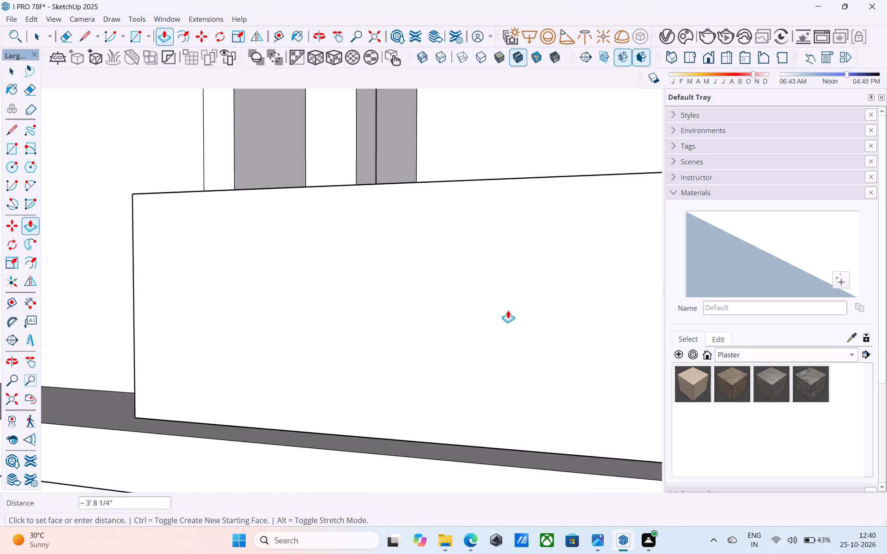
scroll(508, 310, down, 9)
shift+middle_drag(487, 396, 466, 241)
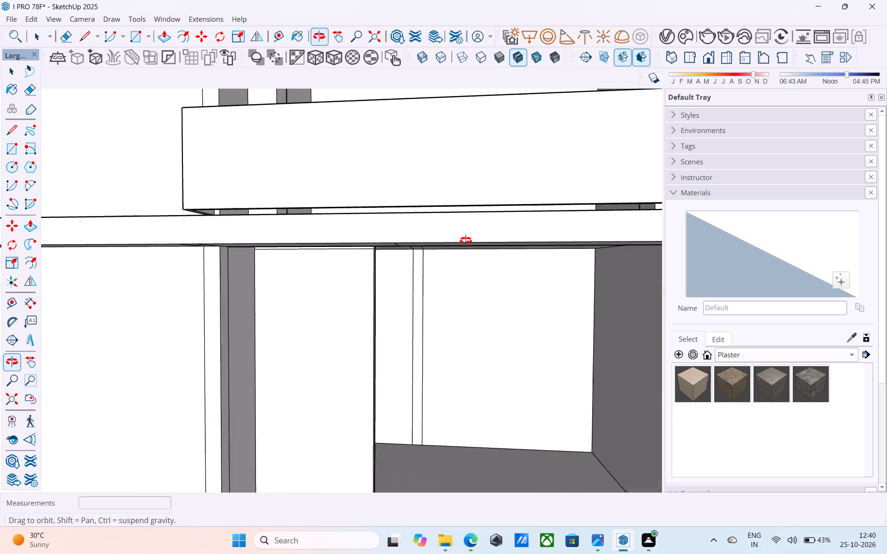
shift+middle_drag(466, 241, 568, 203)
click(318, 283)
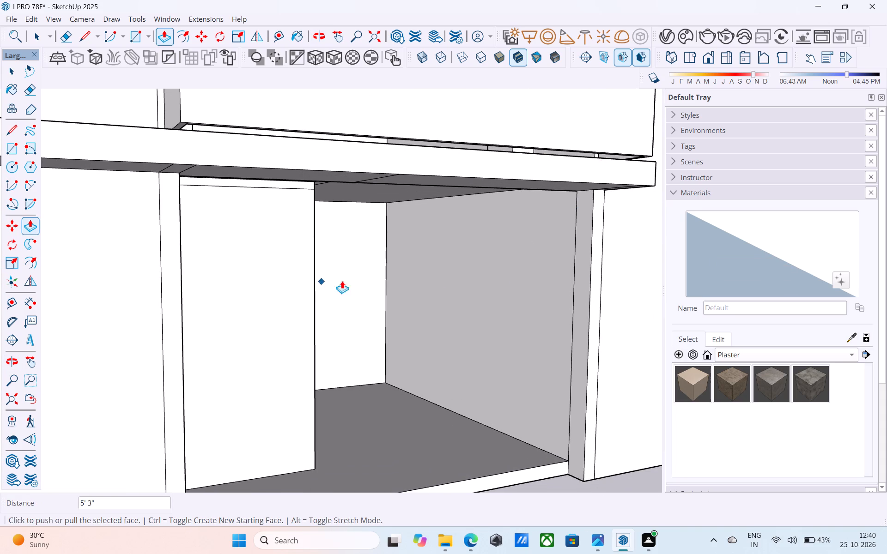
Push/Pull the partition's end face the rest of the way to the opposite side wall, closing the recess.
shift+middle_drag(478, 265, 549, 257)
scroll(546, 237, down, 5)
shift+middle_drag(472, 241, 486, 249)
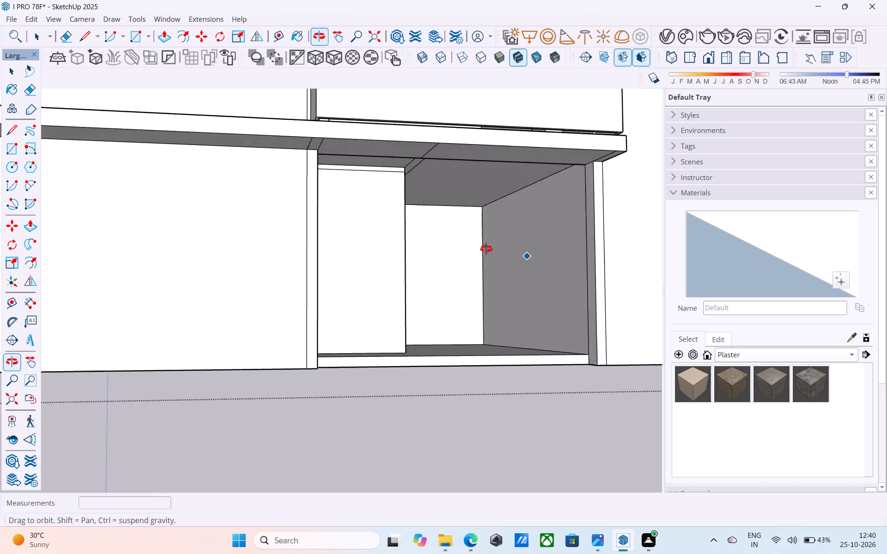
shift+middle_drag(486, 249, 404, 238)
click(172, 186)
click(229, 204)
click(200, 196)
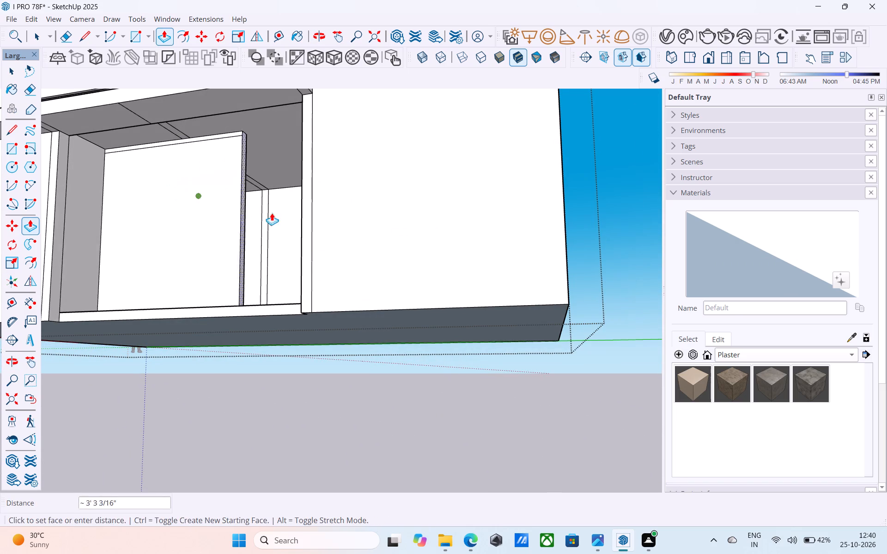
middle_drag(285, 215, 450, 238)
click(522, 250)
Examine the ground-floor recess and the balcony above it from outside to compare the two recessed walls.
scroll(533, 248, down, 5)
shift+middle_drag(534, 250, 535, 346)
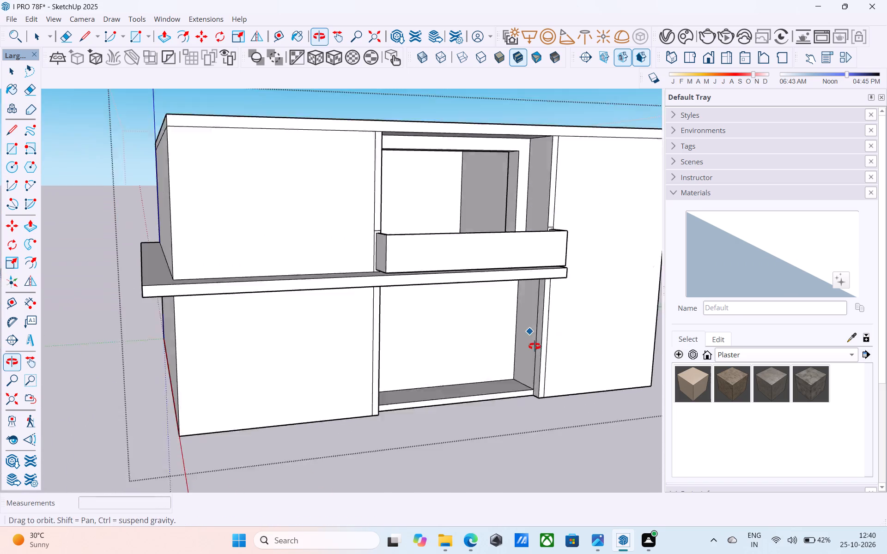
shift+middle_drag(535, 346, 535, 347)
scroll(515, 344, down, 4)
middle_drag(510, 343, 537, 339)
scroll(534, 347, up, 10)
middle_drag(517, 315, 532, 235)
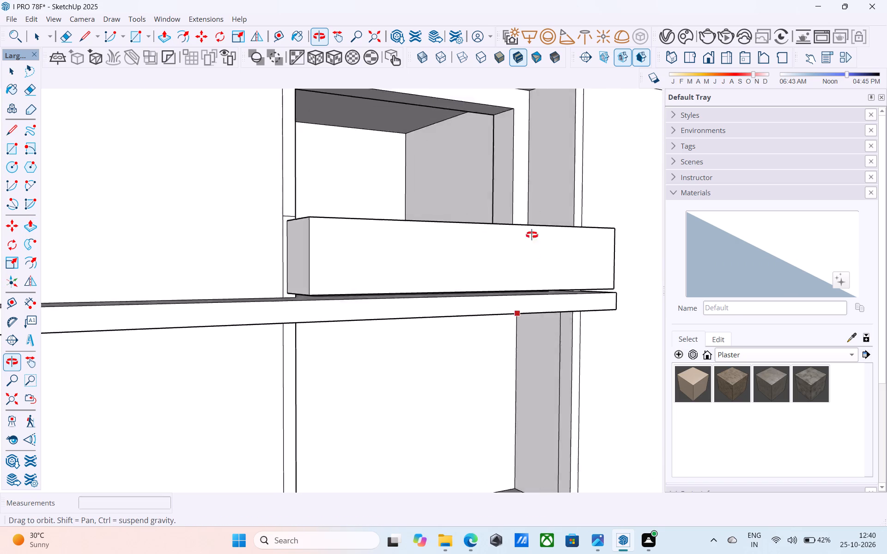
middle_drag(532, 235, 558, 143)
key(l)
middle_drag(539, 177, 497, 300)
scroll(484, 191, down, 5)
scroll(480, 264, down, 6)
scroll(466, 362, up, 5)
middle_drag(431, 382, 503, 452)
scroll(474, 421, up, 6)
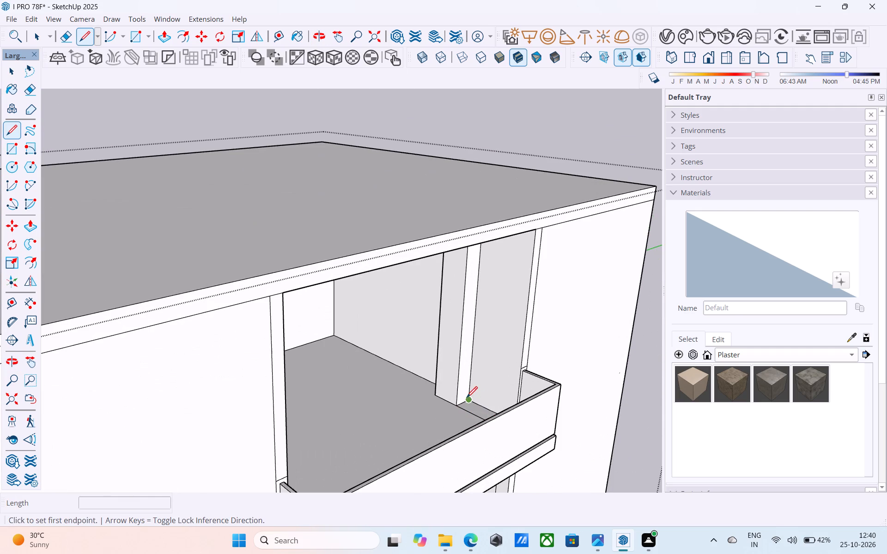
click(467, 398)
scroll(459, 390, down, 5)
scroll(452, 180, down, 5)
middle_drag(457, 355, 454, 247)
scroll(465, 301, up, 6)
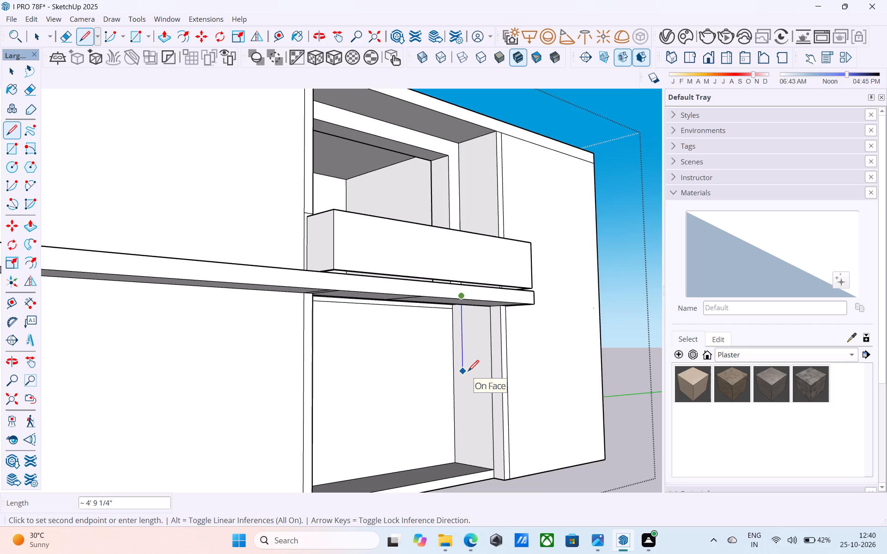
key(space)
Push/Pull the front face of the upper-floor recessed wall behind the balcony 6" inward to thin it.
scroll(459, 364, down, 1)
middle_drag(455, 390, 468, 428)
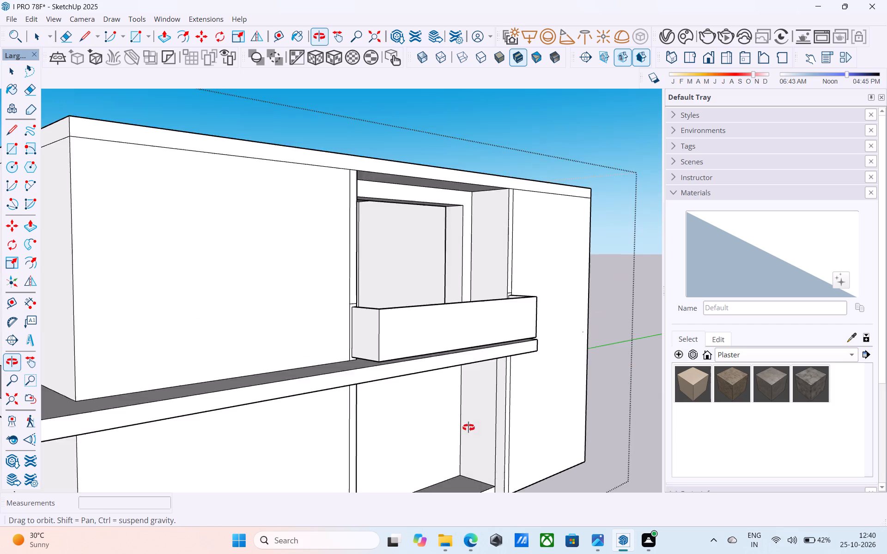
middle_drag(468, 428, 468, 431)
scroll(516, 163, up, 6)
click(456, 215)
key(p)
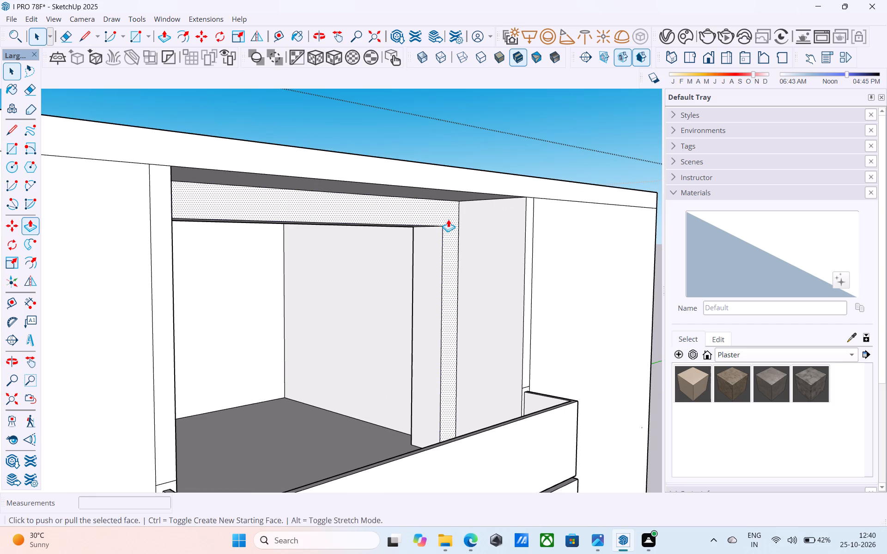
click(448, 219)
click(444, 217)
key(6)
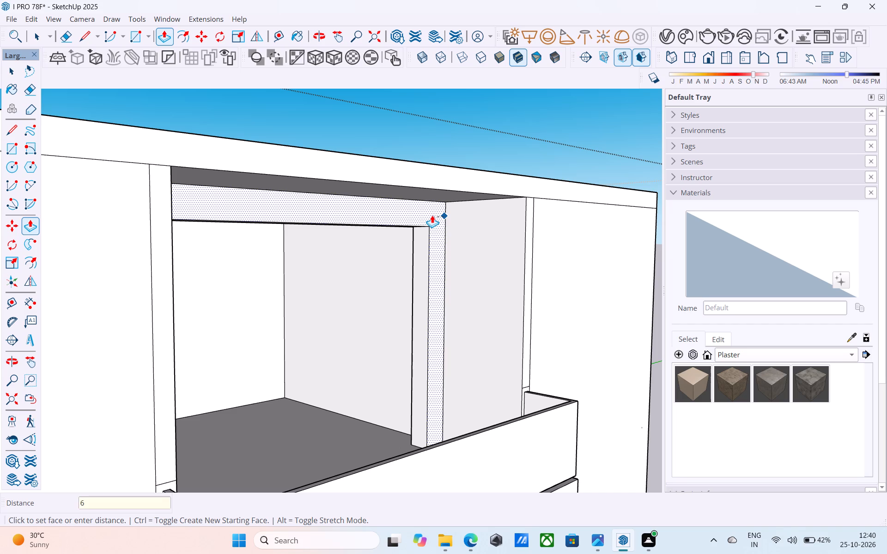
key(shift+quotedbl)
key(Return)
key(space)
Measure the thickness of the thinned balcony wall across its opening jamb with the Line tool.
key(l)
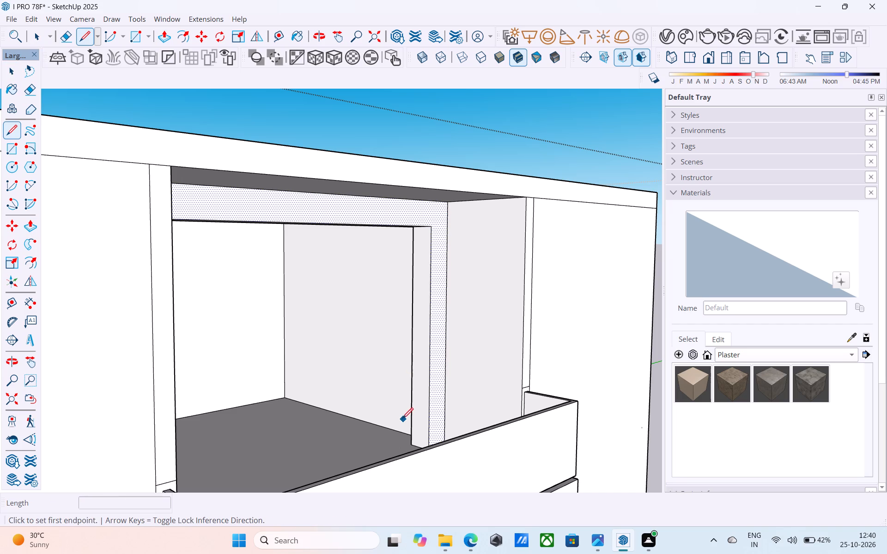
scroll(403, 410, up, 4)
click(446, 364)
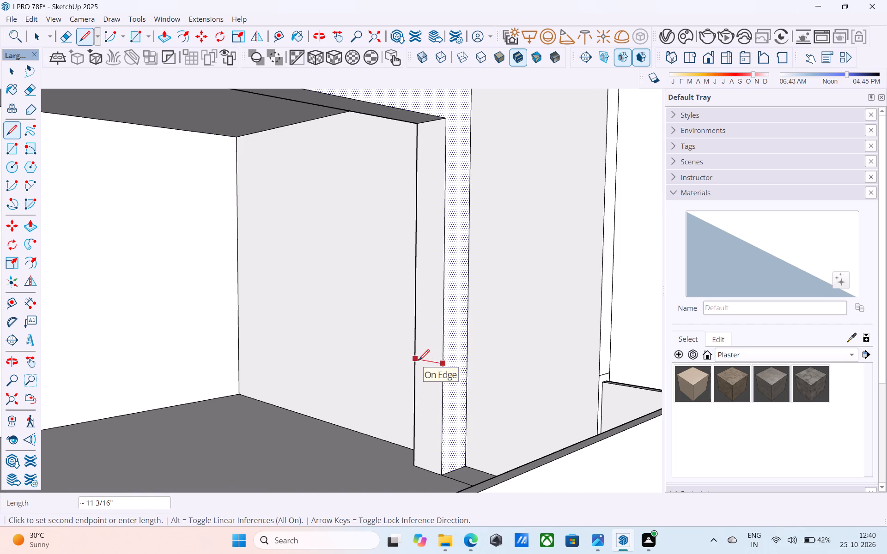
key(space)
key(backslash)
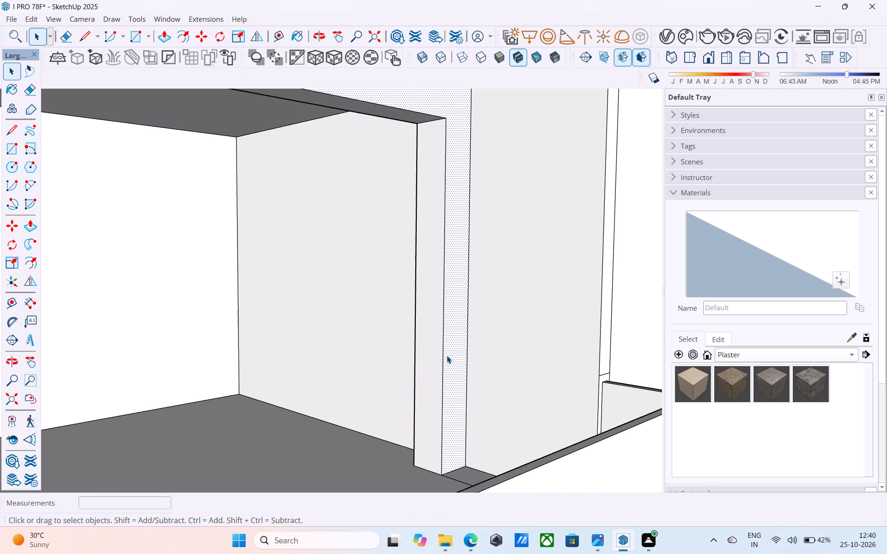
key(BackSpace)
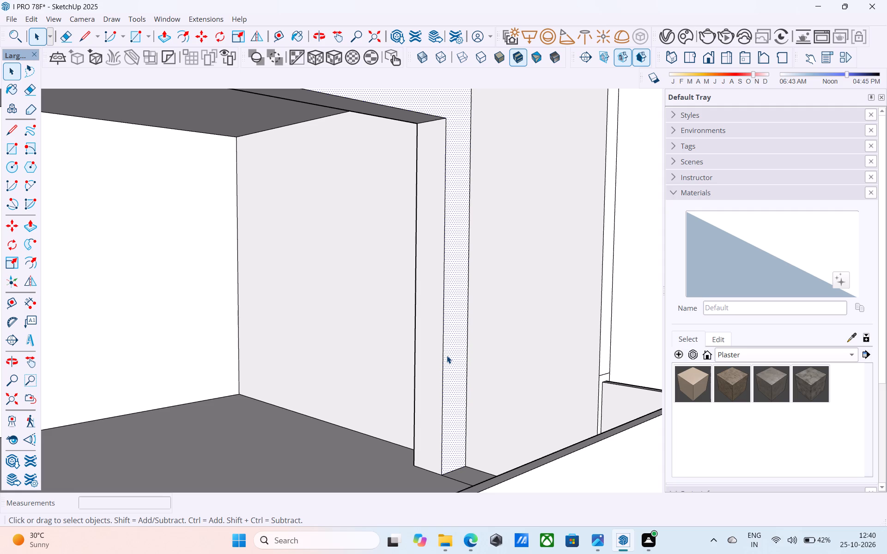
Push/Pull the front face of the balcony's recessed wall another 3" inward.
key(p)
click(448, 355)
text(3")
key(Return)
key(space)
Check the balcony wall's thickness again across the opening jamb.
key(l)
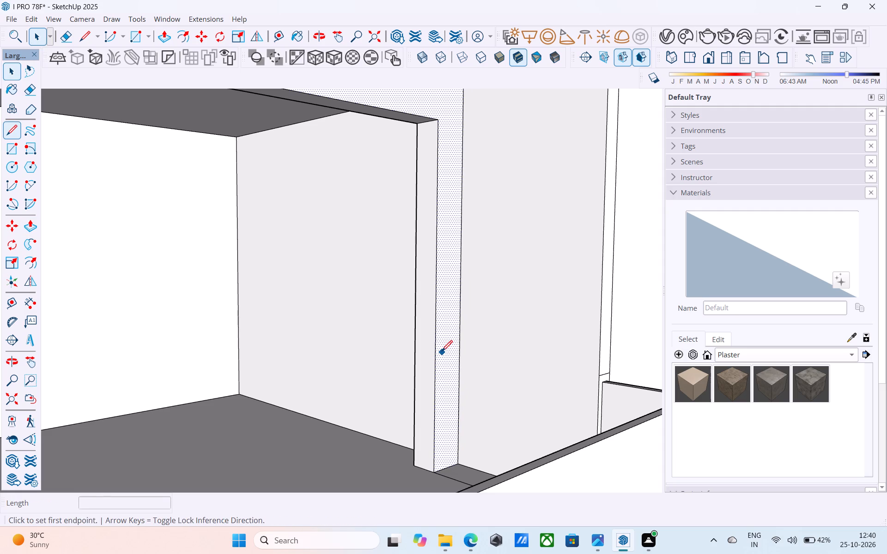
click(437, 350)
key(space)
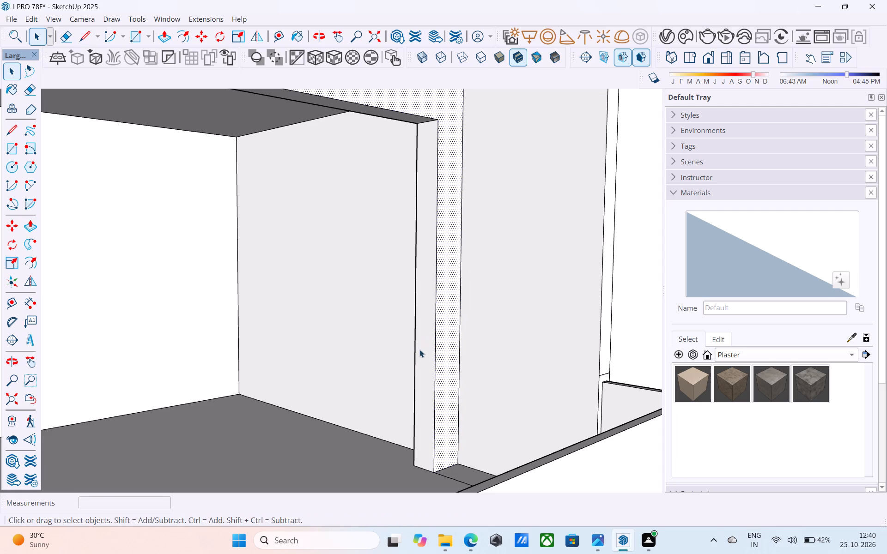
click(440, 344)
key(BackSpace)
click(441, 345)
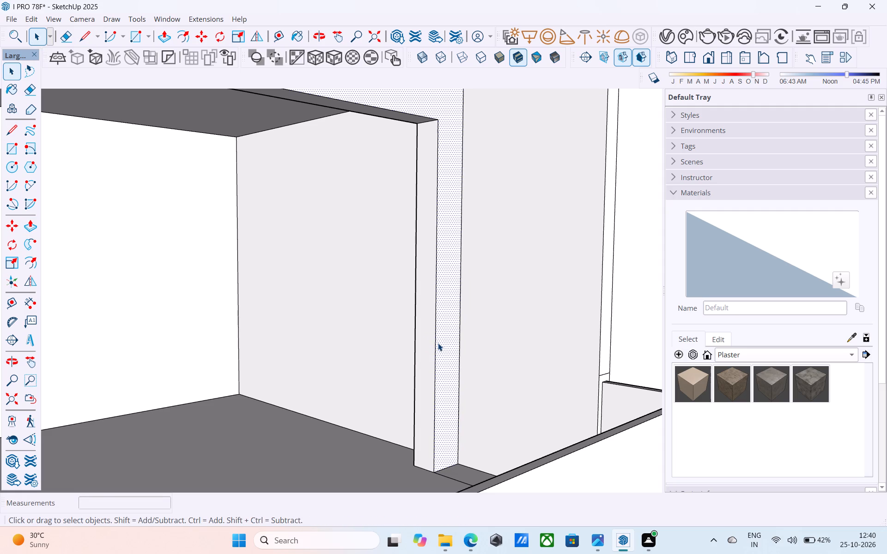
Push/Pull the balcony wall's front face a further 2" inward.
key(p)
click(437, 343)
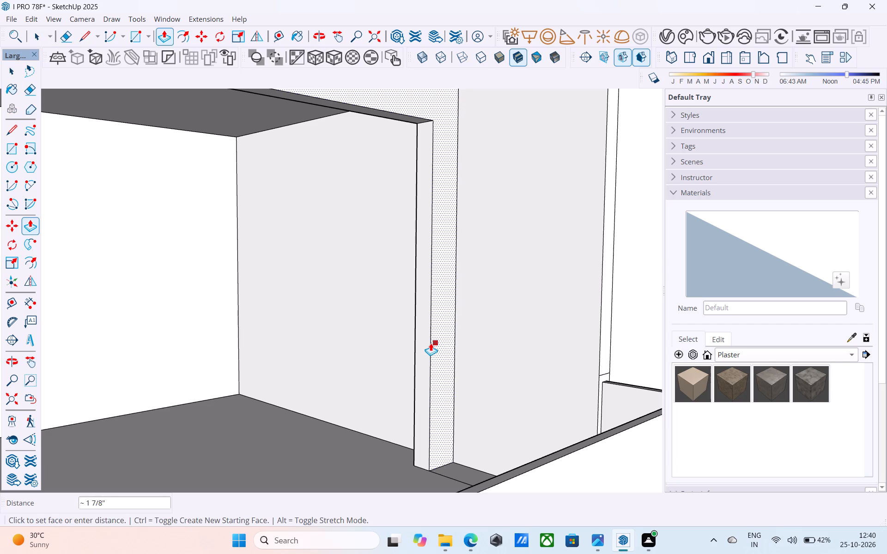
text(2")
key(Return)
key(space)
Measure the balcony wall's thickness across the jamb, at the floor and slightly above it.
key(l)
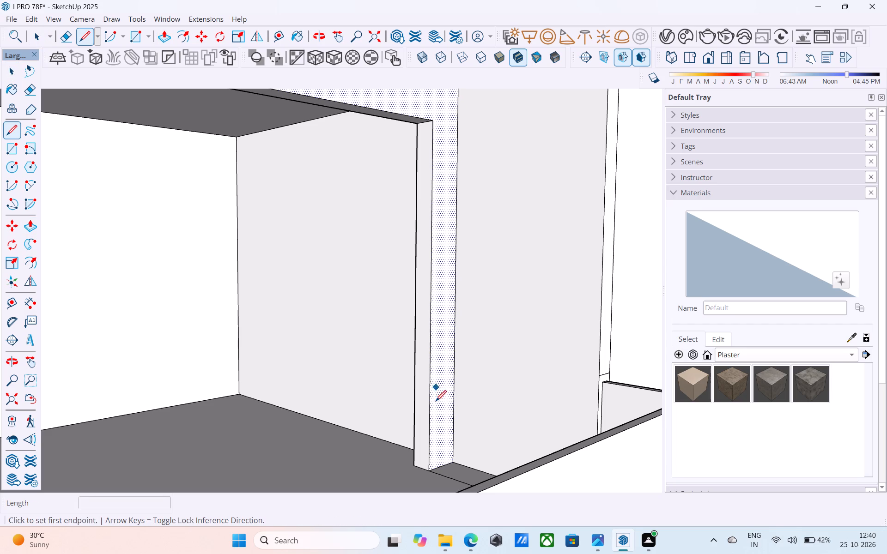
scroll(426, 465, up, 3)
click(409, 464)
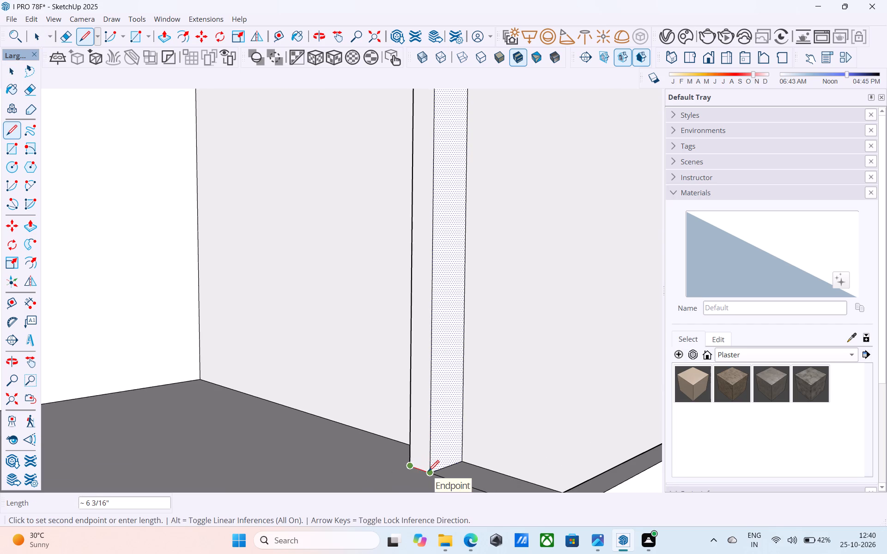
key(space)
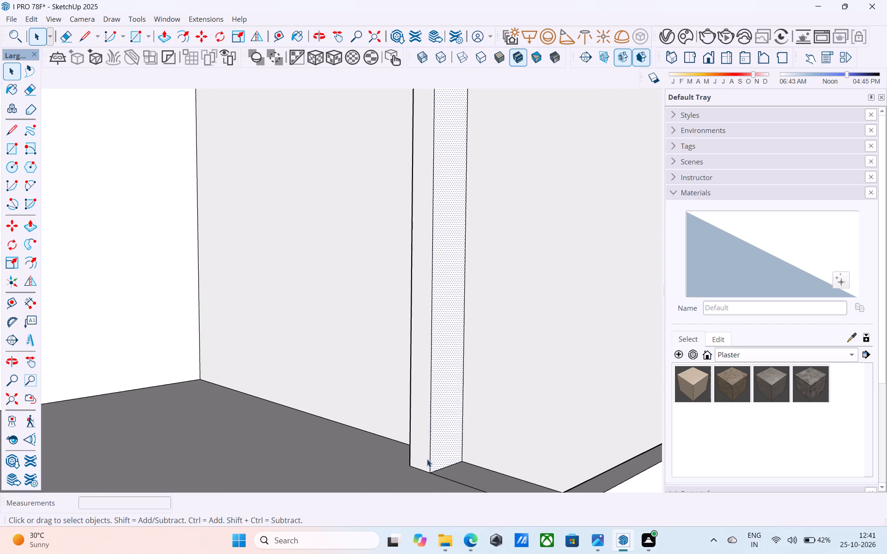
scroll(424, 446, up, 2)
scroll(424, 446, down, 1)
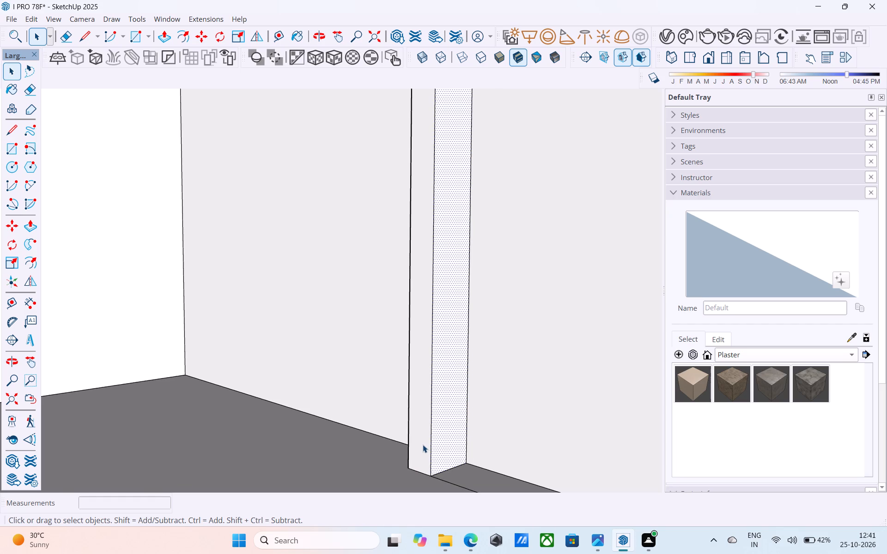
key(l)
click(409, 417)
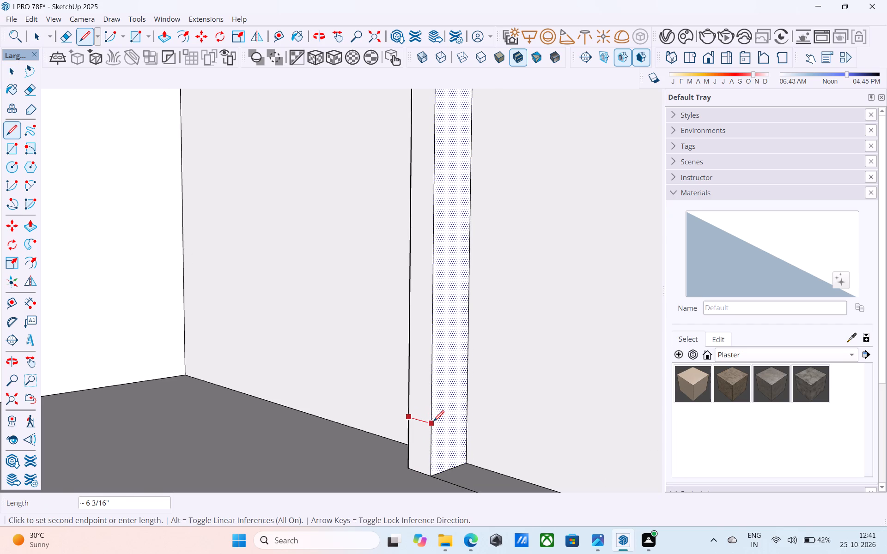
key(space)
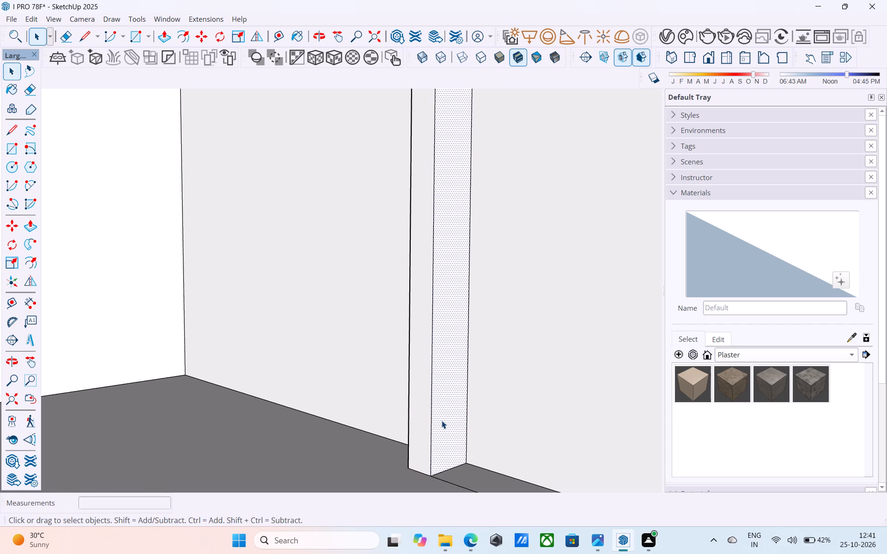
Push/Pull the balcony wall's front face 3/16" inward to trim the excess thickness.
key(p)
click(442, 421)
text(3/)
text(16")
key(Return)
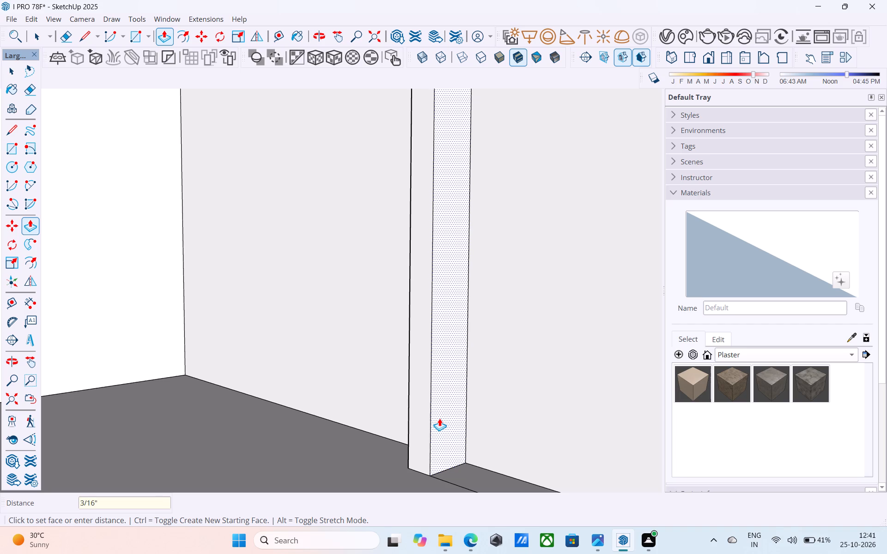
key(space)
Measure the trimmed balcony wall's thickness across its opening jamb.
text(L)
click(431, 416)
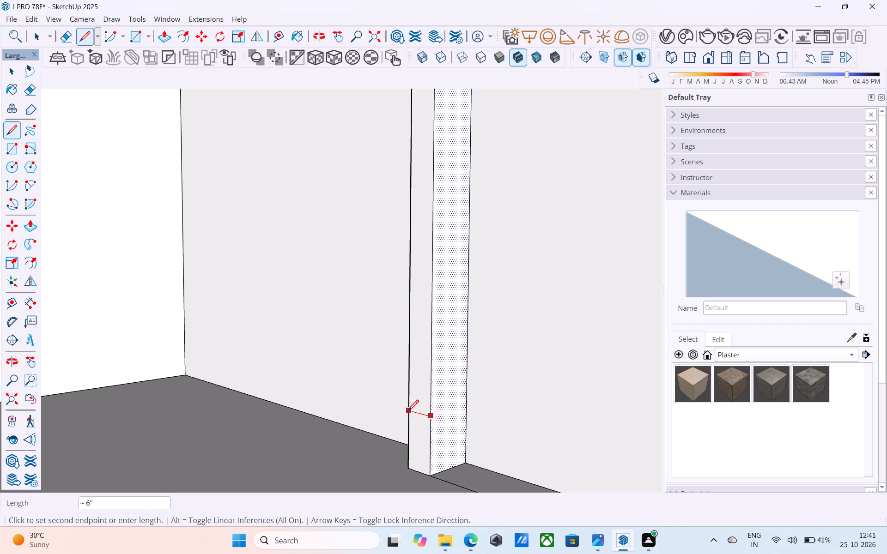
key(space)
Save the model.
scroll(418, 402, down, 17)
middle_drag(425, 412, 260, 400)
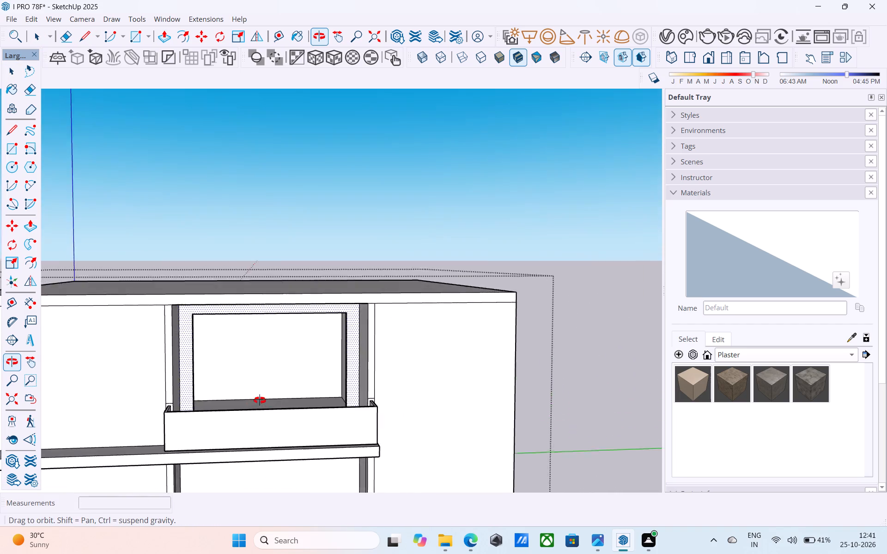
middle_drag(260, 400, 322, 451)
key(ctrl+s)
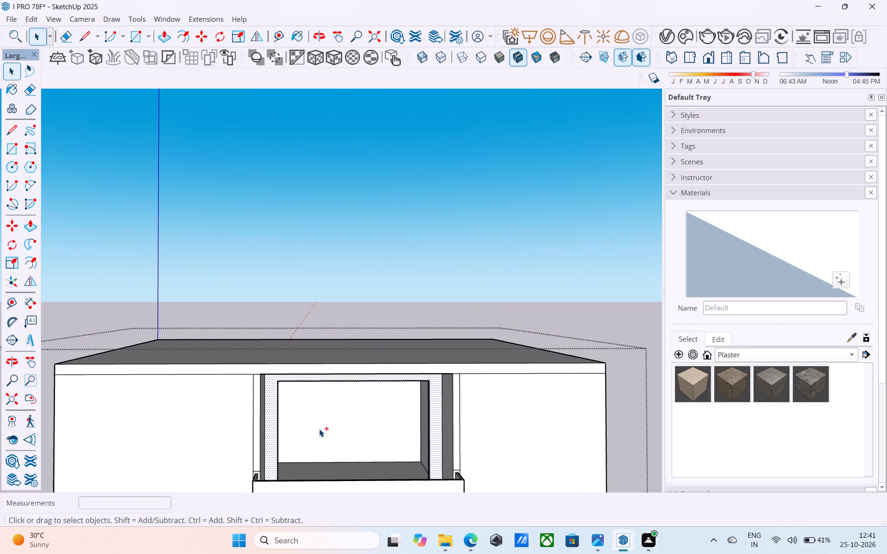
key(space)
Examine the whole house from the front, side and above to review the balcony, recesses and roof.
scroll(299, 349, down, 7)
middle_drag(320, 418, 332, 451)
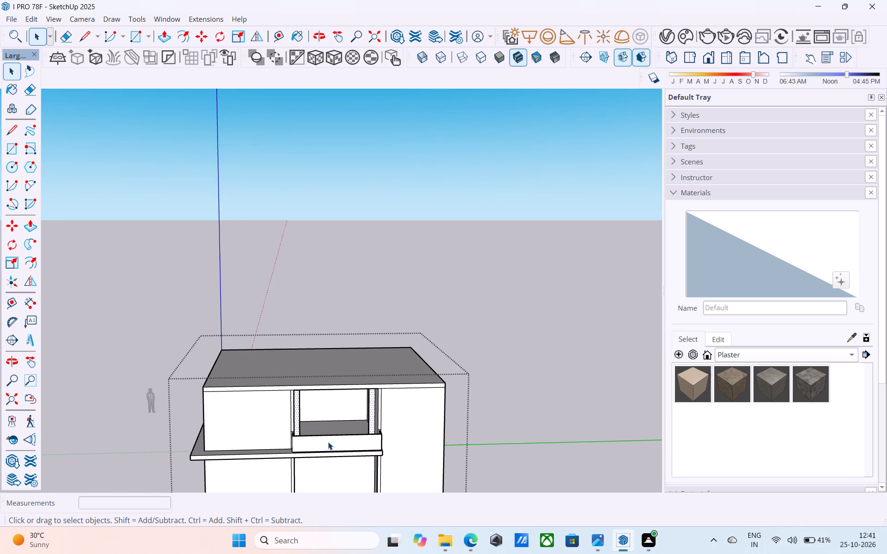
scroll(328, 441, up, 7)
scroll(328, 440, down, 6)
middle_drag(326, 439, 318, 391)
scroll(317, 391, up, 6)
scroll(317, 385, down, 6)
middle_drag(318, 401, 188, 371)
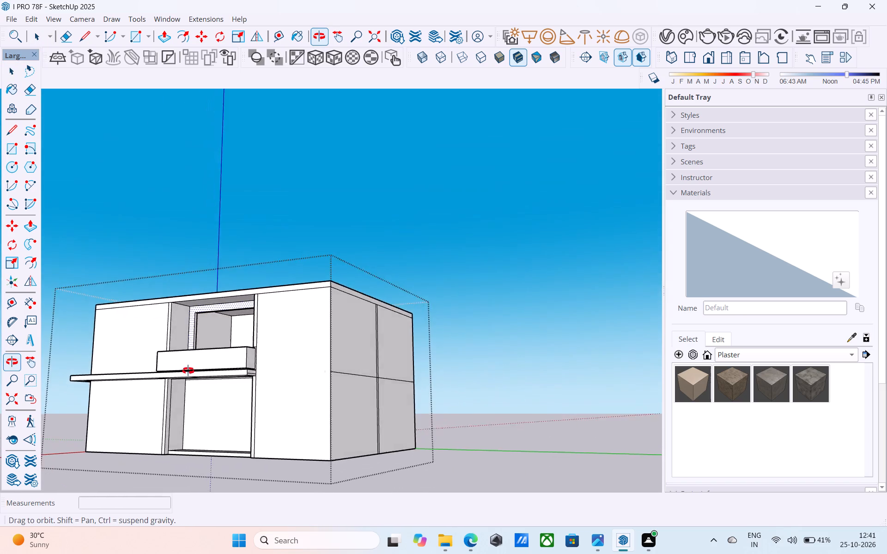
middle_drag(188, 371, 383, 402)
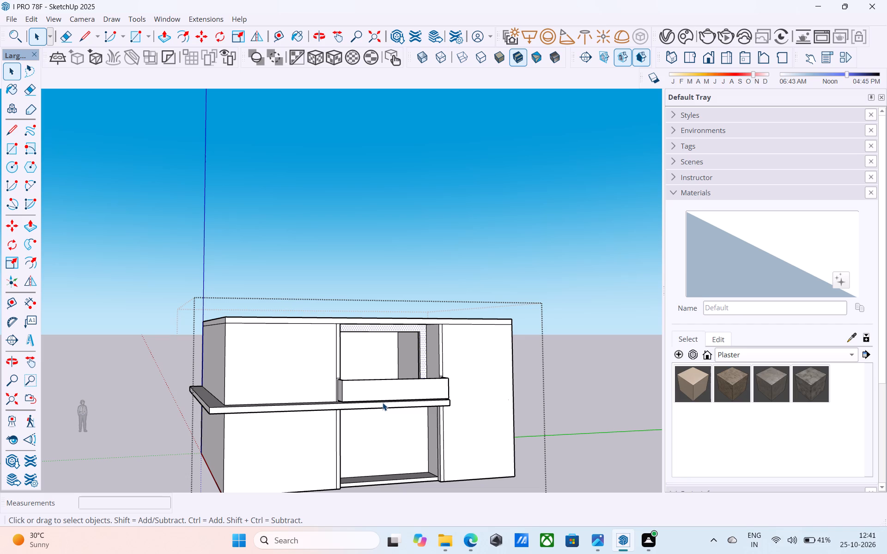
middle_drag(380, 402, 326, 371)
scroll(324, 371, up, 1)
scroll(319, 341, down, 6)
middle_drag(317, 366, 350, 397)
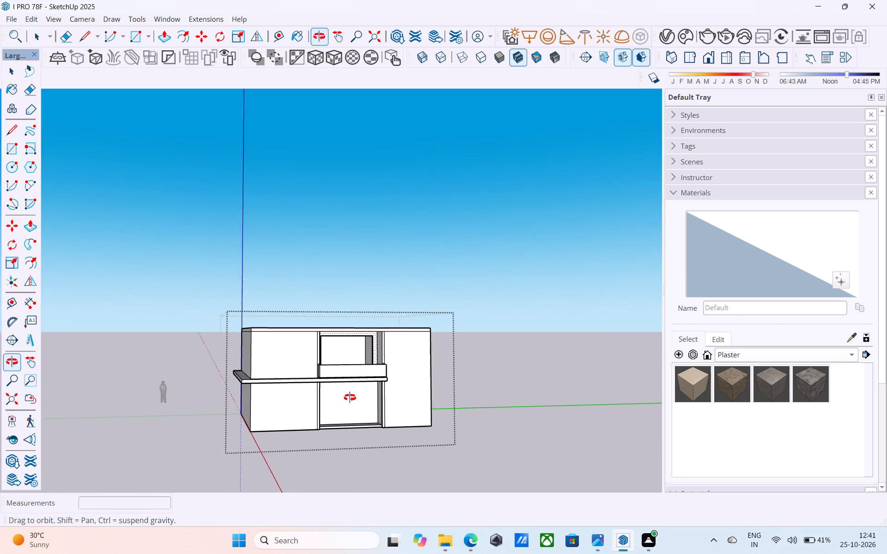
middle_drag(350, 397, 349, 407)
middle_drag(336, 407, 320, 405)
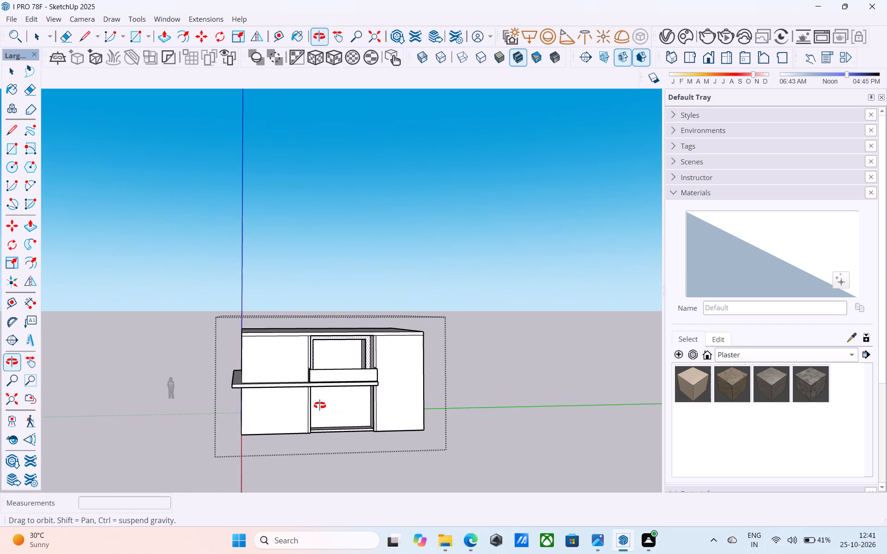
middle_drag(320, 405, 346, 499)
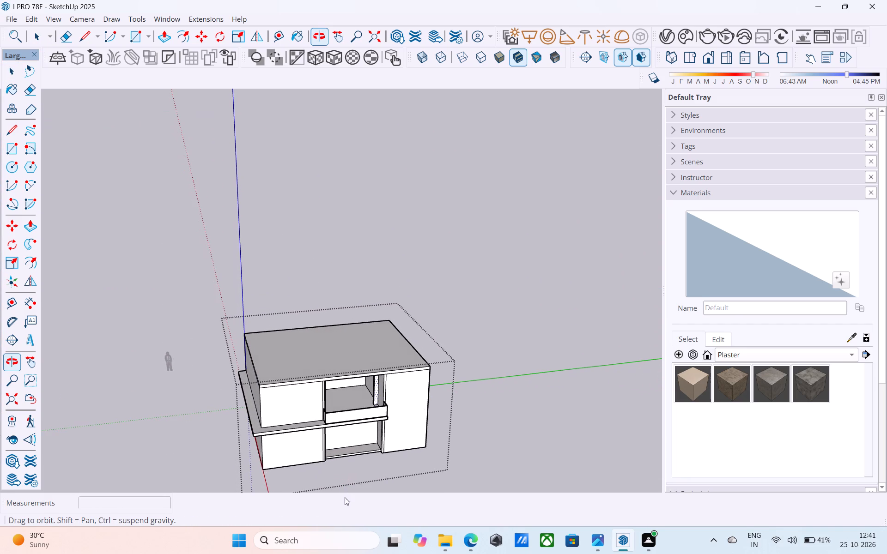
scroll(364, 364, up, 4)
scroll(356, 333, down, 5)
middle_drag(356, 339, 370, 388)
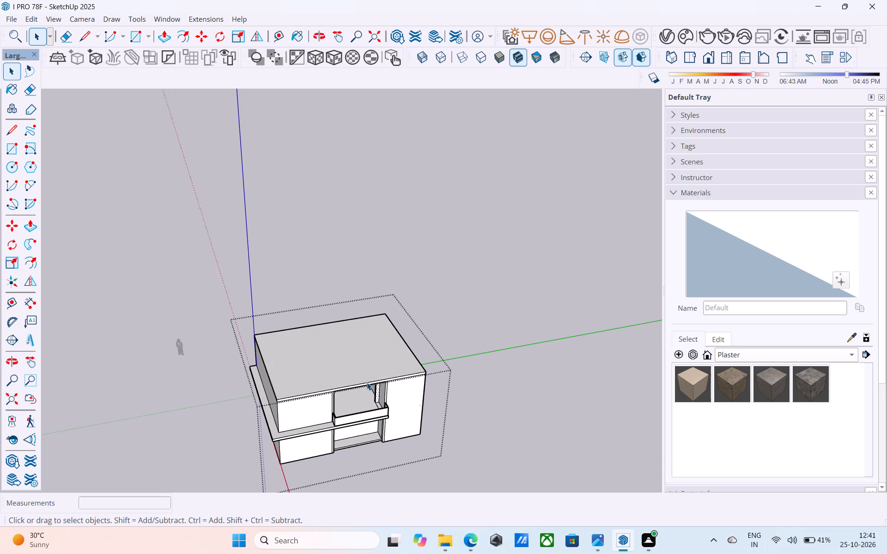
Offset the outline of the roof slab's top face 6" inward to form a border strip.
scroll(340, 344, up, 4)
click(335, 348)
scroll(338, 354, up, 2)
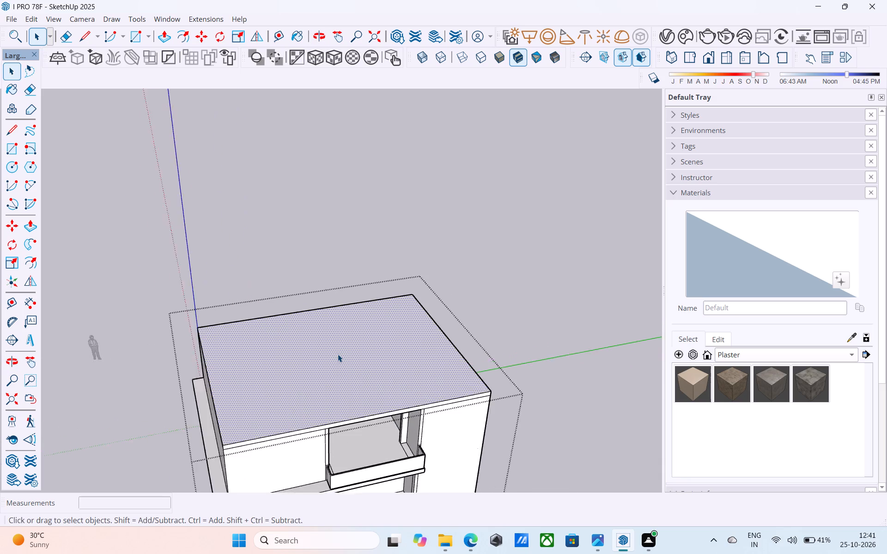
scroll(338, 354, up, 2)
key(f)
click(338, 354)
key(6)
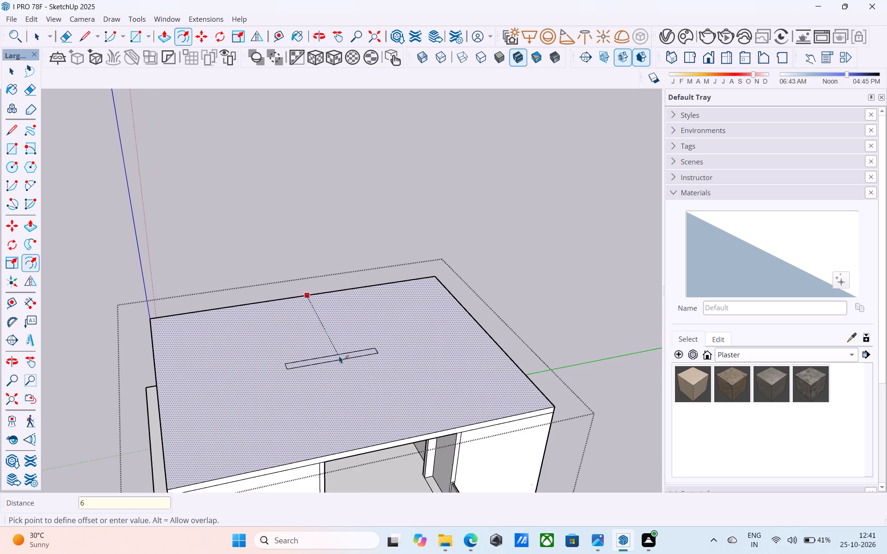
key(shift+quotedbl)
key(Return)
key(space)
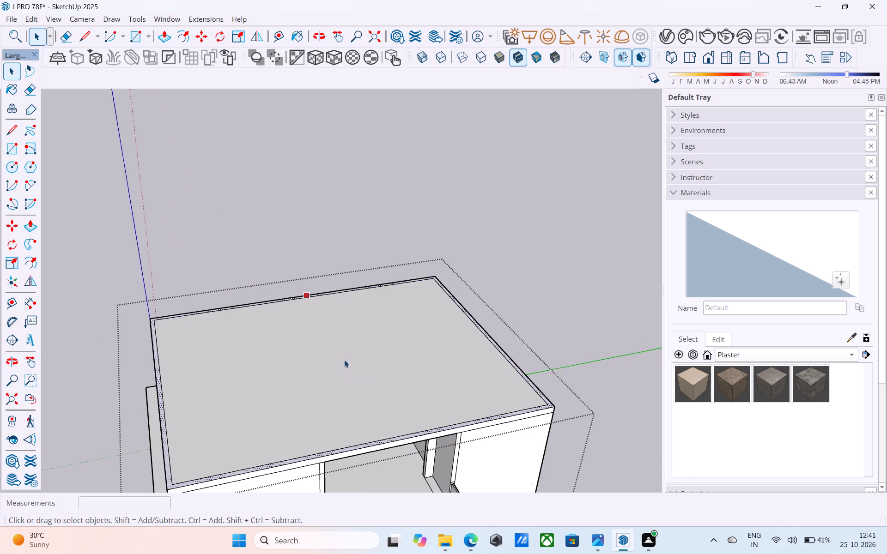
Examine the roof border and the front of the house from above and at eye level.
scroll(350, 350, down, 2)
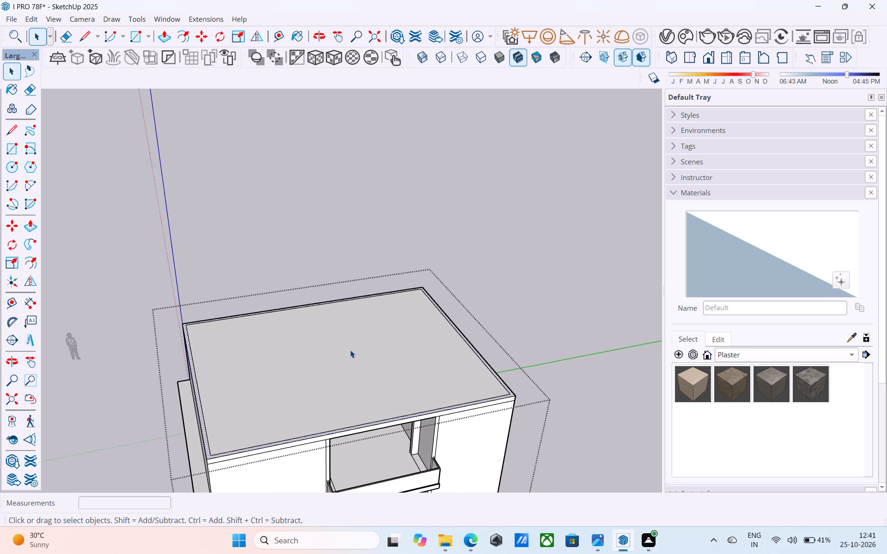
scroll(389, 392, down, 2)
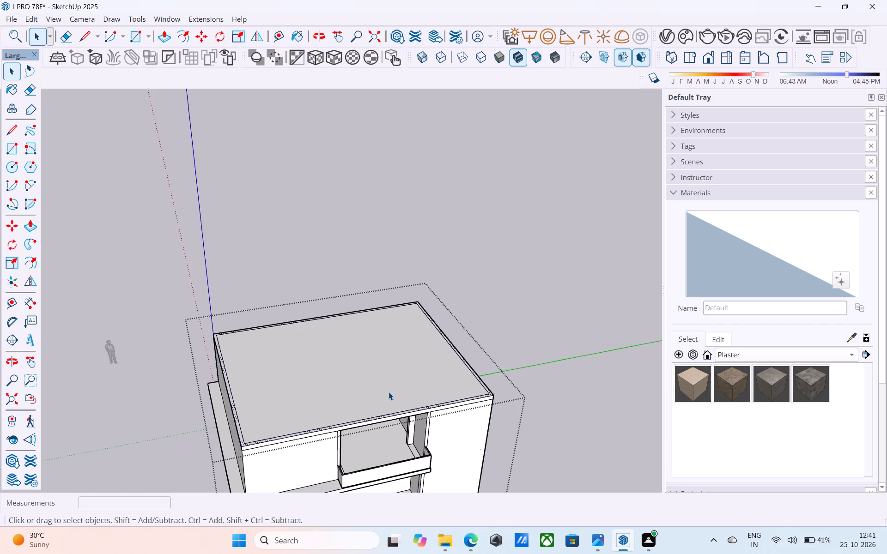
scroll(389, 392, down, 1)
middle_drag(389, 392, 386, 349)
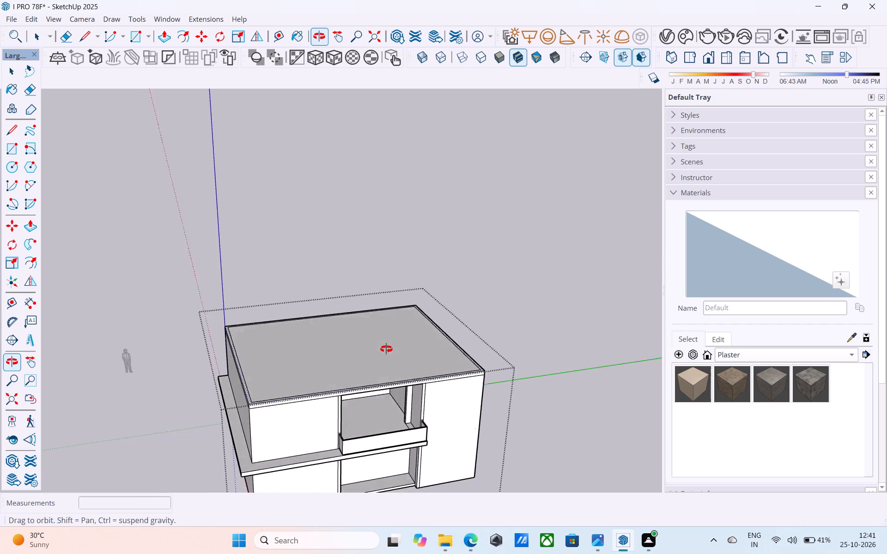
middle_drag(386, 349, 387, 271)
scroll(425, 282, down, 2)
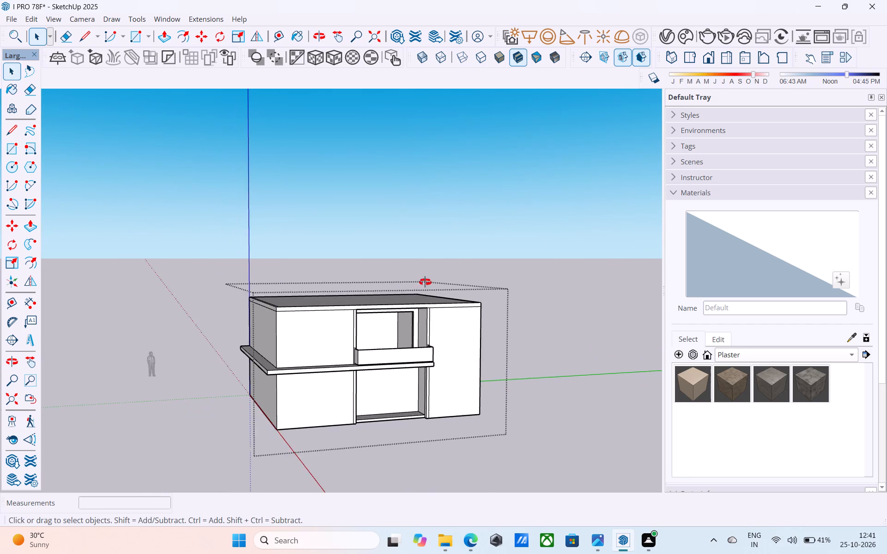
Draw a line from the front wall's top corner beside the balcony recess up the roof slab's face, continuing 2' back across the roof.
middle_drag(425, 282, 406, 290)
scroll(398, 289, up, 3)
scroll(401, 289, down, 3)
middle_drag(401, 289, 395, 373)
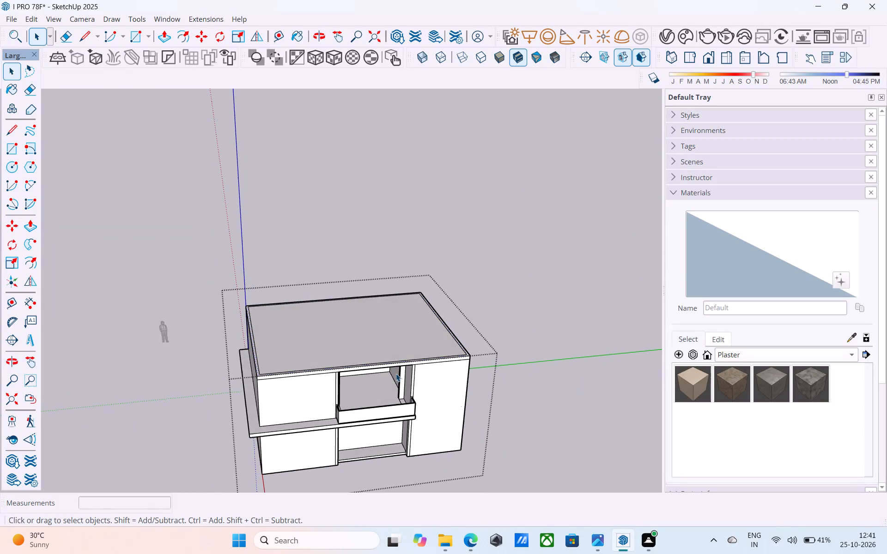
middle_click(395, 374)
scroll(400, 377, up, 4)
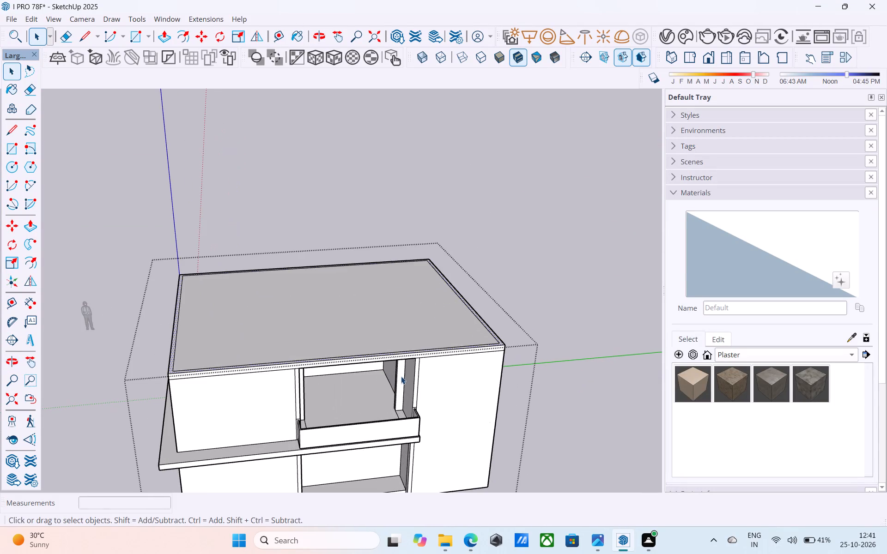
middle_drag(400, 382, 387, 410)
scroll(407, 391, up, 7)
key(l)
scroll(405, 388, up, 3)
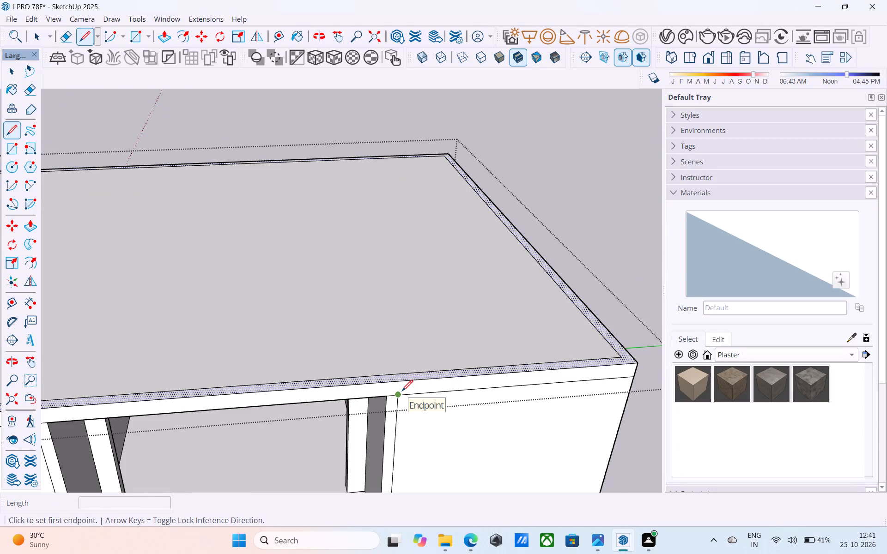
scroll(401, 394, up, 3)
click(394, 399)
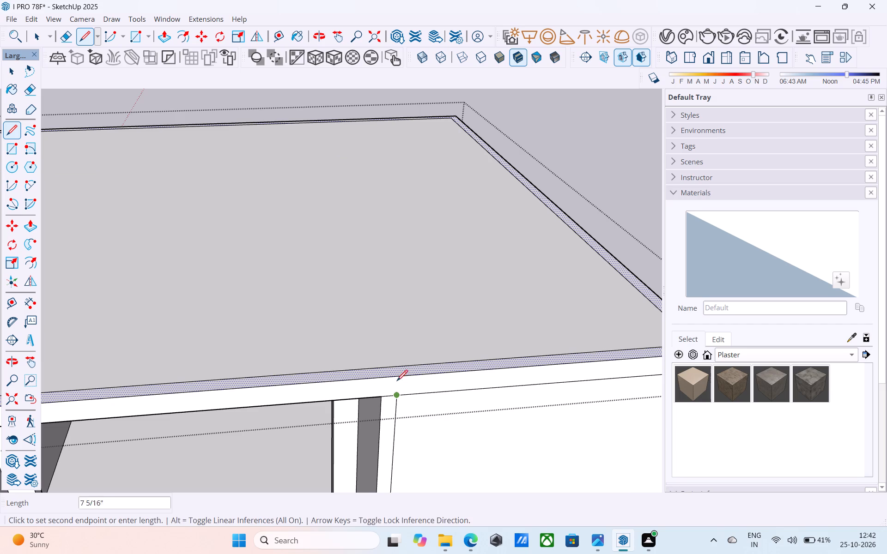
click(398, 378)
click(398, 378)
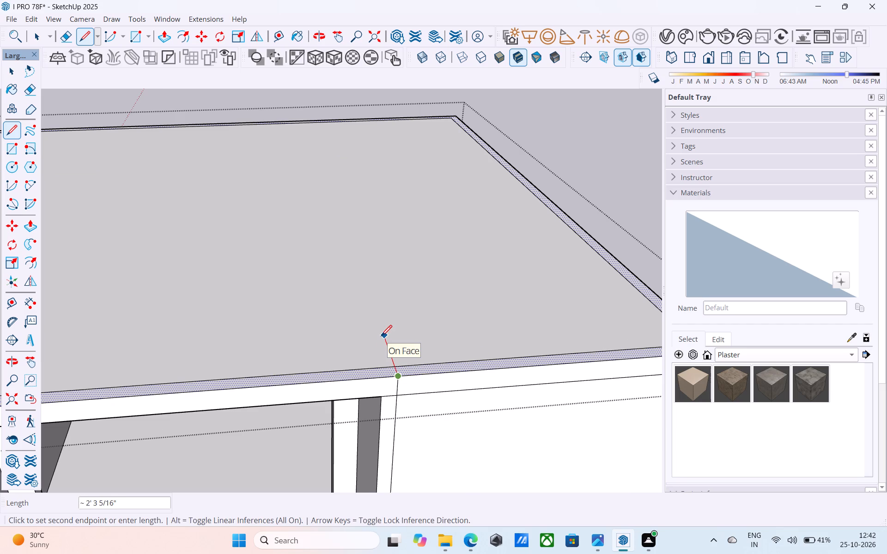
text(2')
key(Return)
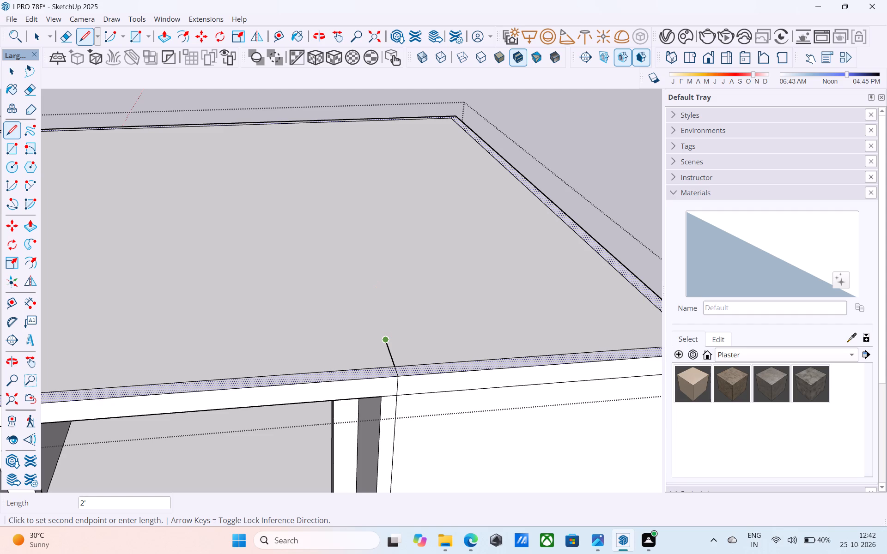
Continue with a line about 10' 3" long, parallel to the roof's front edge, ending on the side border's inner edge.
scroll(272, 243, down, 5)
middle_drag(266, 259, 234, 311)
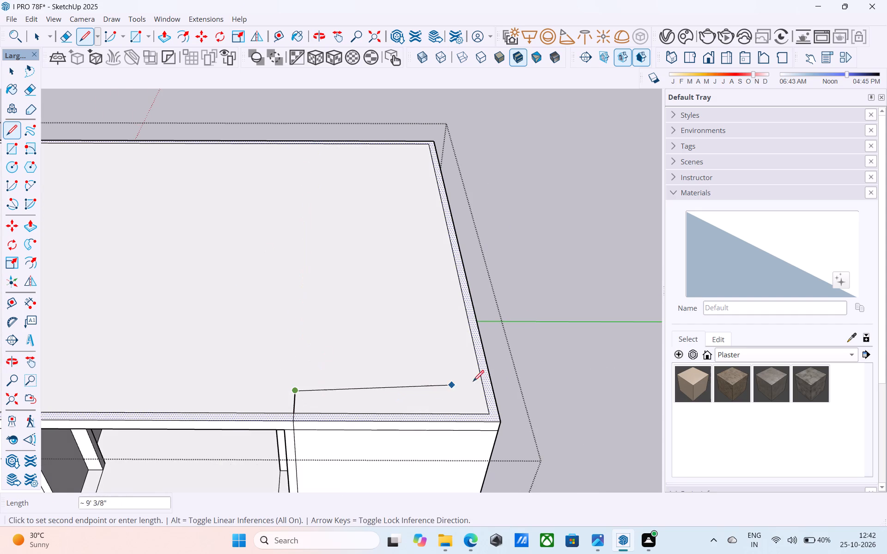
click(483, 390)
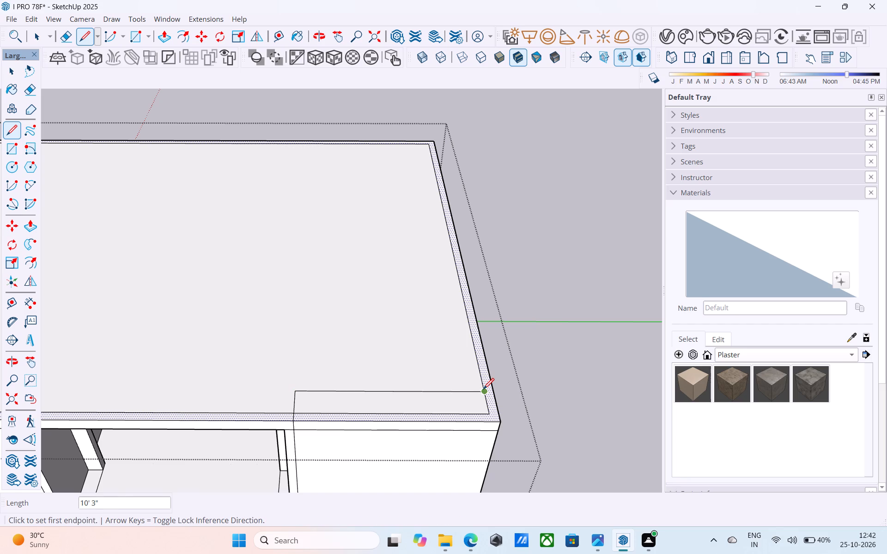
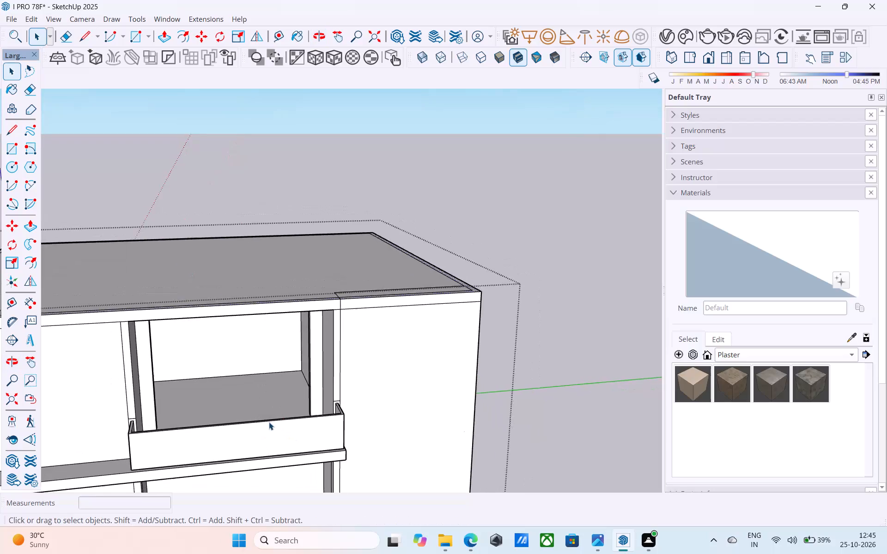
Place a vertical guide on the ground-floor recess's back wall, 1' from its corner on the projecting slab's side.
middle_drag(261, 424, 262, 465)
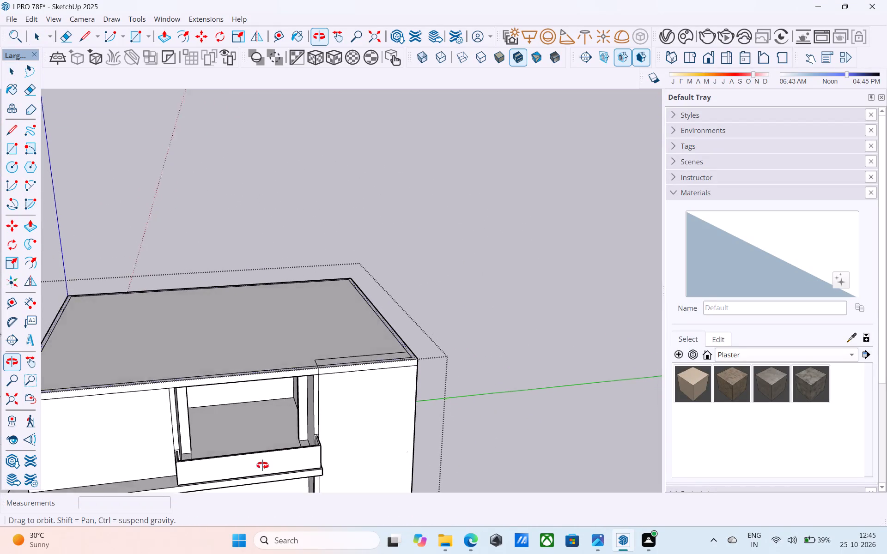
middle_drag(262, 465, 262, 480)
shift+middle_drag(233, 459, 305, 386)
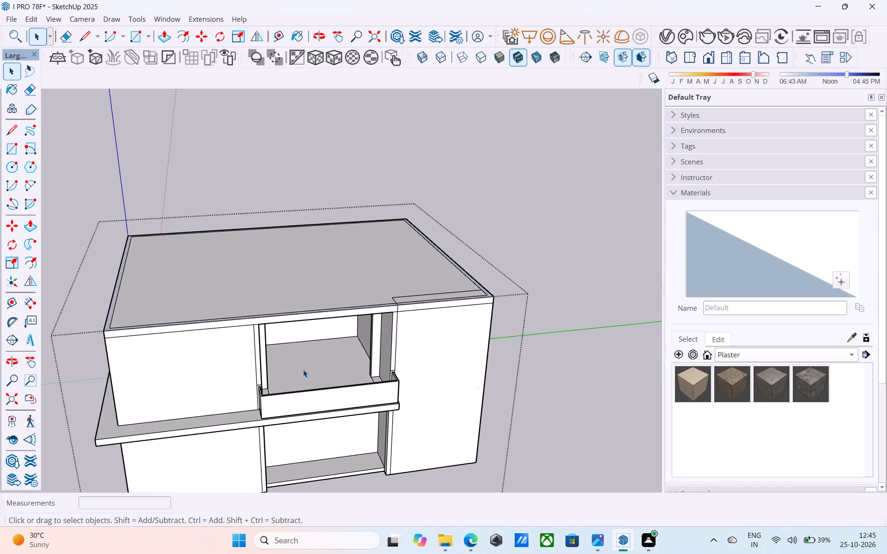
shift+middle_drag(281, 372, 288, 353)
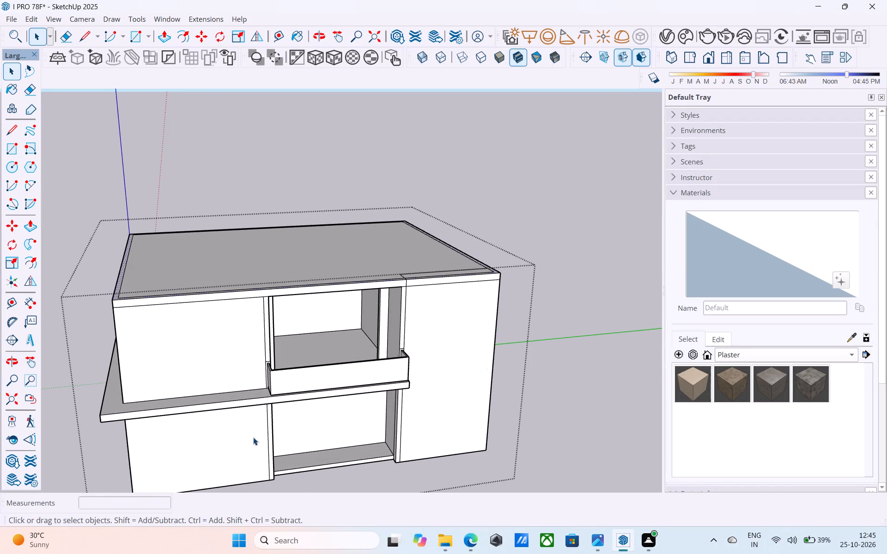
scroll(233, 446, up, 3)
middle_drag(272, 452, 231, 393)
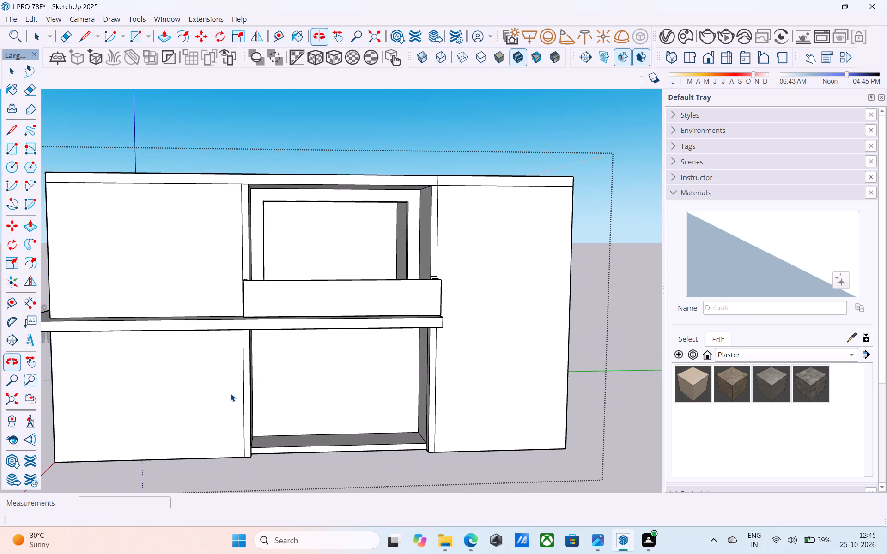
scroll(255, 403, down, 3)
middle_drag(254, 402, 239, 392)
scroll(239, 390, up, 4)
scroll(243, 388, down, 1)
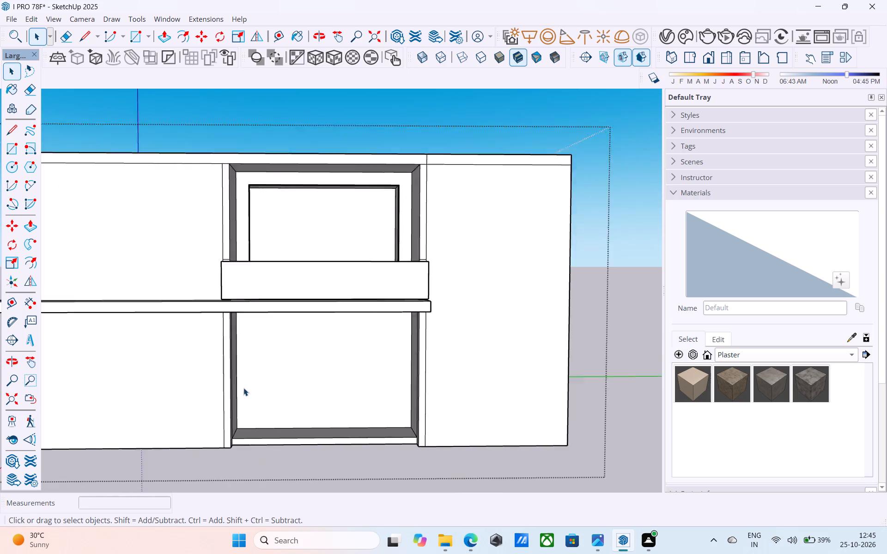
scroll(243, 388, down, 1)
middle_drag(241, 390, 224, 385)
scroll(229, 389, up, 2)
key(t)
click(211, 381)
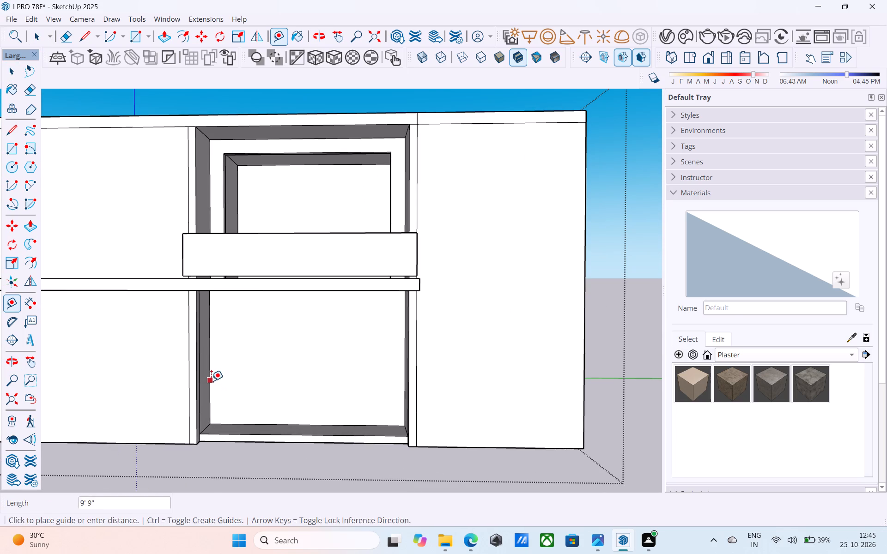
middle_drag(241, 390, 292, 407)
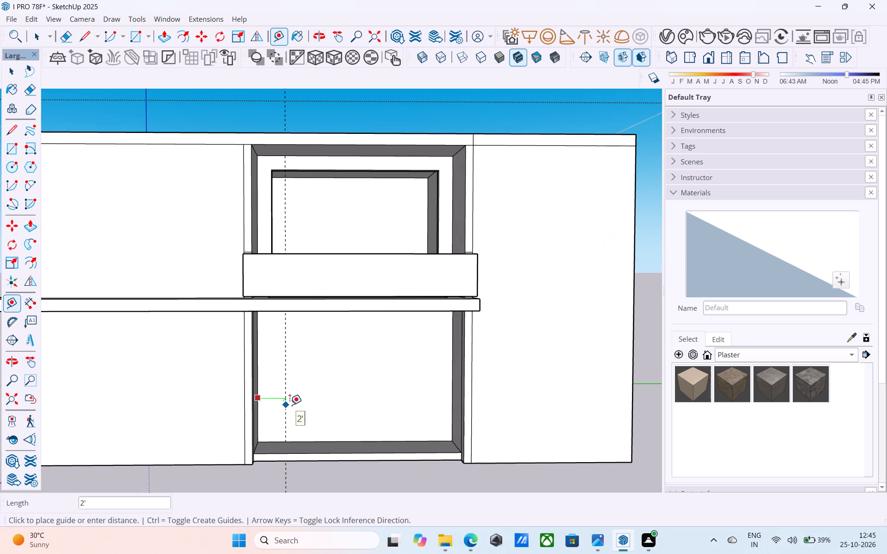
text(1')
key(Return)
key(space)
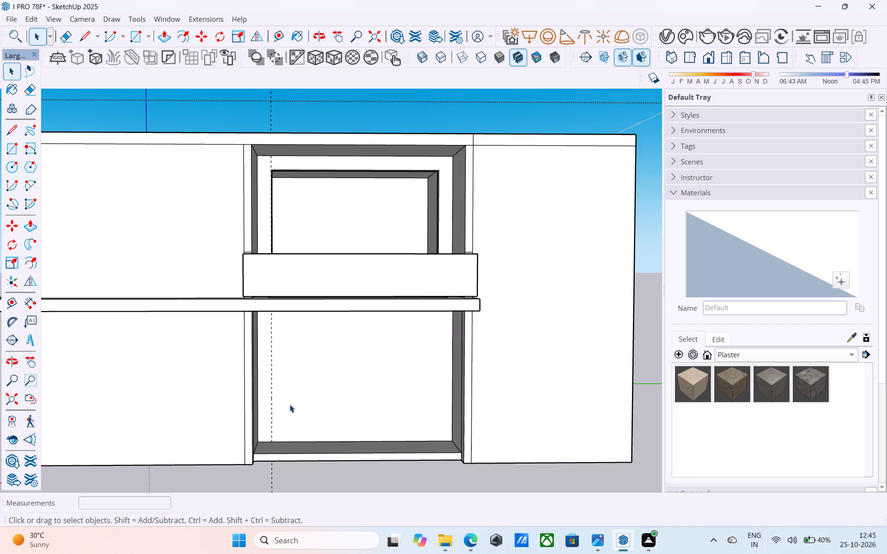
Draw a 4' wide by 8' high door rectangle on the recess's back wall, starting where the guide meets the floor.
key(r)
middle_drag(283, 416, 274, 447)
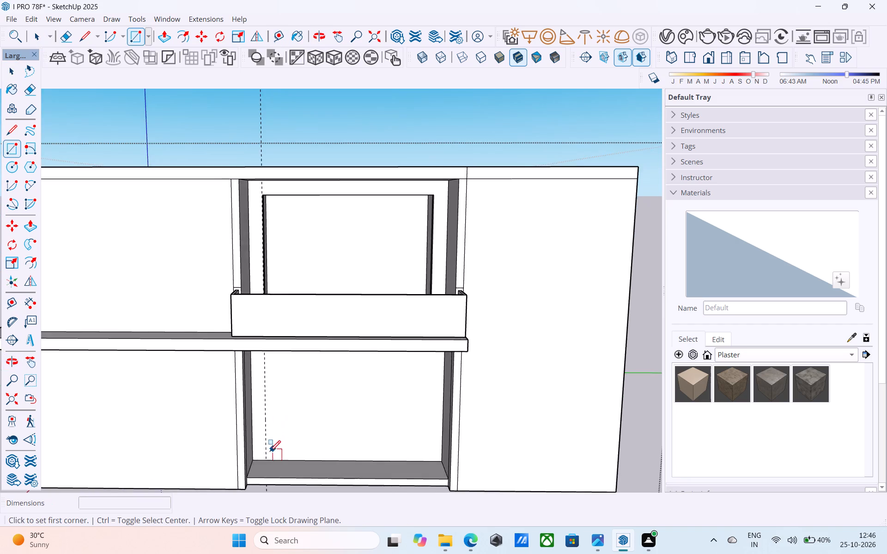
scroll(272, 462, up, 7)
click(261, 457)
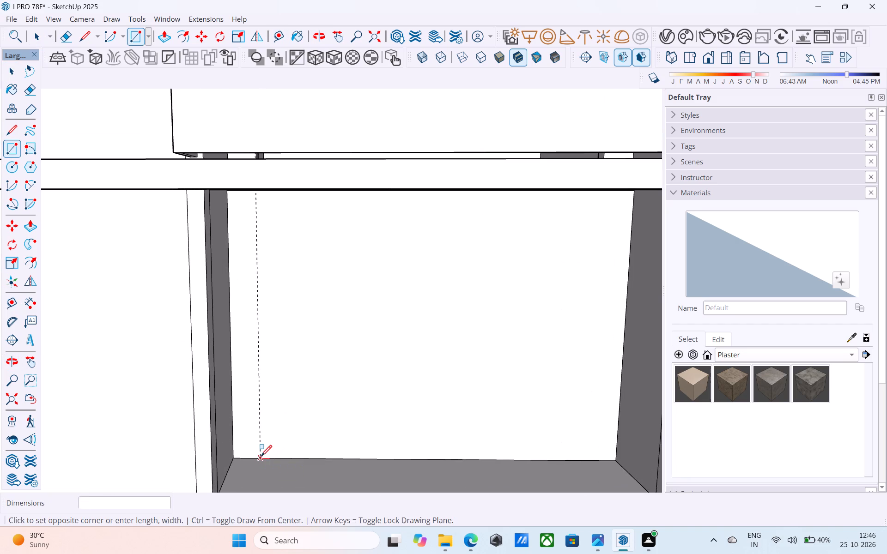
text(8',4')
key(Return)
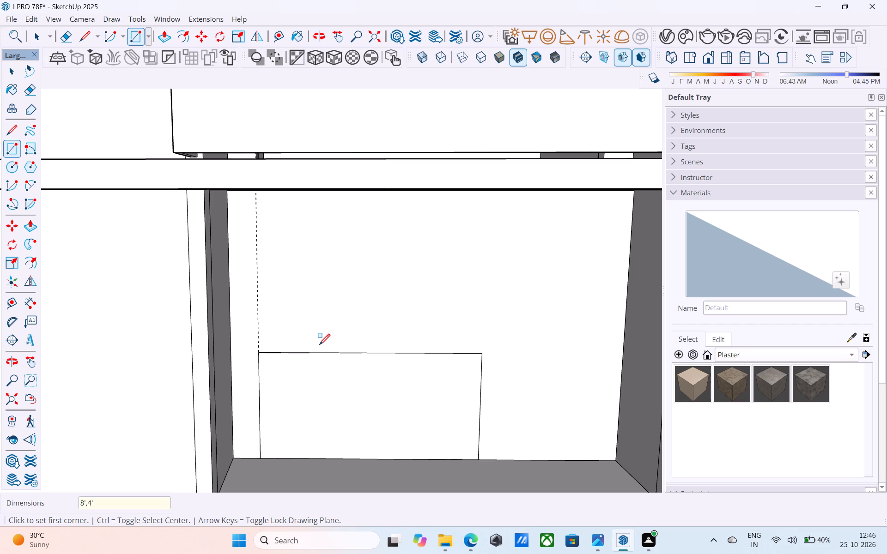
text(4',8')
key(Return)
key(space)
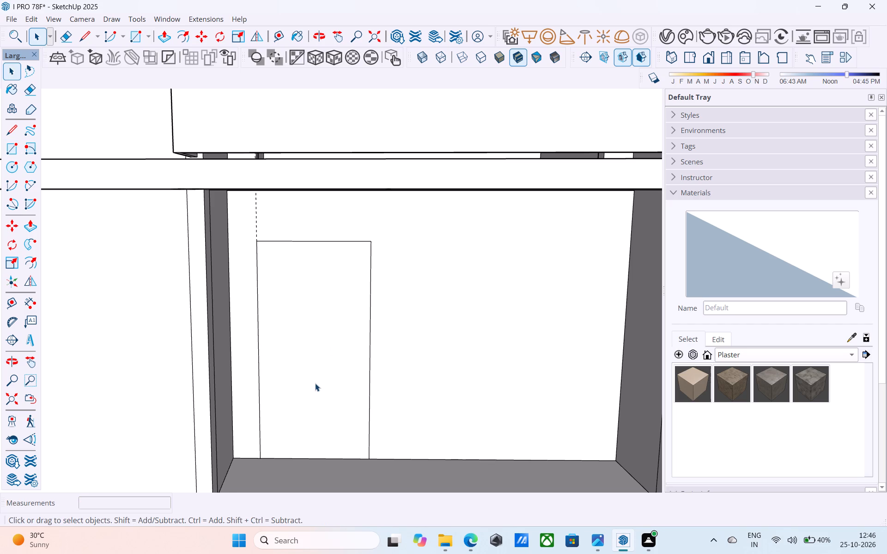
Offset the door rectangle's outline 3" inward to form the door frame.
click(320, 374)
key(f)
click(320, 369)
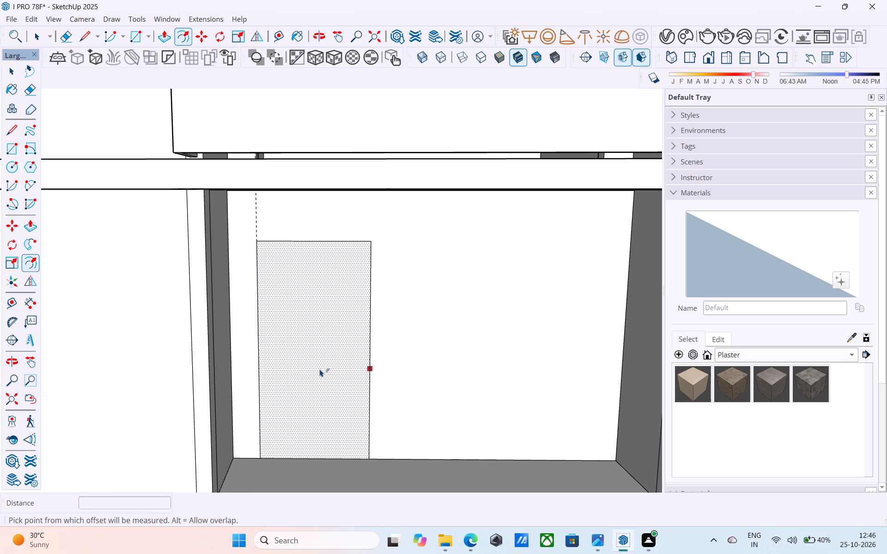
key(3)
key(shift+quotedbl)
key(Return)
key(space)
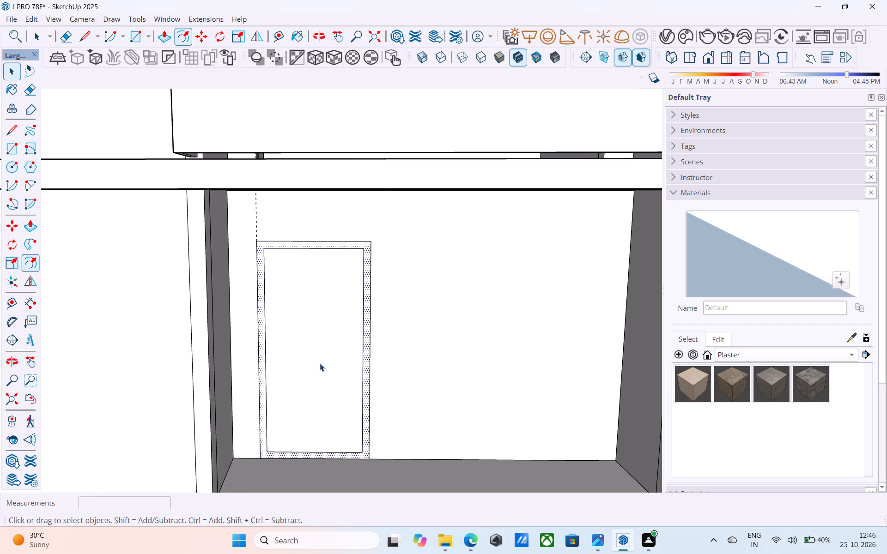
Push the inner door face back through the wall to cut the doorway opening.
scroll(320, 365, down, 4)
middle_drag(394, 390, 483, 394)
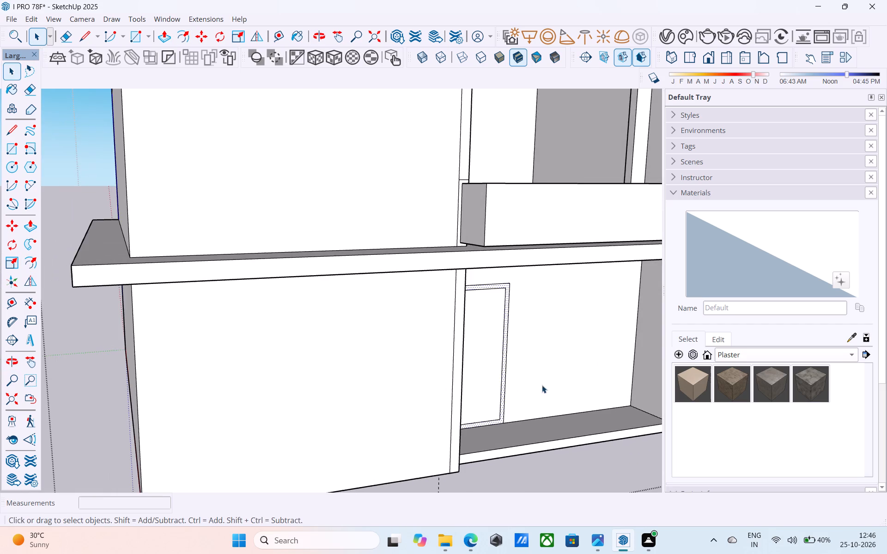
scroll(159, 393, down, 4)
scroll(24, 397, down, 4)
scroll(559, 363, down, 4)
scroll(269, 369, down, 4)
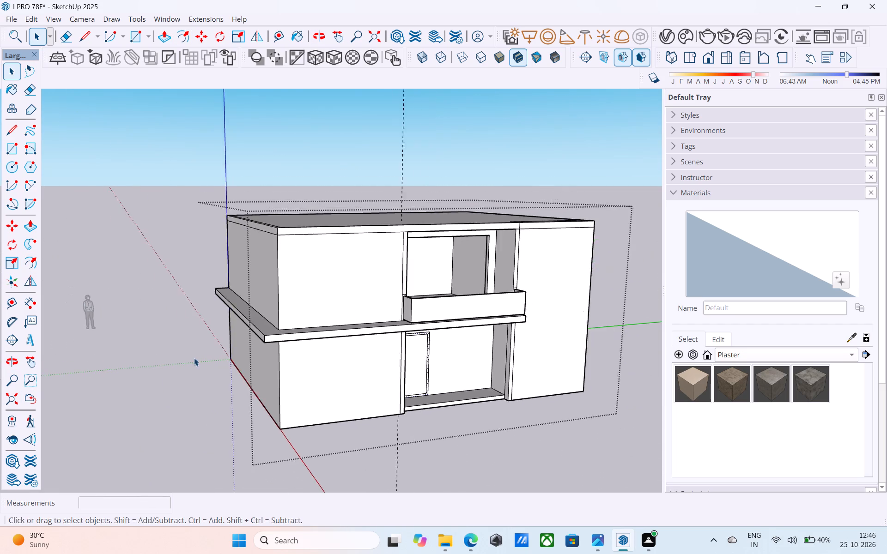
scroll(194, 358, down, 3)
scroll(414, 360, up, 15)
scroll(425, 373, down, 1)
middle_drag(427, 373, 423, 370)
click(235, 373)
key(p)
click(236, 374)
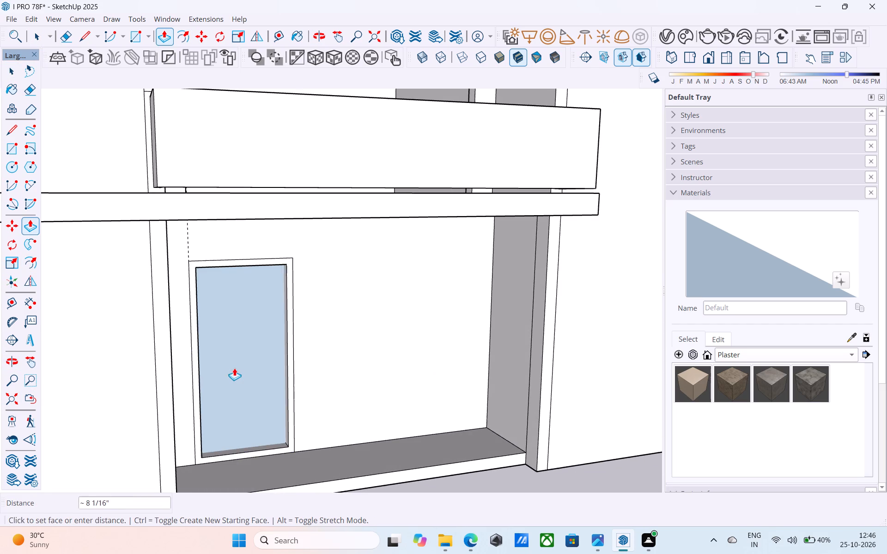
click(232, 353)
Erase the stray vertical edge lines on the interior wall seen through the doorway.
scroll(233, 352, down, 2)
shift+middle_drag(257, 380, 261, 387)
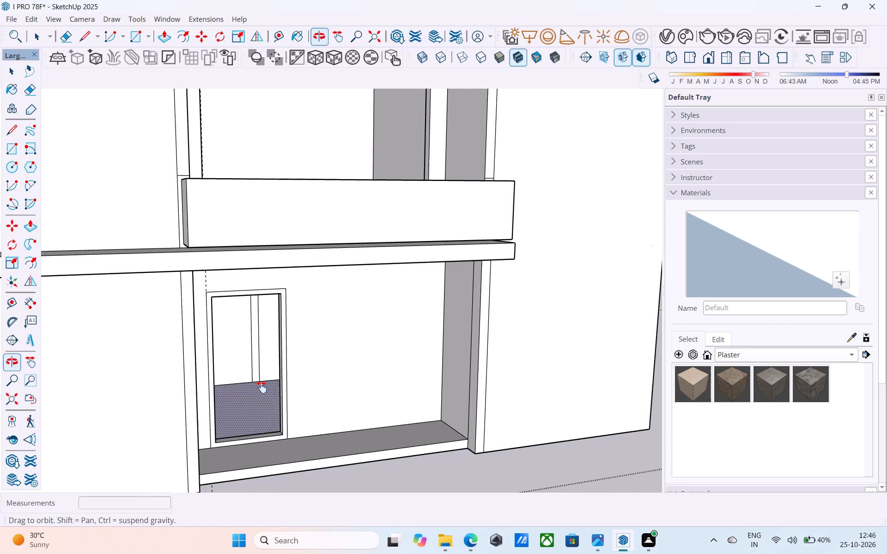
shift+middle_drag(261, 387, 261, 374)
scroll(259, 355, up, 5)
key(e)
drag(260, 344, 244, 339)
key(space)
Place a horizontal guide on the recess's back wall, 3' above its floor edge.
scroll(246, 340, down, 2)
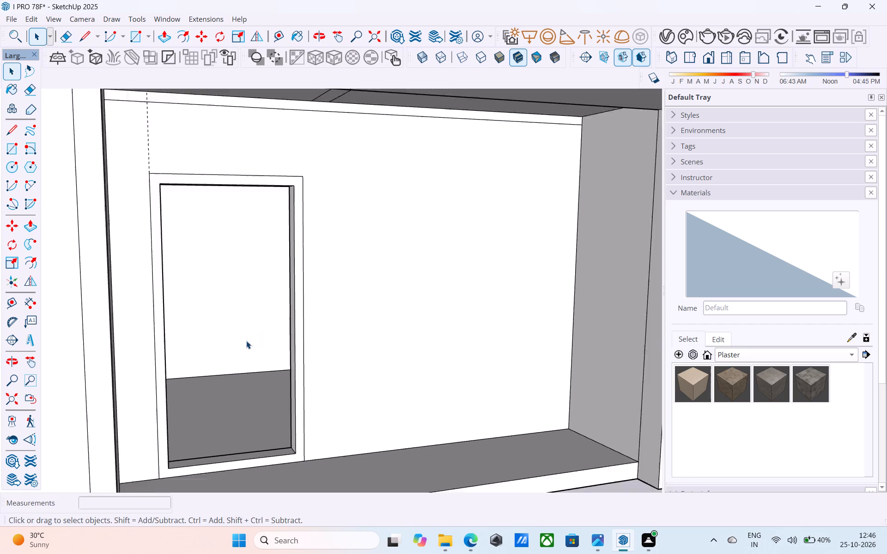
scroll(246, 341, down, 3)
middle_drag(263, 362, 257, 299)
scroll(238, 287, down, 2)
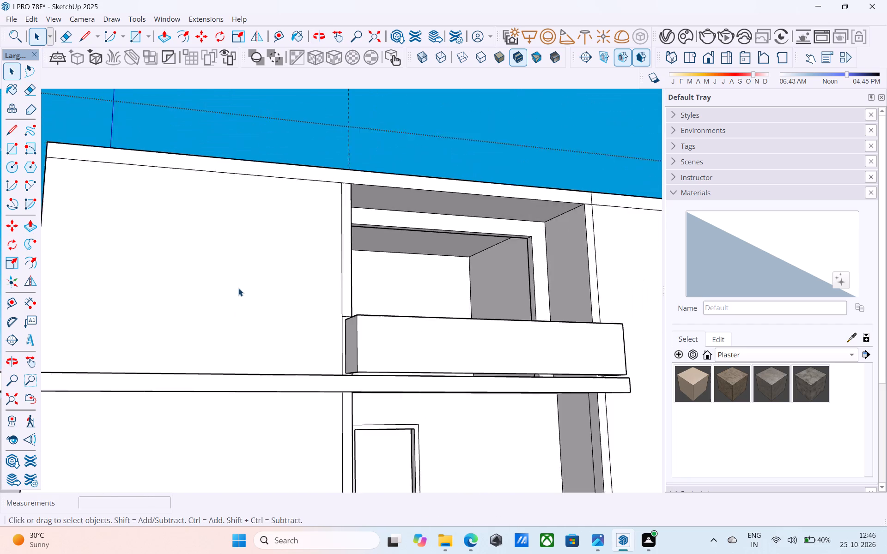
scroll(238, 288, down, 6)
shift+middle_drag(354, 367, 481, 422)
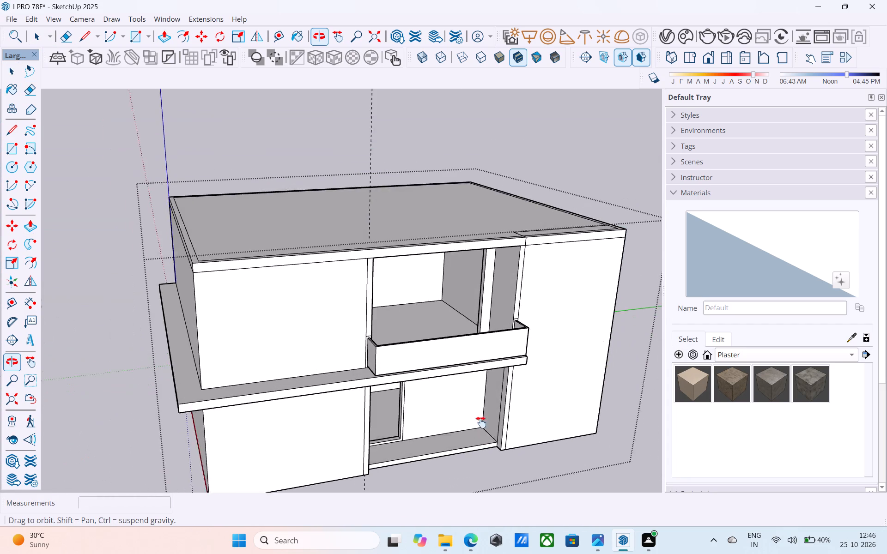
shift+middle_drag(481, 422, 484, 422)
scroll(479, 409, up, 5)
shift+middle_drag(477, 411, 483, 426)
key(t)
scroll(456, 436, up, 4)
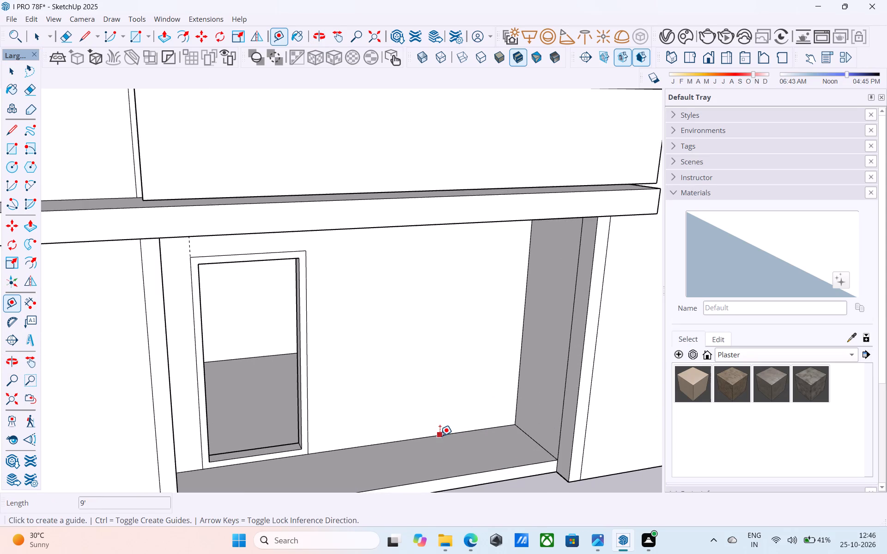
click(439, 435)
text(3')
key(Return)
key(space)
Place a vertical guide on the recess's back wall, 1' from the door frame's outer edge.
key(t)
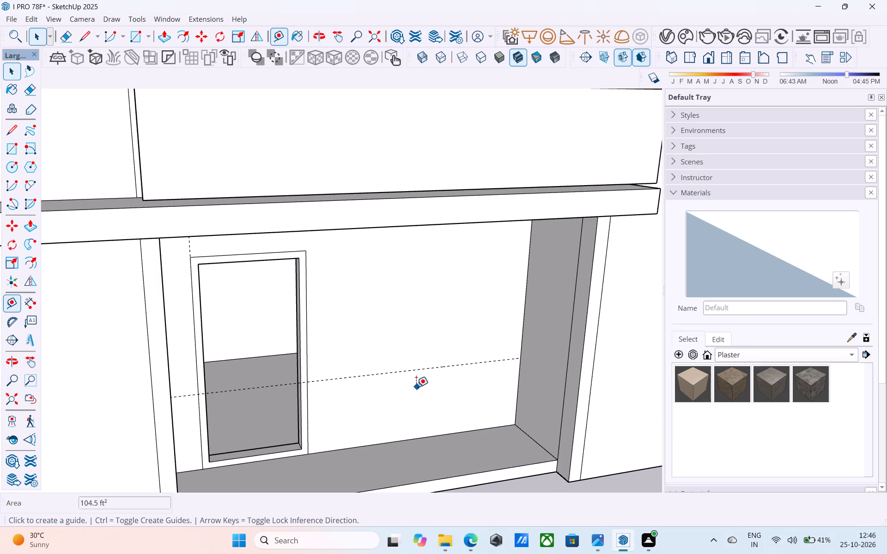
click(307, 336)
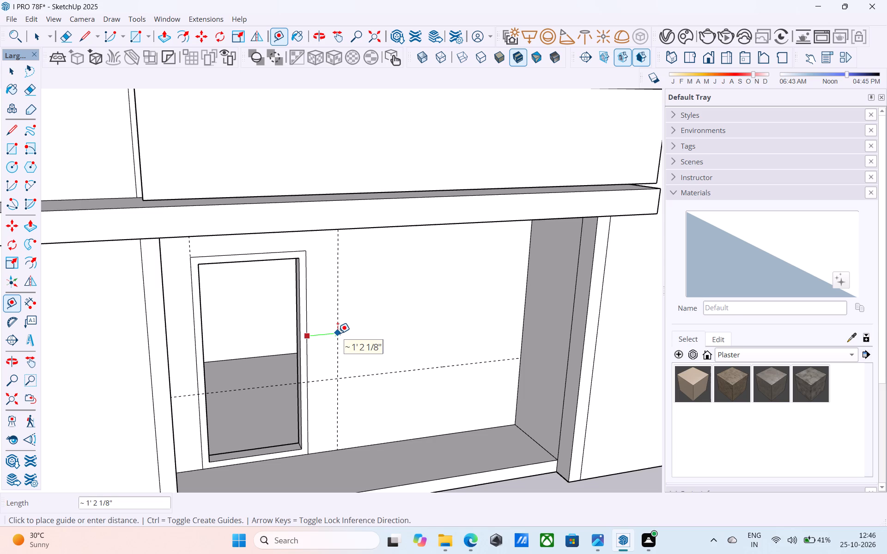
text(1')
key(Return)
key(space)
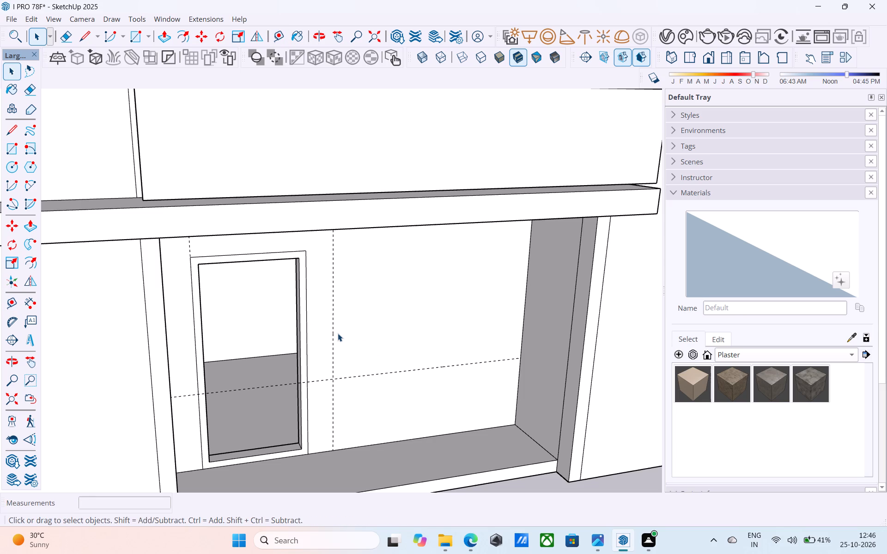
Draw a 5' by 5' window rectangle beside the door, starting from the intersection of the 3' and 1' guides.
key(r)
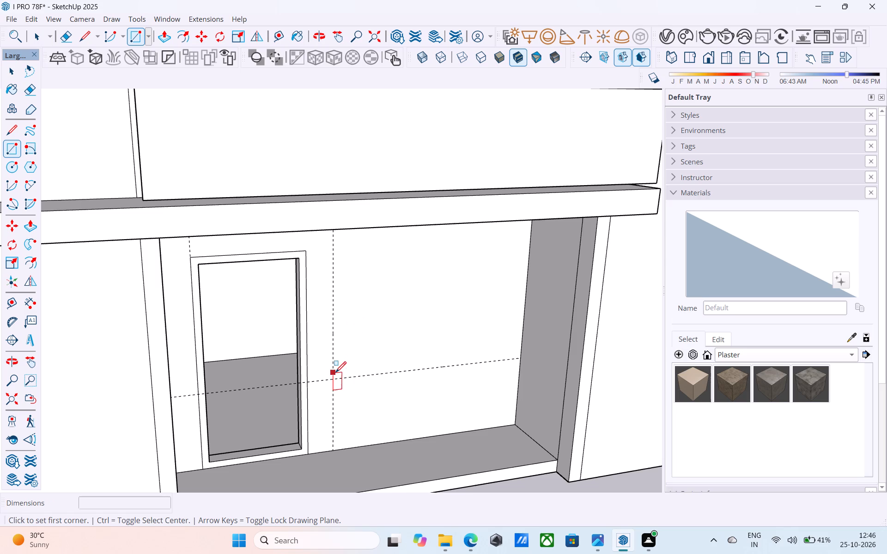
click(334, 378)
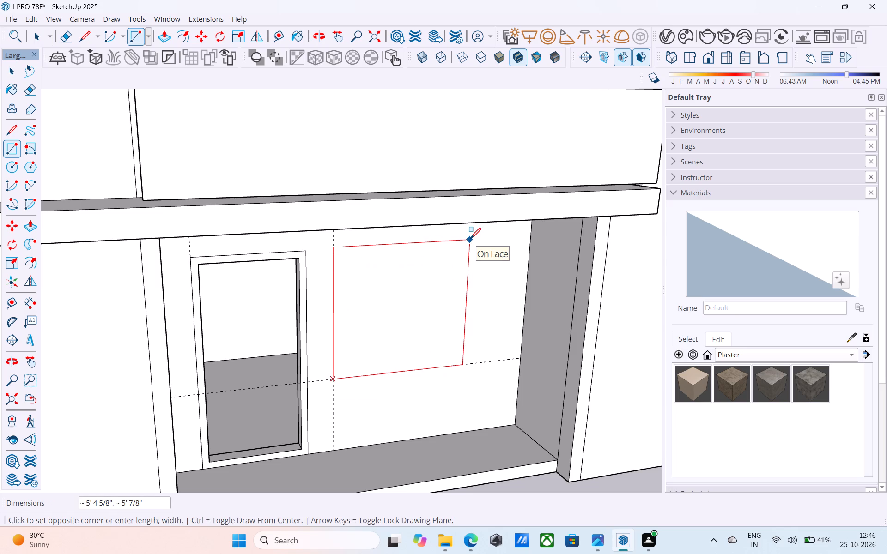
key(5)
text('M)
key(BackSpace)
key(comma)
text(5')
key(Return)
Offset the window rectangle's outline 3" inward to form the window frame.
scroll(470, 240, down, 5)
middle_drag(464, 277, 372, 292)
scroll(366, 299, down, 11)
middle_drag(344, 304, 350, 297)
scroll(329, 279, up, 5)
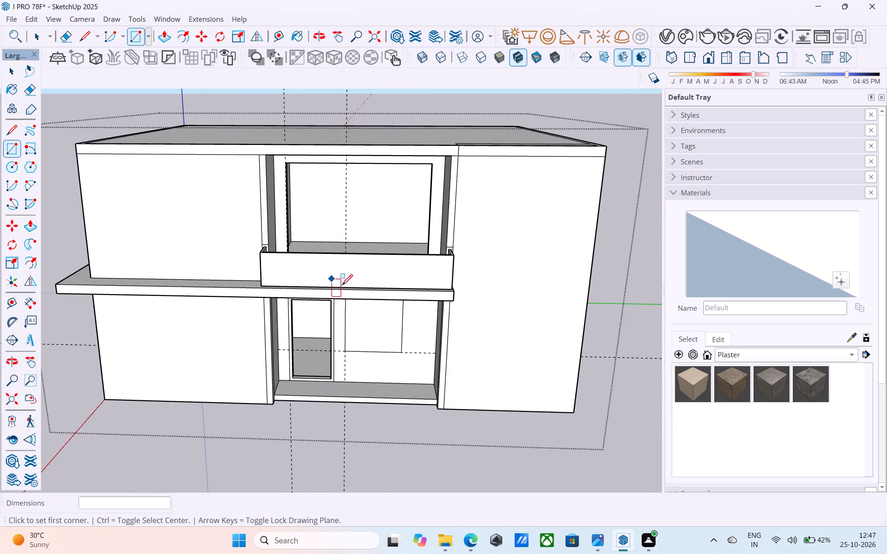
scroll(379, 311, up, 8)
middle_drag(368, 324, 366, 301)
scroll(366, 301, up, 1)
scroll(370, 298, down, 2)
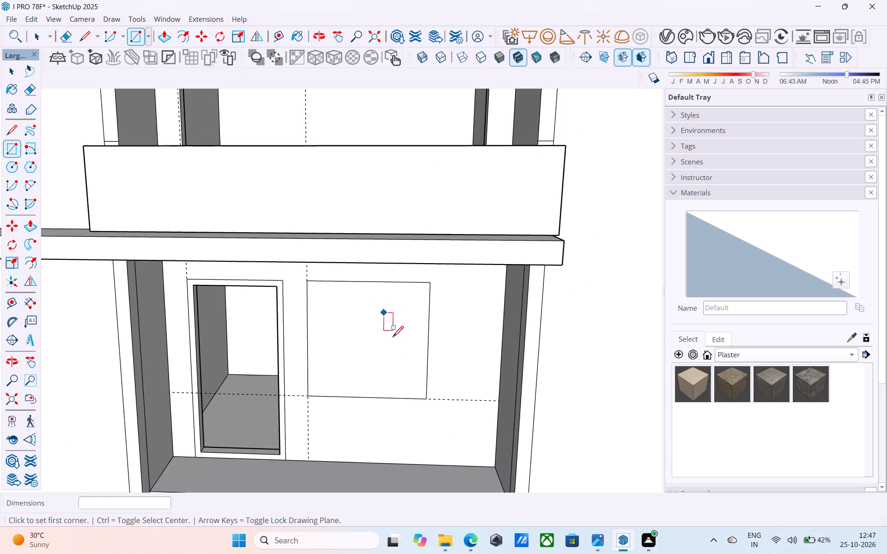
scroll(393, 338, down, 2)
scroll(328, 332, up, 5)
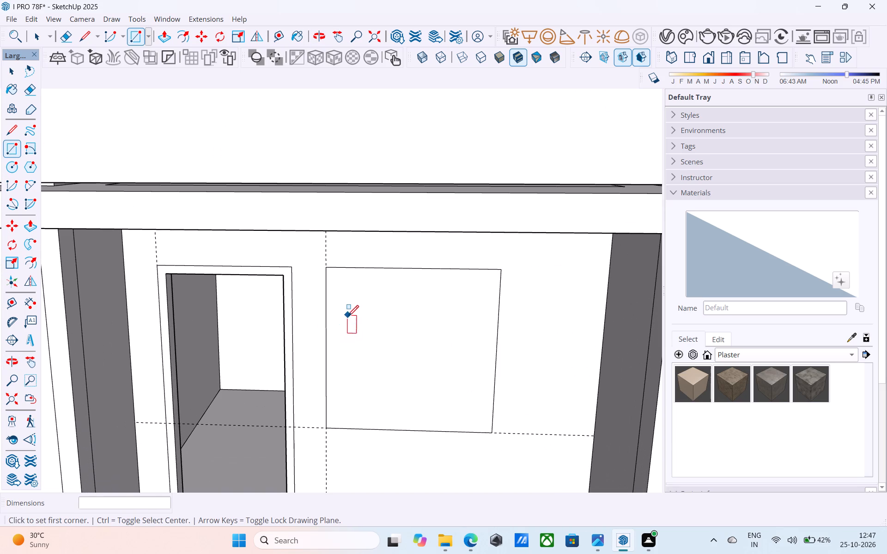
key(space)
click(348, 317)
scroll(349, 317, up, 2)
key(f)
click(349, 317)
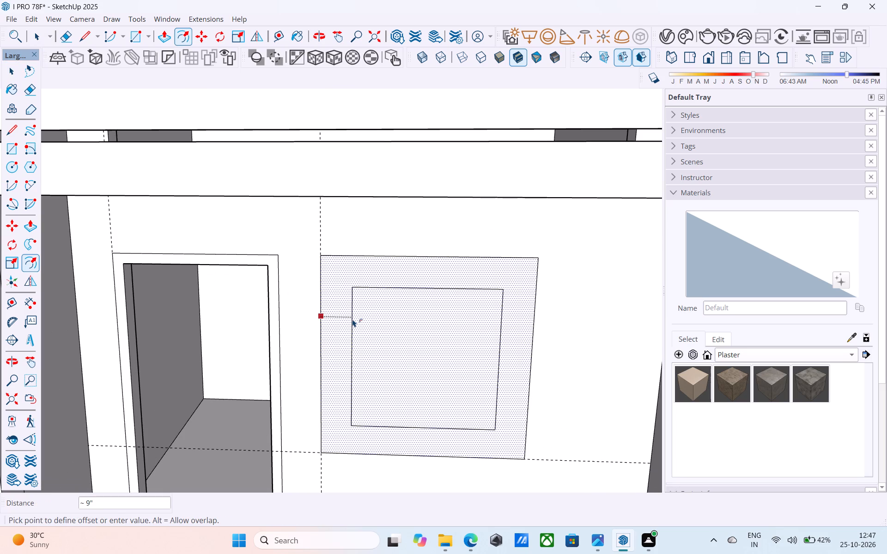
text(3")
key(Return)
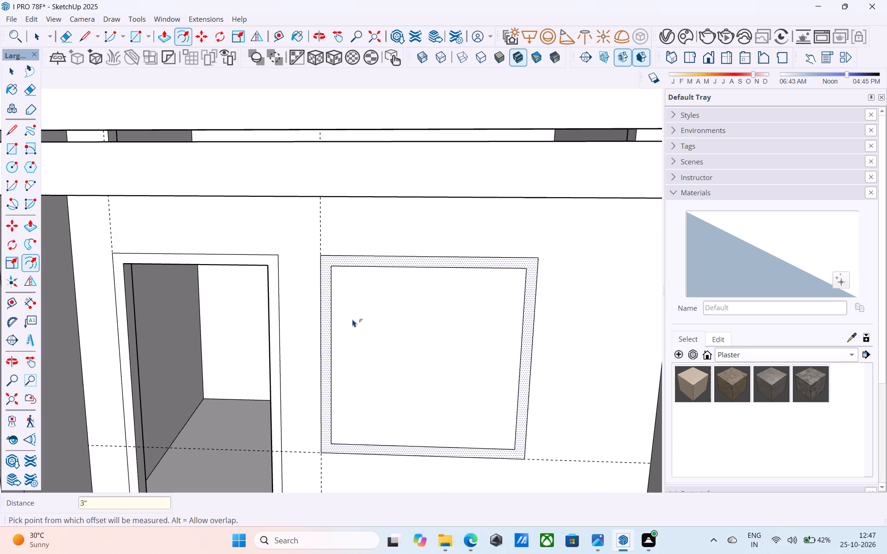
Push/pull the side jamb of the upper recess's back-wall opening 12' across to the opposite jamb to close the opening.
key(space)
scroll(355, 323, down, 9)
middle_drag(362, 350, 362, 356)
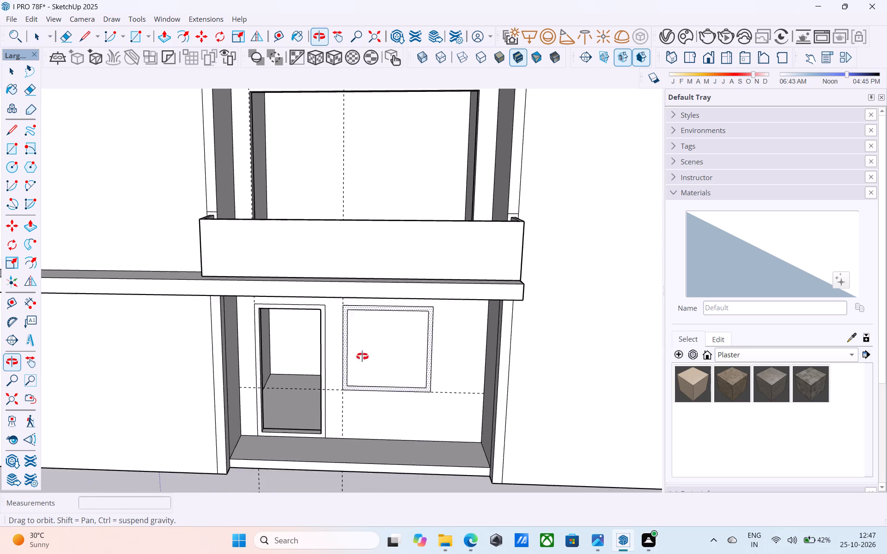
middle_drag(362, 356, 372, 394)
scroll(374, 393, down, 5)
middle_drag(366, 387, 345, 325)
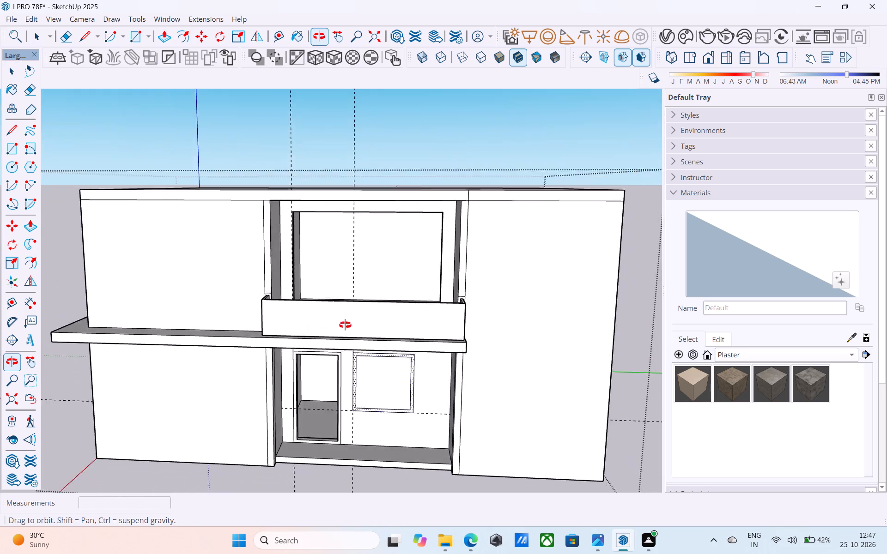
middle_drag(345, 325, 178, 273)
scroll(231, 201, up, 10)
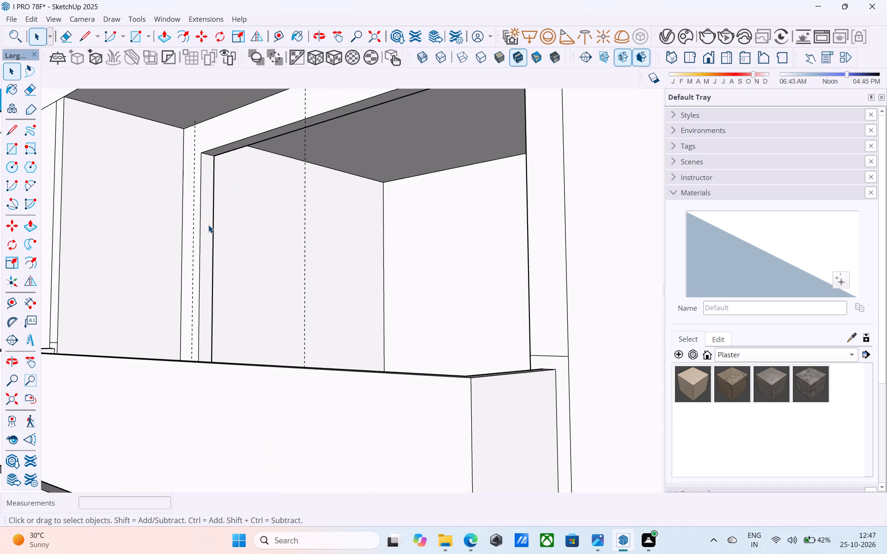
scroll(208, 225, down, 3)
middle_drag(205, 225, 196, 223)
scroll(196, 223, up, 2)
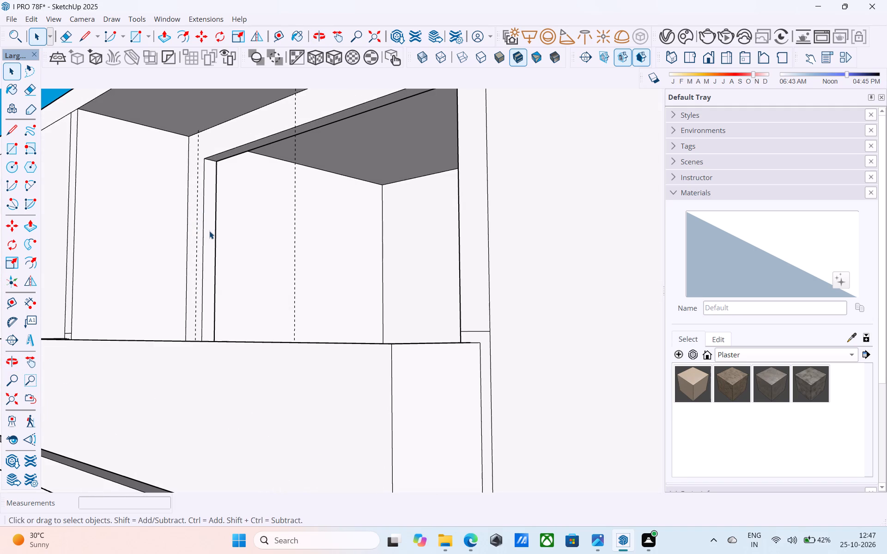
click(209, 231)
key(p)
click(209, 231)
scroll(213, 237, down, 4)
middle_drag(215, 240, 318, 276)
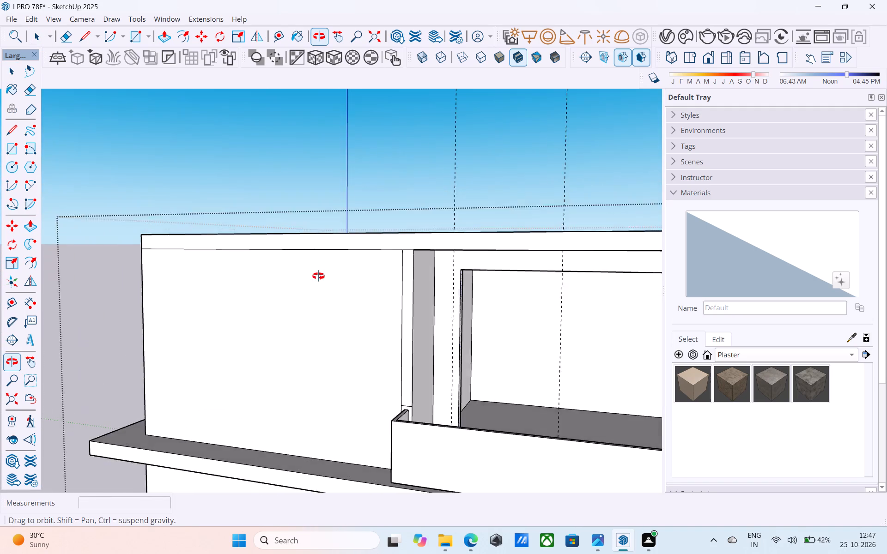
middle_drag(318, 276, 0, 293)
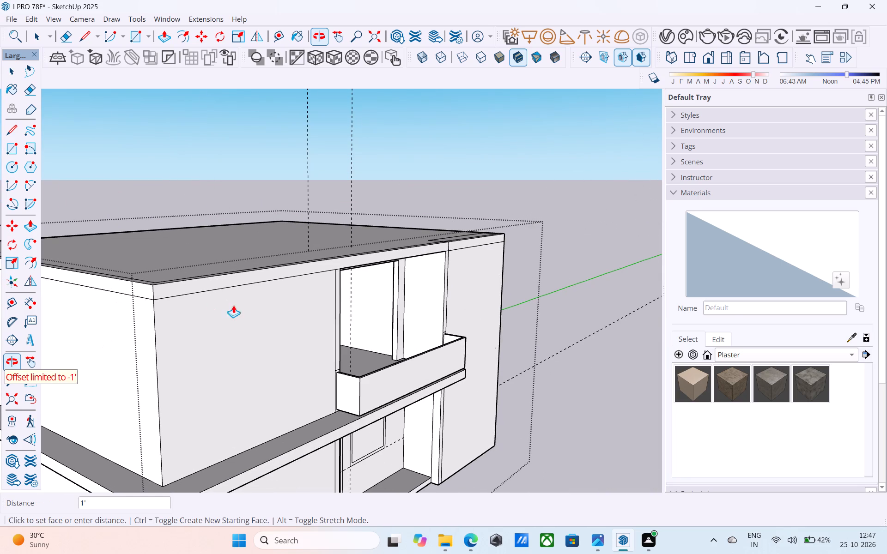
scroll(408, 289, up, 6)
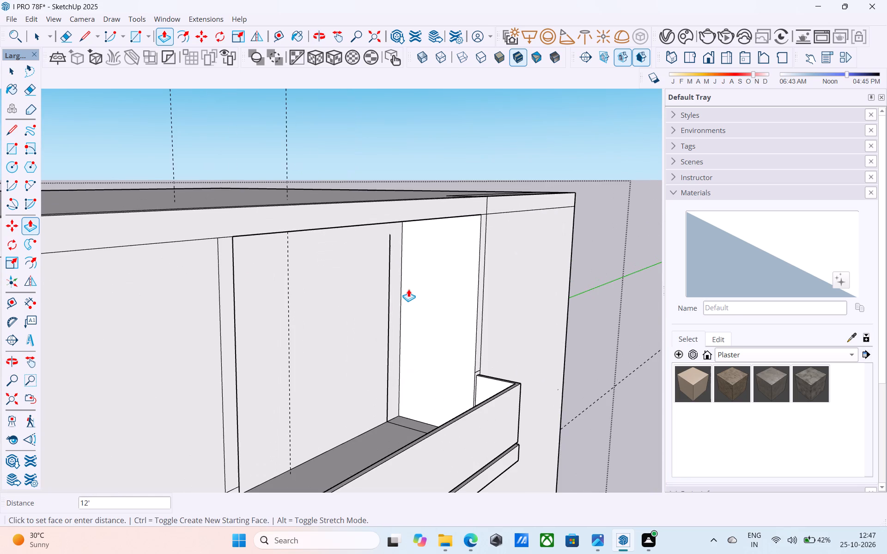
scroll(407, 289, up, 2)
scroll(407, 289, down, 2)
shift+middle_drag(406, 289, 455, 277)
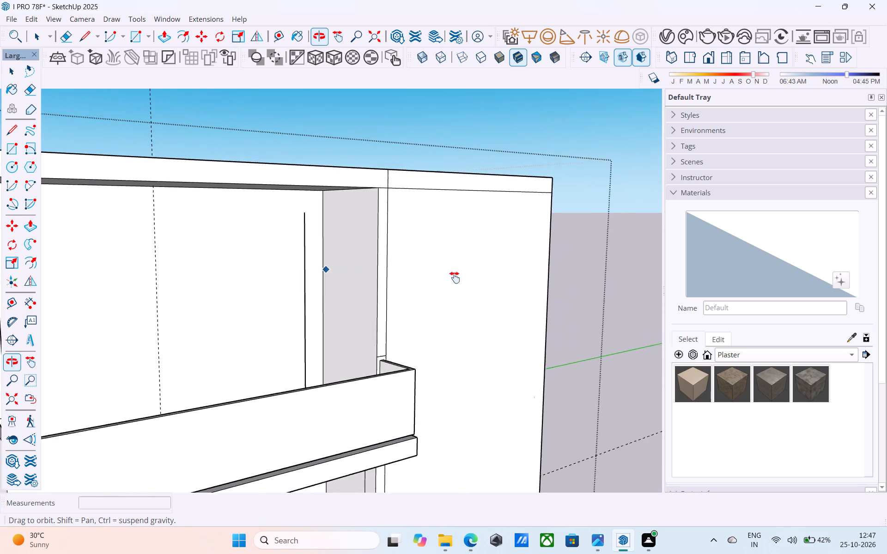
shift+middle_drag(455, 277, 477, 307)
click(479, 304)
scroll(478, 302, down, 4)
scroll(478, 302, up, 1)
scroll(478, 302, down, 2)
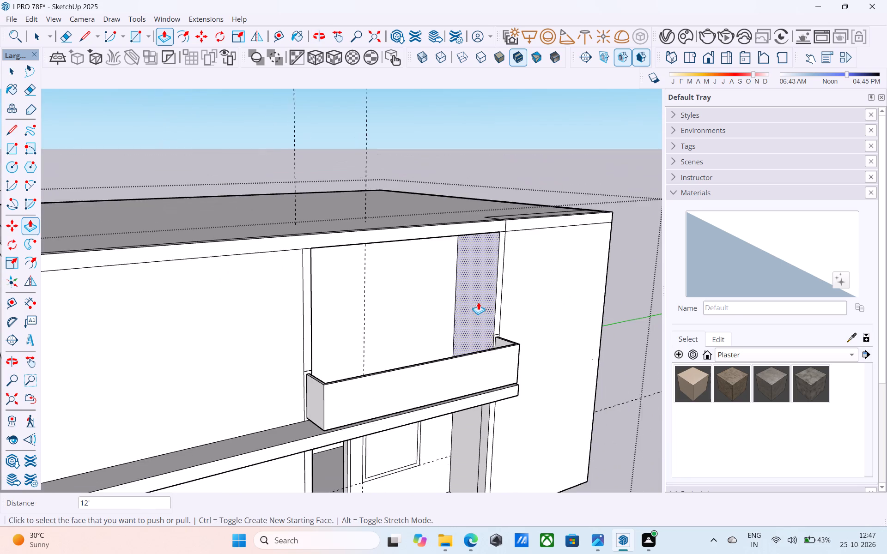
scroll(478, 302, down, 4)
shift+middle_drag(477, 302, 474, 307)
scroll(472, 305, down, 5)
key(space)
Examine the whole house from the front and above, including the rectangle outlined at the roof's front corner.
middle_drag(468, 334, 269, 424)
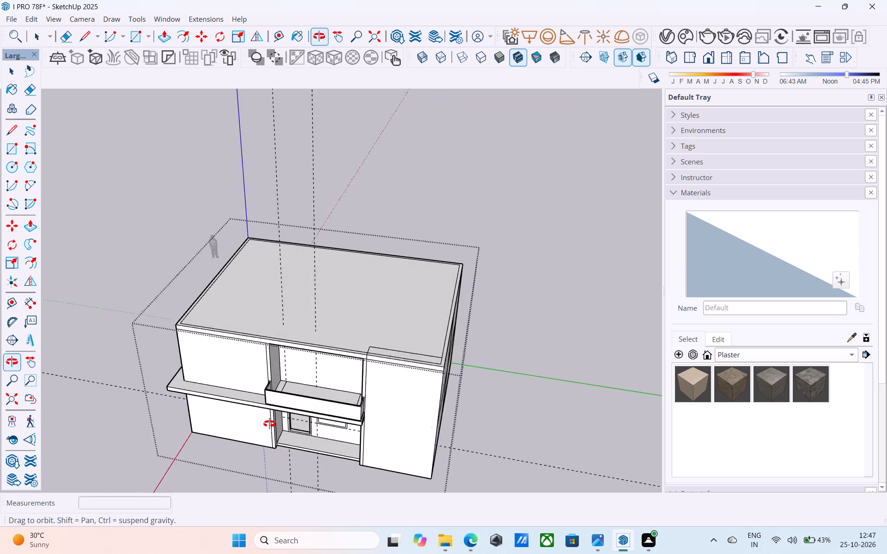
middle_drag(269, 424, 337, 296)
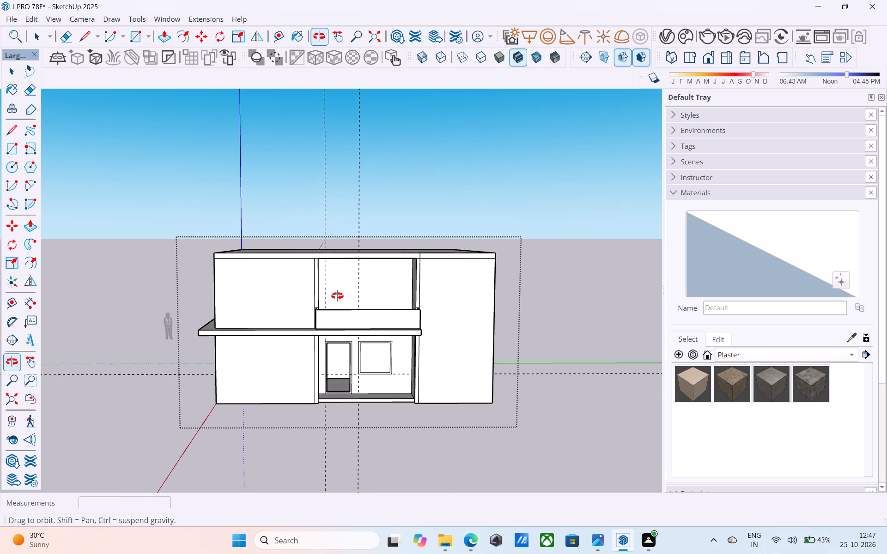
middle_drag(337, 296, 298, 425)
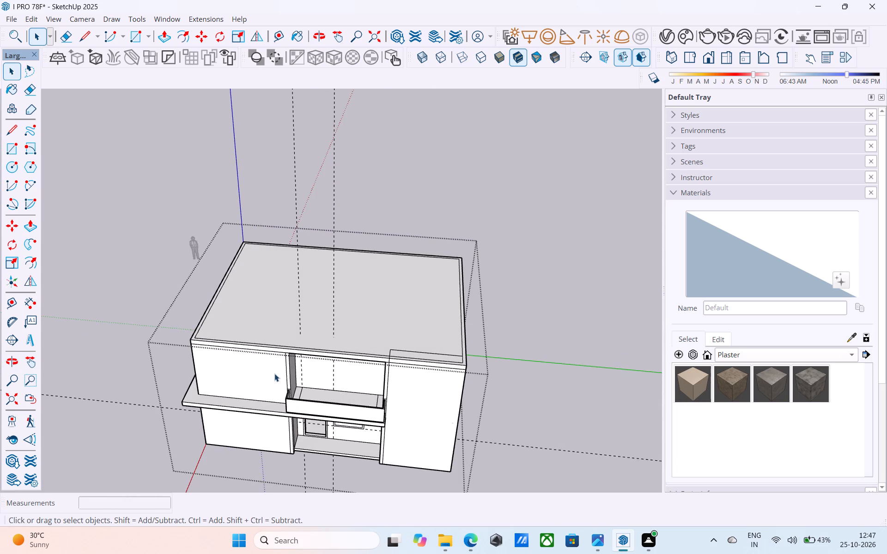
scroll(272, 373, down, 1)
middle_drag(272, 373, 276, 384)
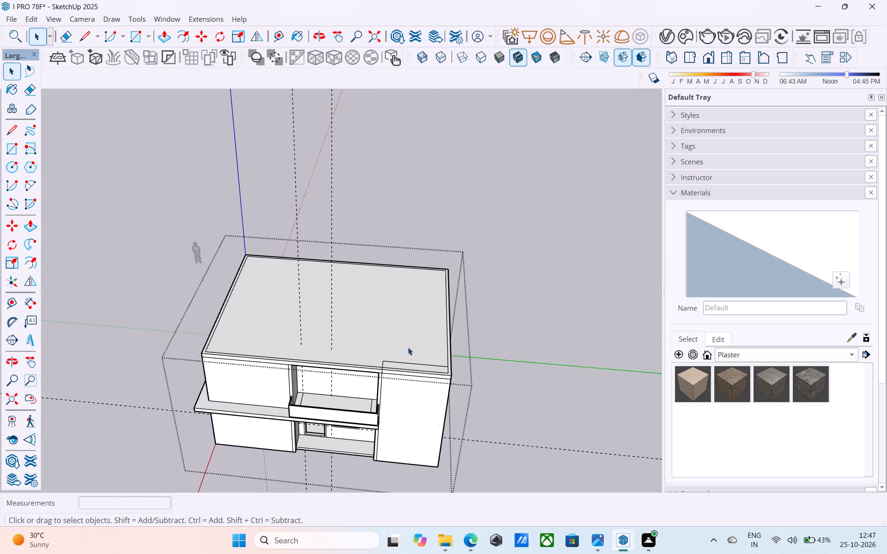
scroll(408, 347, up, 6)
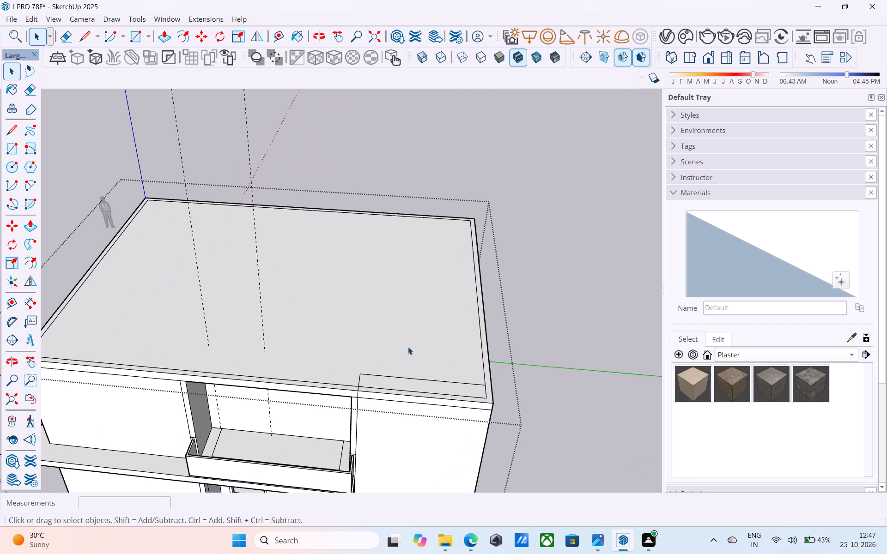
scroll(418, 321, up, 4)
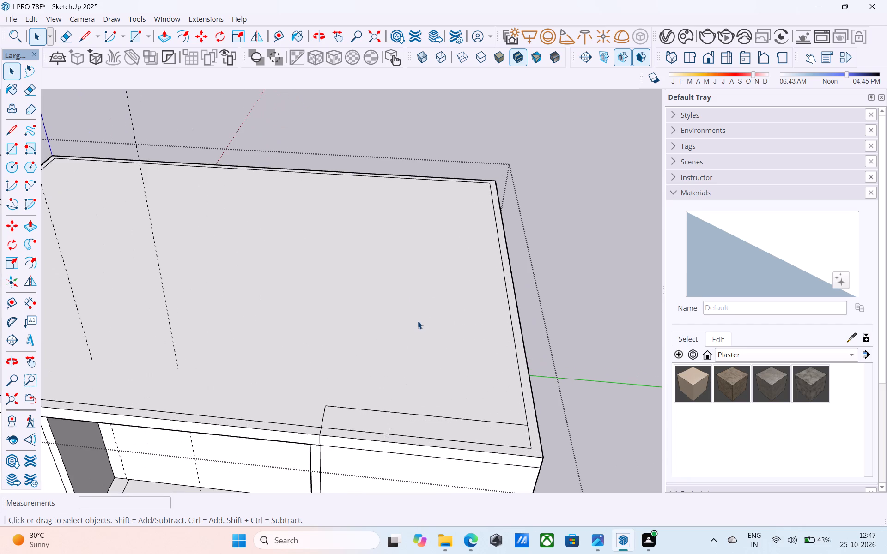
scroll(418, 320, down, 5)
middle_drag(418, 320, 418, 329)
scroll(410, 315, down, 6)
middle_drag(410, 316, 413, 330)
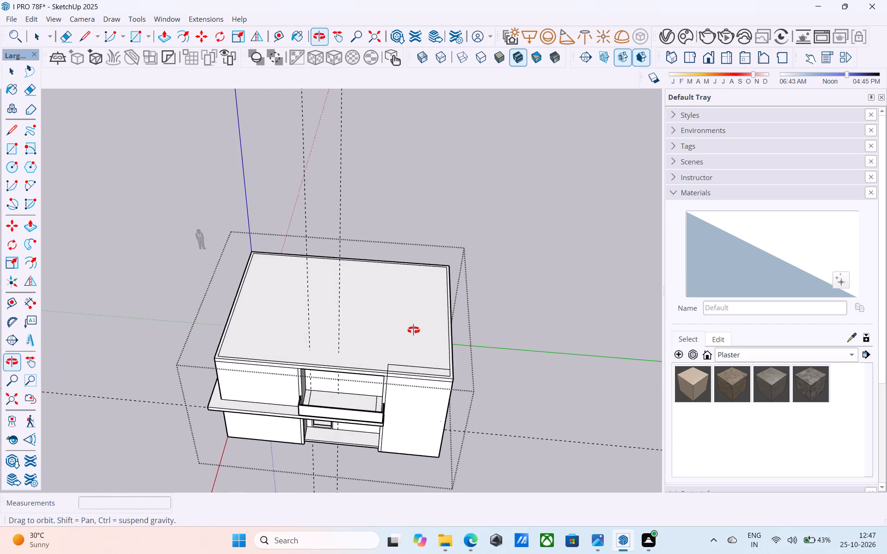
middle_drag(413, 330, 395, 331)
Erase the roof border lines that cross the rectangle at the roof's front corner.
scroll(405, 361, up, 2)
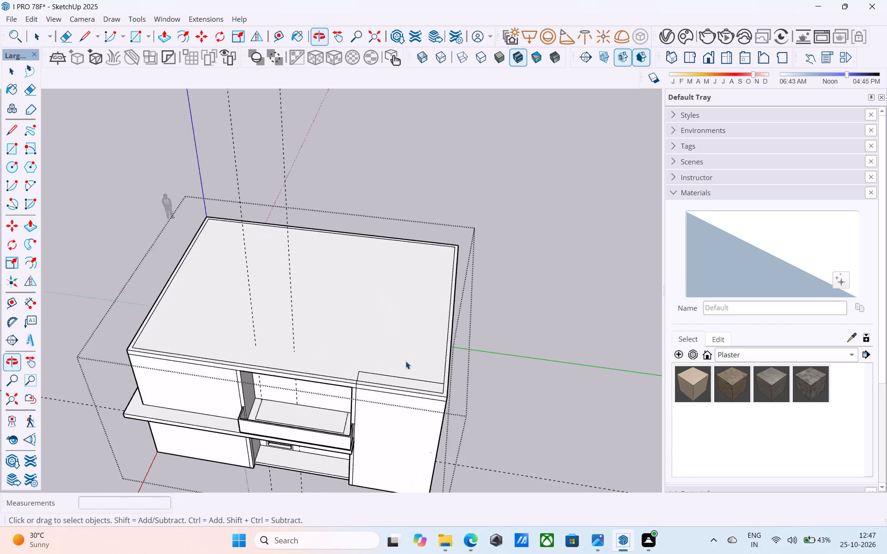
scroll(406, 361, up, 5)
scroll(403, 379, down, 1)
scroll(402, 380, up, 6)
scroll(400, 401, down, 2)
middle_drag(395, 401, 389, 397)
scroll(387, 404, up, 5)
key(e)
drag(386, 403, 387, 392)
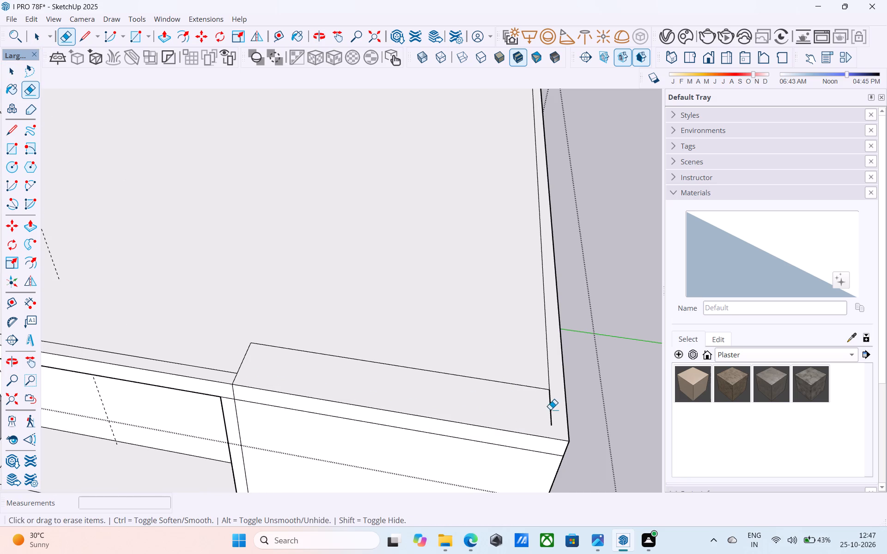
click(552, 409)
Draw a 6" line extending the corner rectangle's back edge to the roof's outer side edge.
scroll(370, 404, down, 3)
key(l)
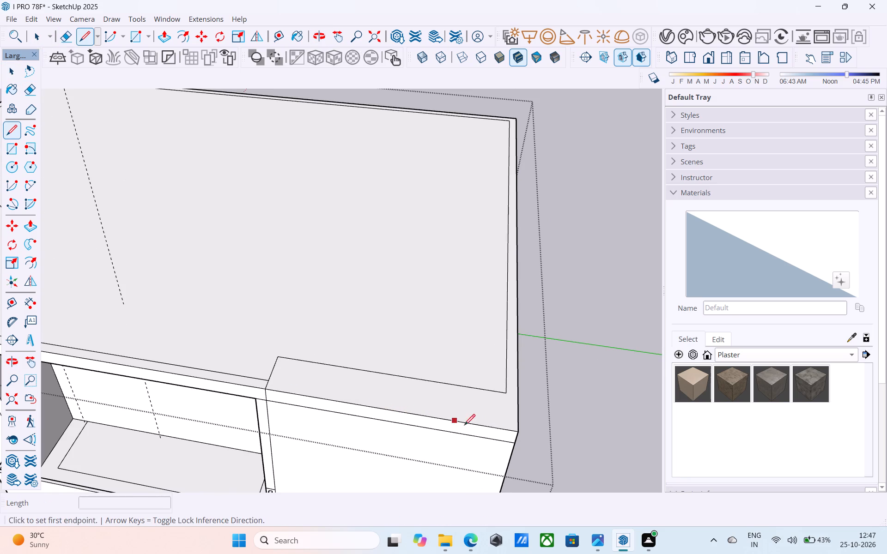
click(509, 393)
click(519, 394)
Pull the rectangular face at the roof's front corner up 5'.
key(space)
click(474, 413)
key(p)
click(472, 412)
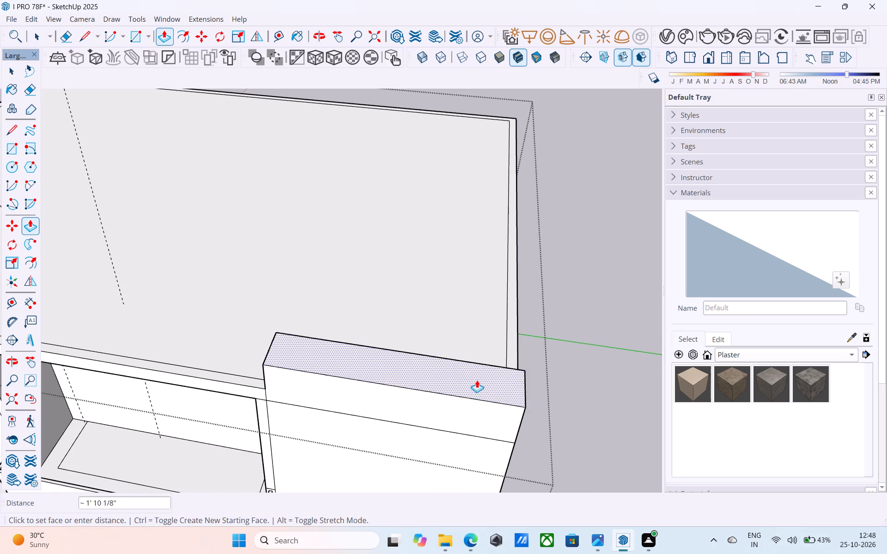
text(5')
key(Return)
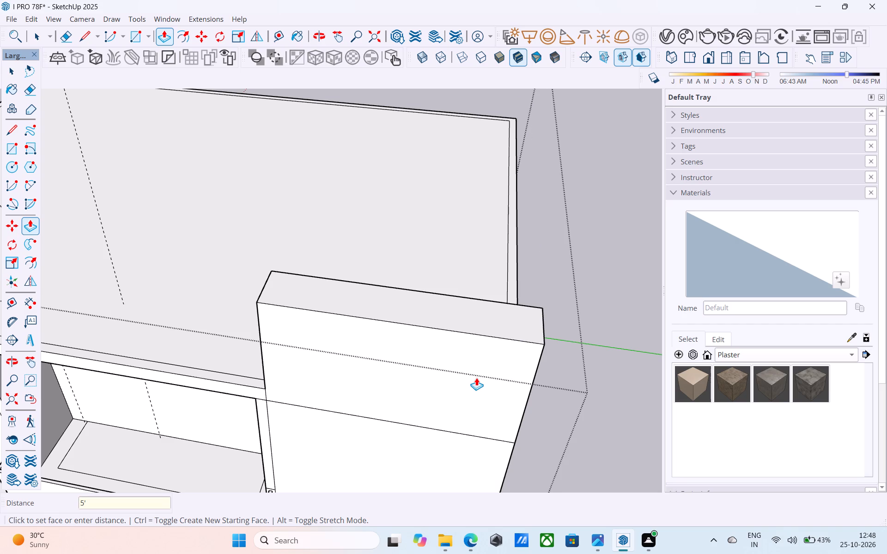
Erase the leftover edges on the front and inner side faces of the raised corner block.
scroll(461, 410, down, 4)
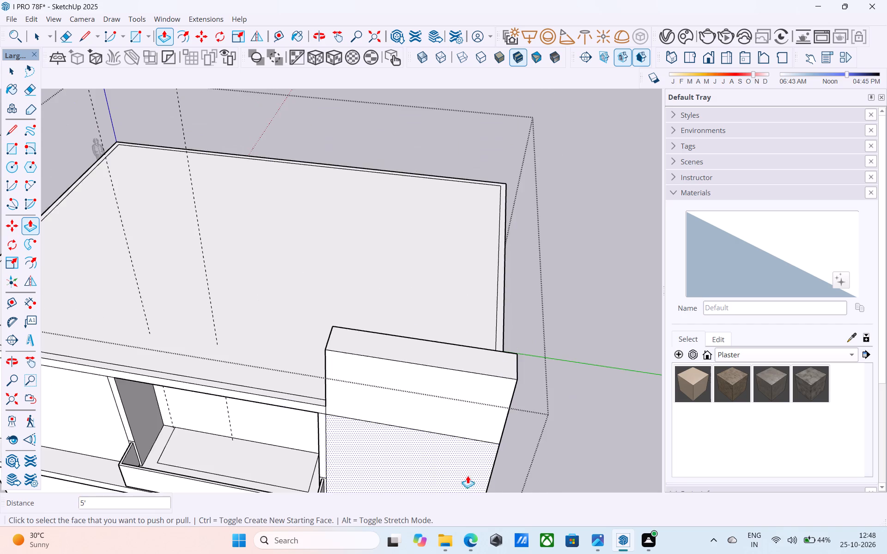
middle_drag(430, 463, 443, 410)
key(e)
drag(426, 347, 426, 356)
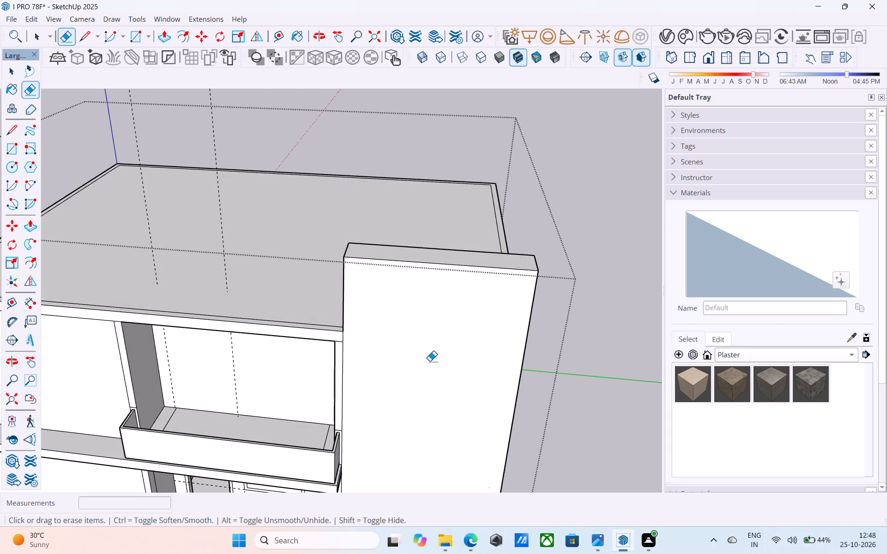
shift+middle_drag(428, 361, 552, 356)
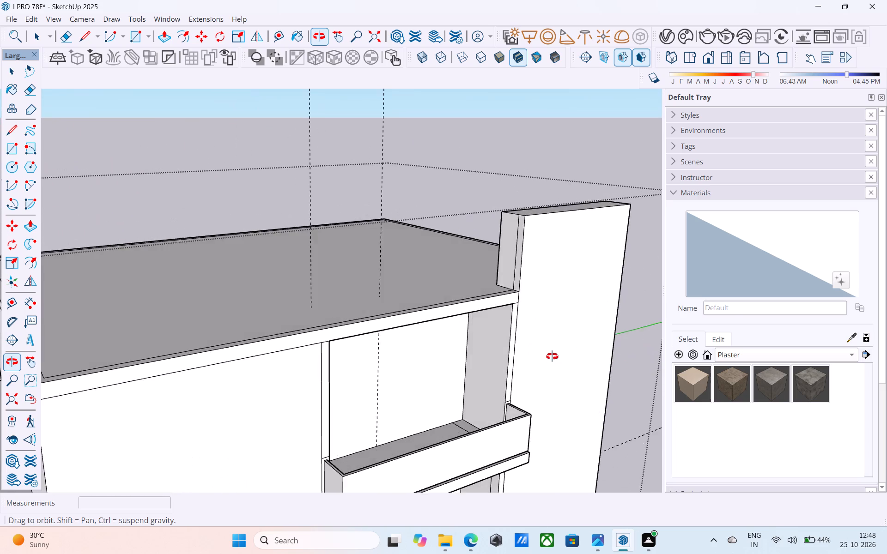
shift+middle_drag(552, 356, 495, 394)
scroll(452, 345, up, 7)
click(450, 315)
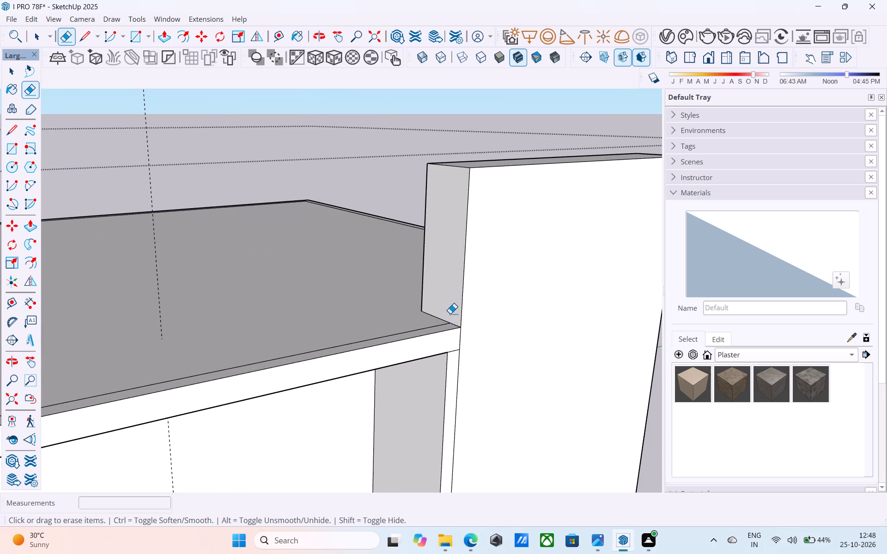
Examine the raised corner block, roof and balcony from several sides.
scroll(450, 312, down, 5)
shift+middle_drag(450, 319, 136, 374)
shift+middle_drag(209, 368, 389, 335)
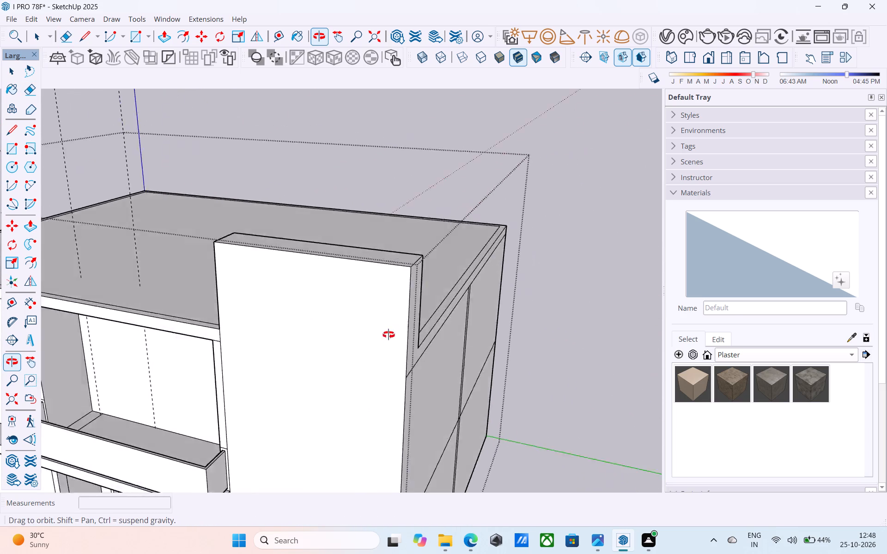
shift+middle_drag(389, 335, 572, 323)
scroll(523, 325, down, 5)
shift+middle_drag(522, 332, 511, 308)
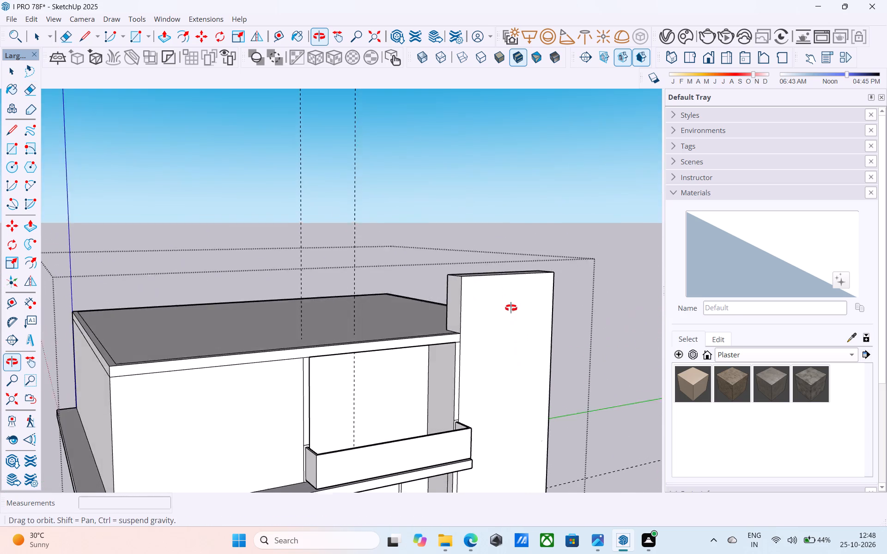
shift+middle_drag(511, 308, 514, 298)
shift+middle_drag(516, 339, 530, 325)
shift+middle_drag(517, 329, 582, 328)
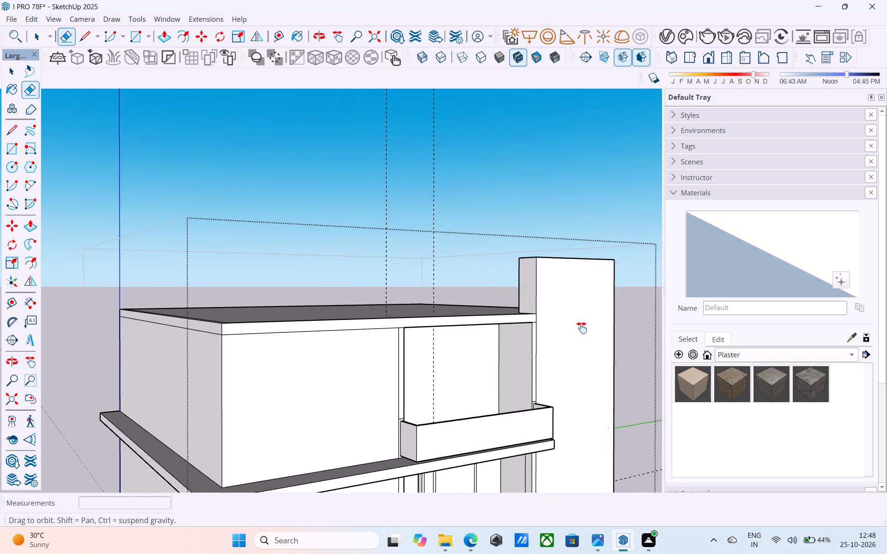
shift+middle_drag(582, 328, 608, 325)
middle_drag(480, 329, 530, 372)
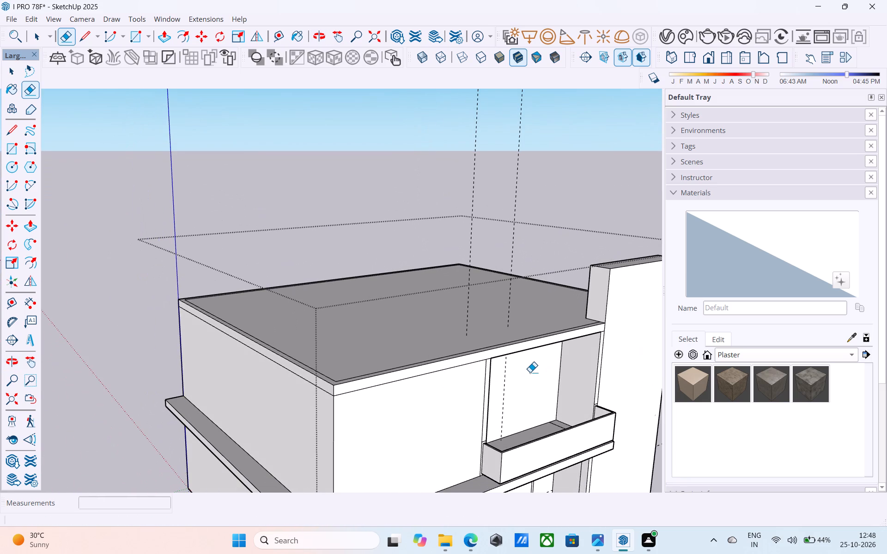
middle_drag(530, 367, 531, 360)
shift+middle_drag(466, 377, 516, 367)
shift+middle_drag(516, 367, 515, 346)
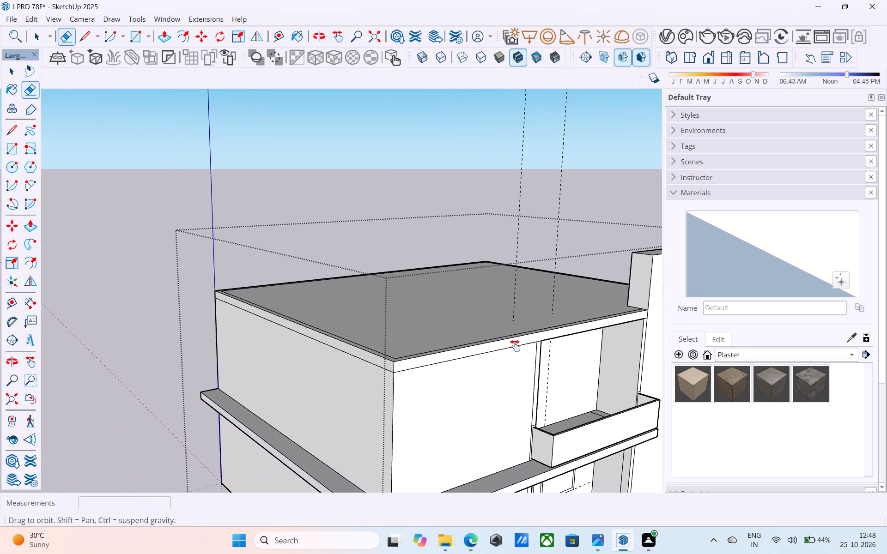
shift+middle_drag(515, 346, 494, 278)
Measure the roof slab's edge thickness at the front corner using the Line tool, without drawing a line.
key(l)
scroll(362, 259, up, 1)
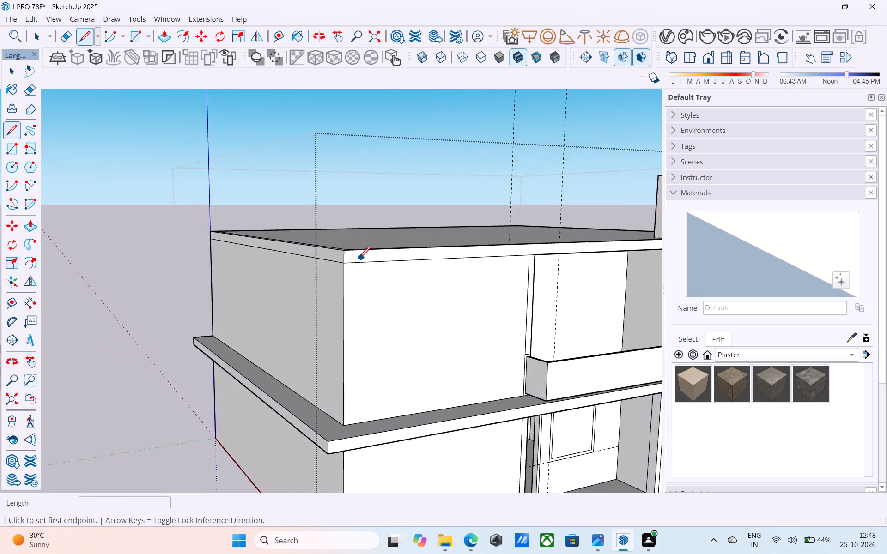
scroll(359, 259, up, 4)
click(338, 262)
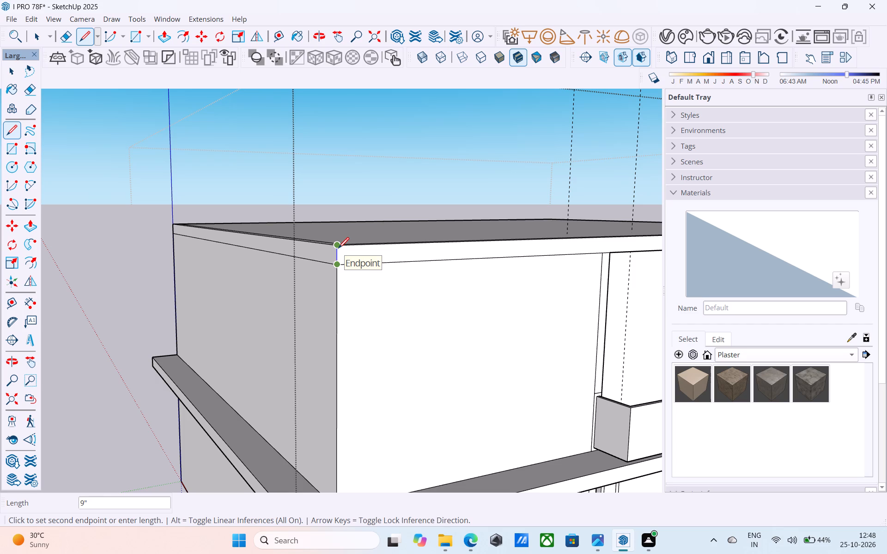
key(space)
Measure the projecting first-floor slab's edge thickness at its front corner using the Line tool, without drawing a line.
scroll(342, 248, down, 4)
scroll(323, 371, down, 2)
middle_drag(309, 415, 312, 395)
key(l)
scroll(315, 401, up, 1)
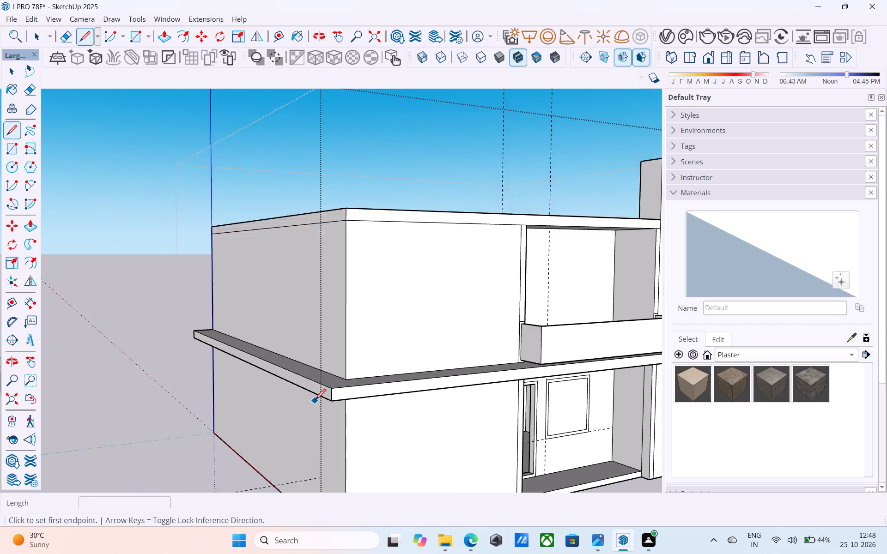
scroll(315, 401, up, 5)
click(342, 398)
key(space)
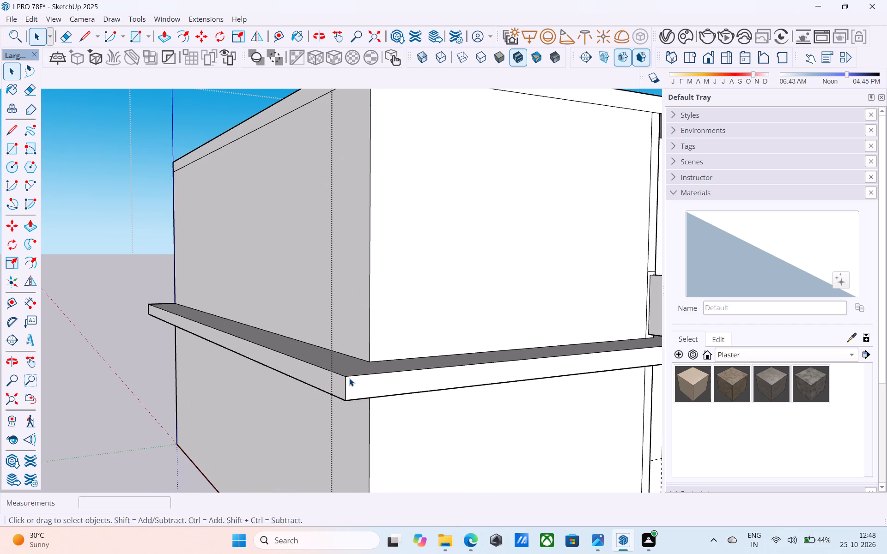
Examine the front corner of the upper storey, with its roof edge, balcony and projecting first-floor slab.
scroll(351, 379, down, 4)
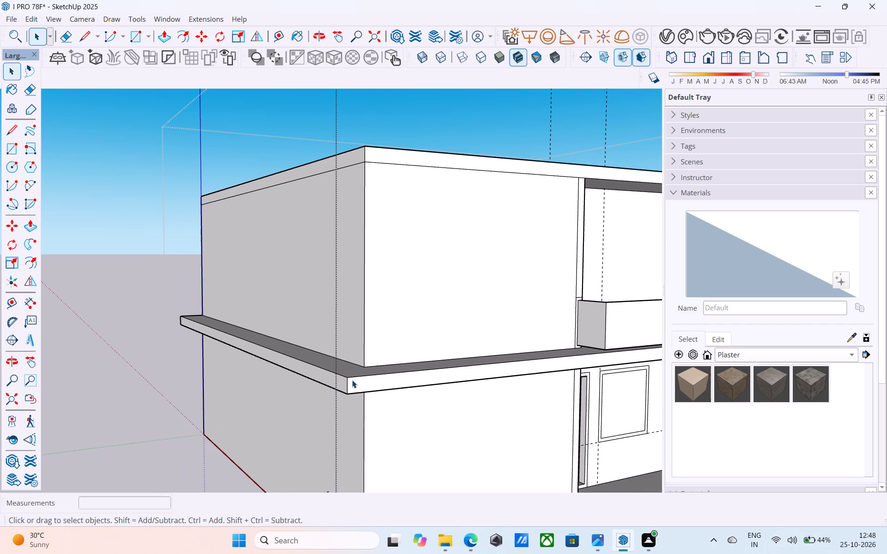
scroll(352, 380, down, 4)
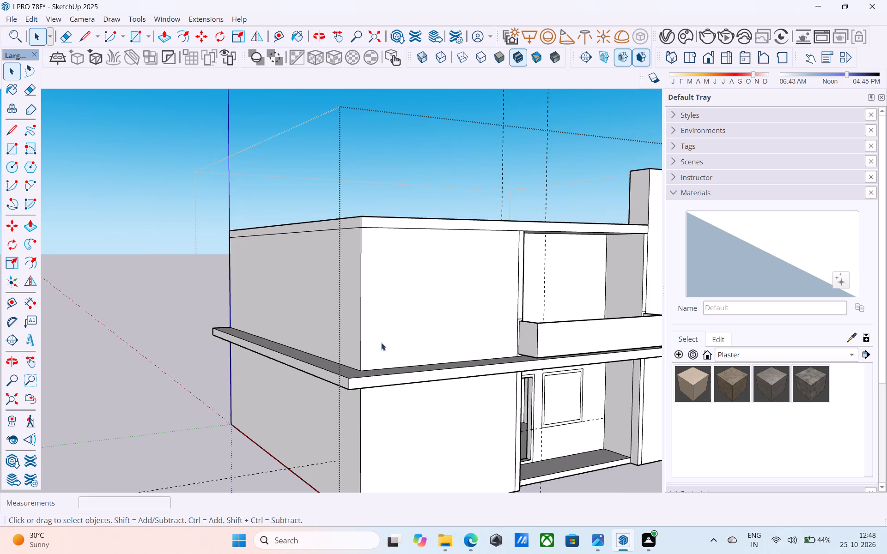
middle_drag(381, 342, 394, 392)
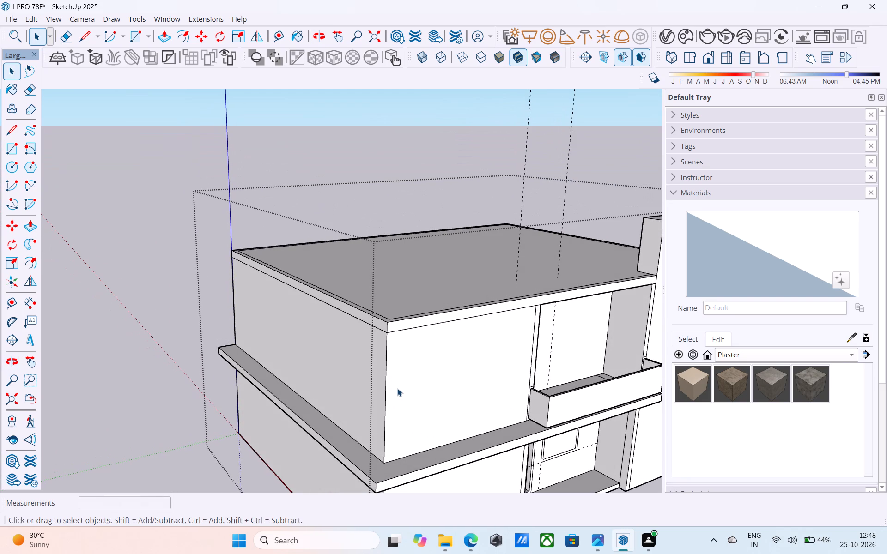
scroll(397, 388, down, 1)
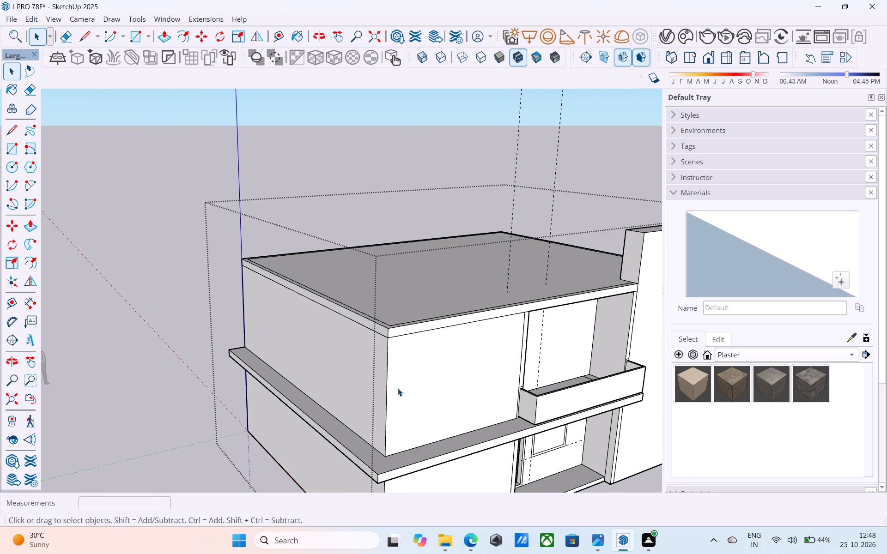
scroll(398, 389, down, 5)
middle_drag(397, 390, 362, 387)
scroll(404, 380, up, 3)
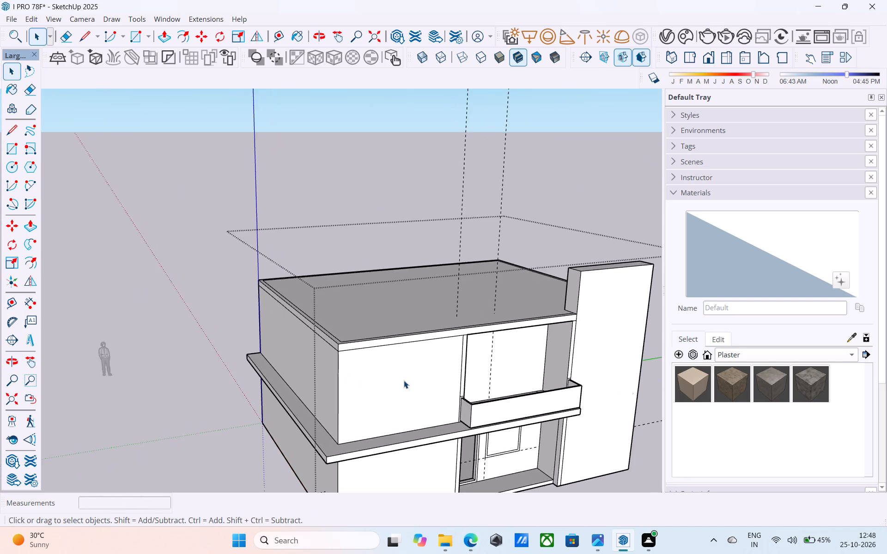
shift+middle_drag(404, 380, 386, 390)
shift+middle_drag(335, 389, 360, 399)
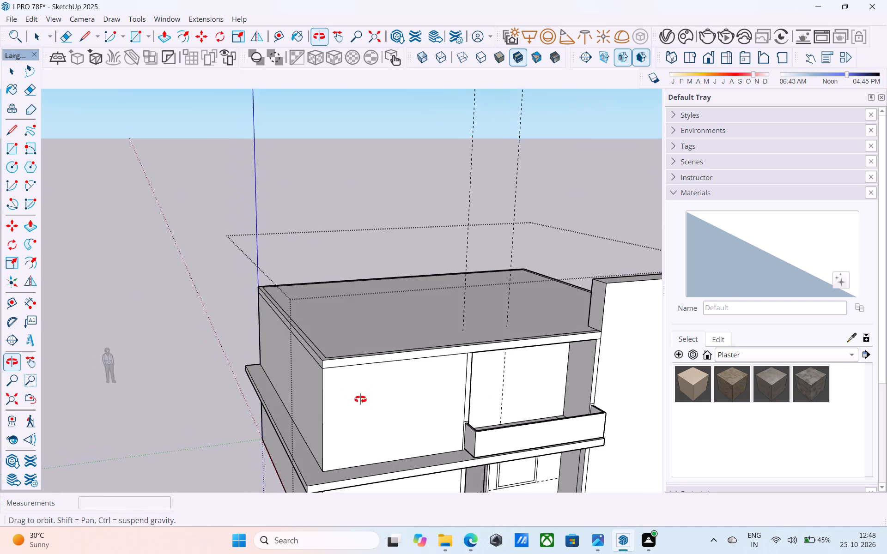
shift+middle_drag(360, 399, 365, 396)
scroll(328, 458, up, 3)
scroll(322, 477, down, 3)
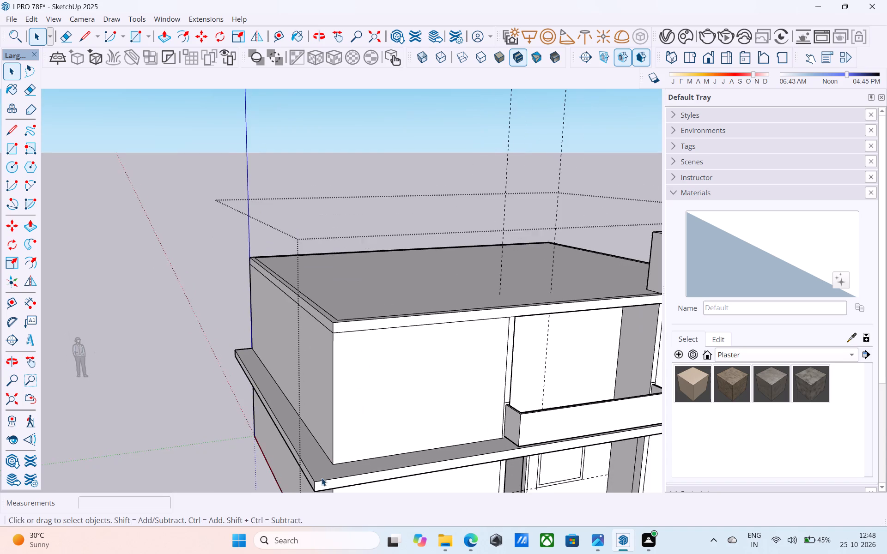
Draw a 6" by 2' rectangle on top of the projecting first-floor slab at its front corner, with the 2' length along the side edge.
middle_drag(321, 478, 343, 447)
scroll(326, 483, up, 7)
middle_drag(344, 429, 335, 441)
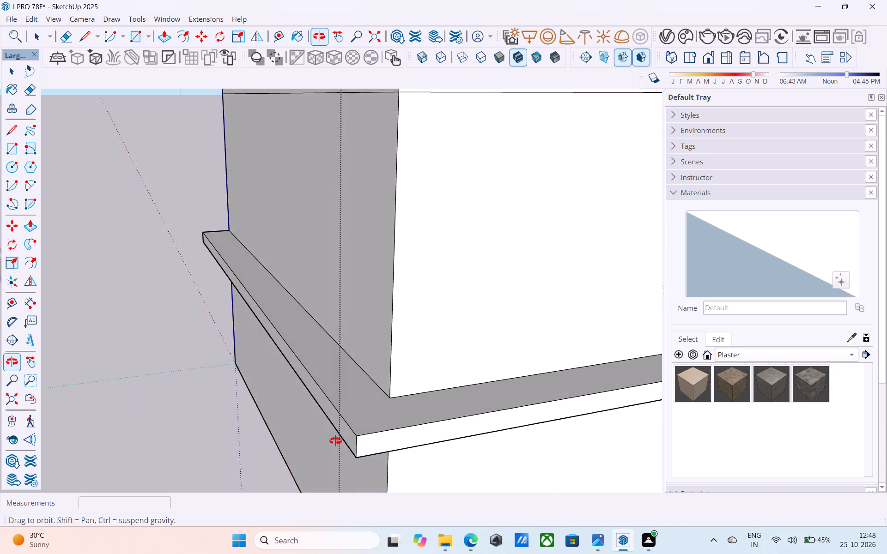
middle_drag(335, 441, 334, 445)
key(l)
scroll(348, 446, up, 3)
click(358, 439)
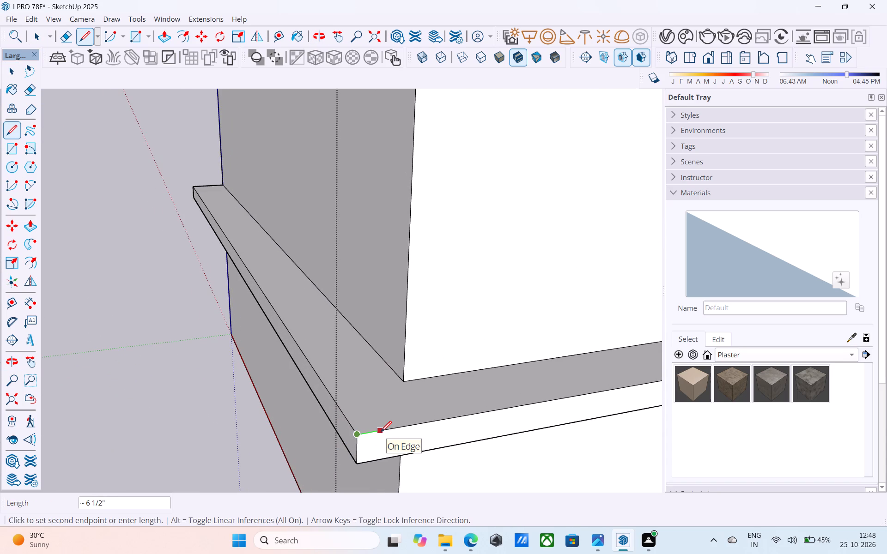
text(6")
key(Return)
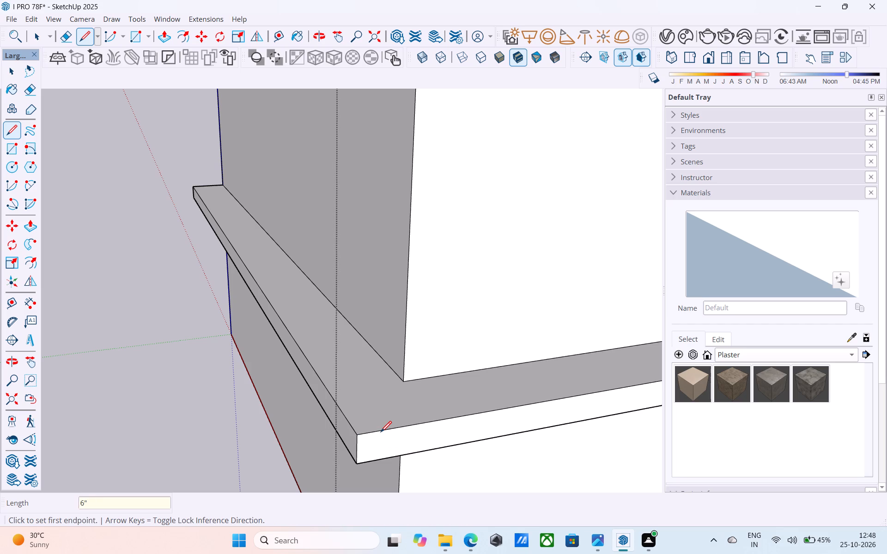
click(382, 428)
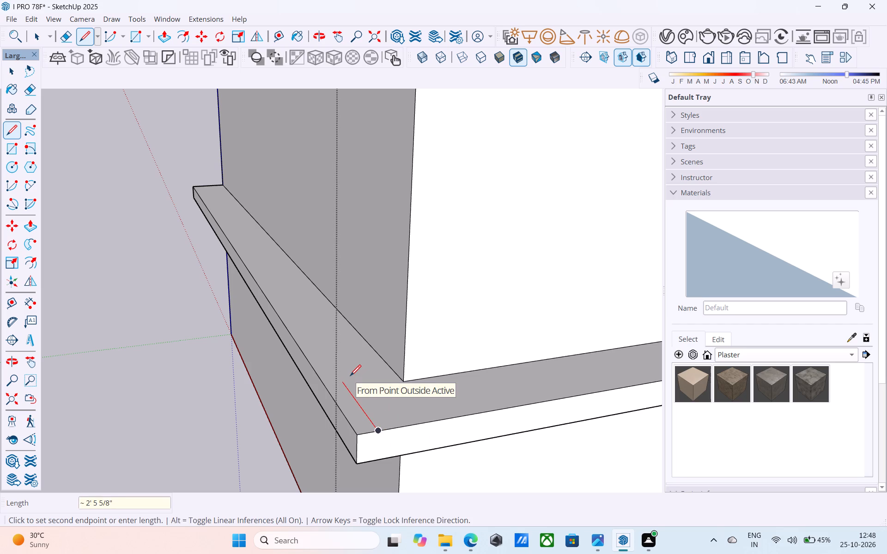
text(1')
key(Return)
text(2')
key(Return)
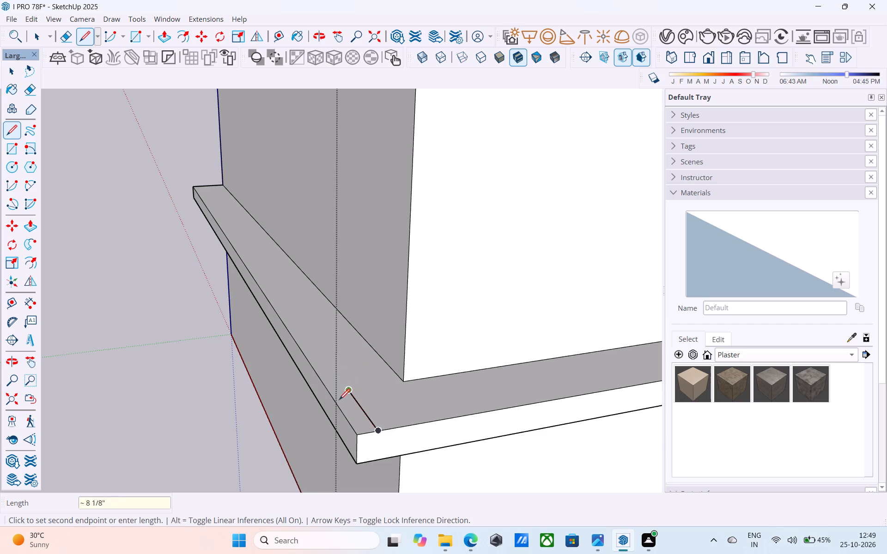
click(330, 399)
key(space)
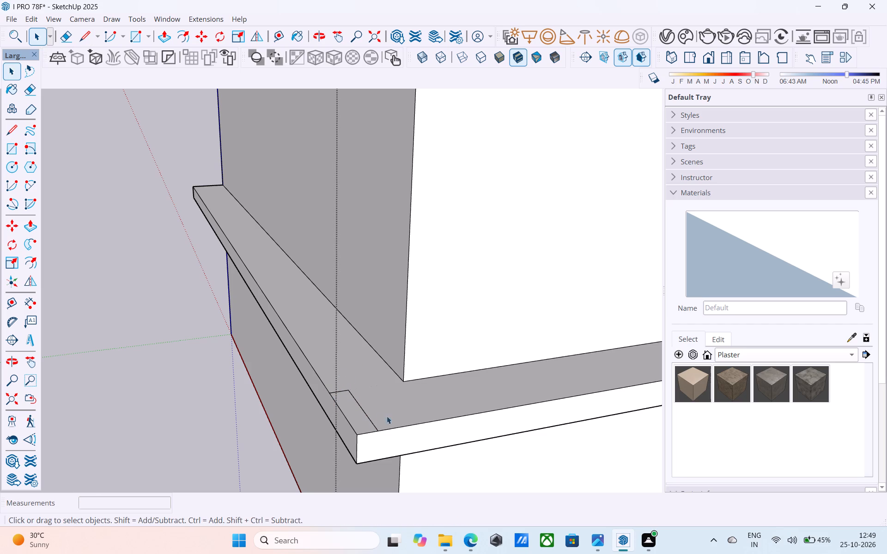
Extend the corner outline into an L with a 1' by 6" strip along the slab's front edge, erasing the dividing edge.
key(l)
click(380, 435)
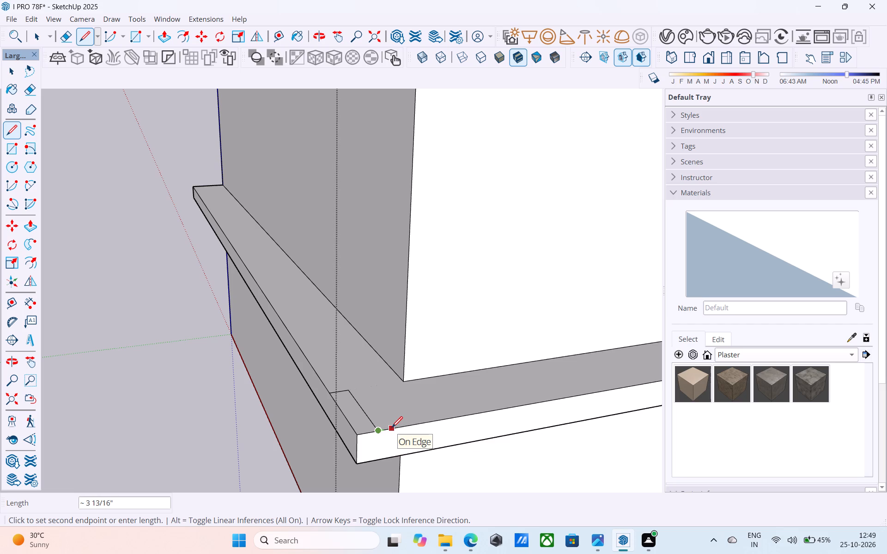
text(1')
key(Return)
click(423, 421)
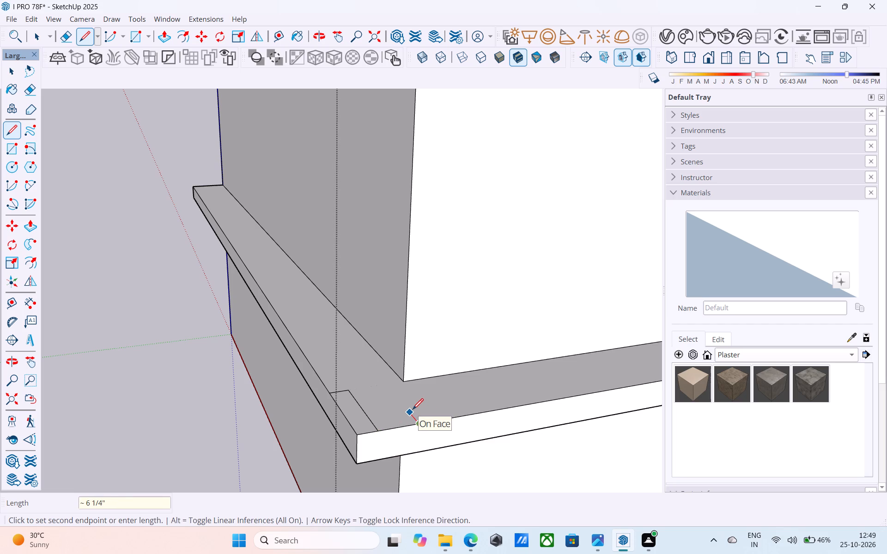
text(6")
key(Return)
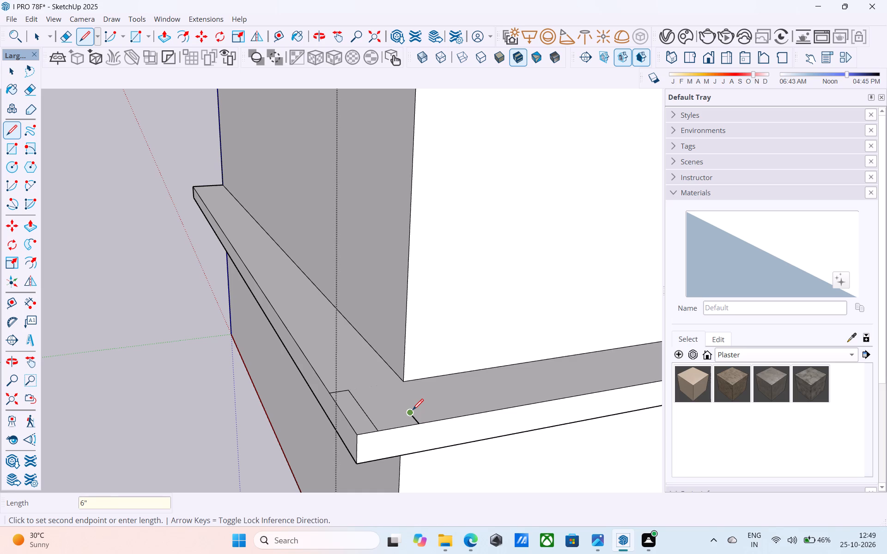
click(372, 421)
key(space)
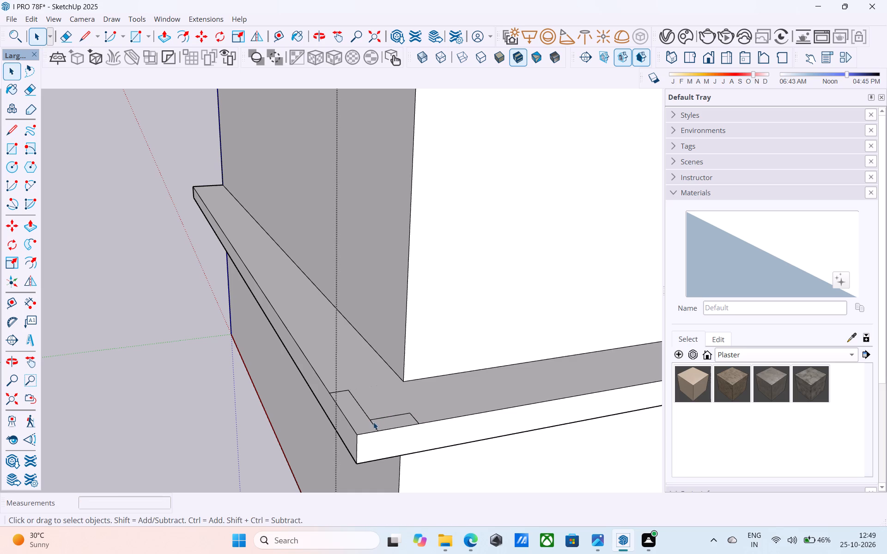
scroll(373, 427, up, 2)
key(e)
click(377, 426)
key(space)
Push/Pull the L-shaped corner face up 10' to form a corner column.
click(373, 427)
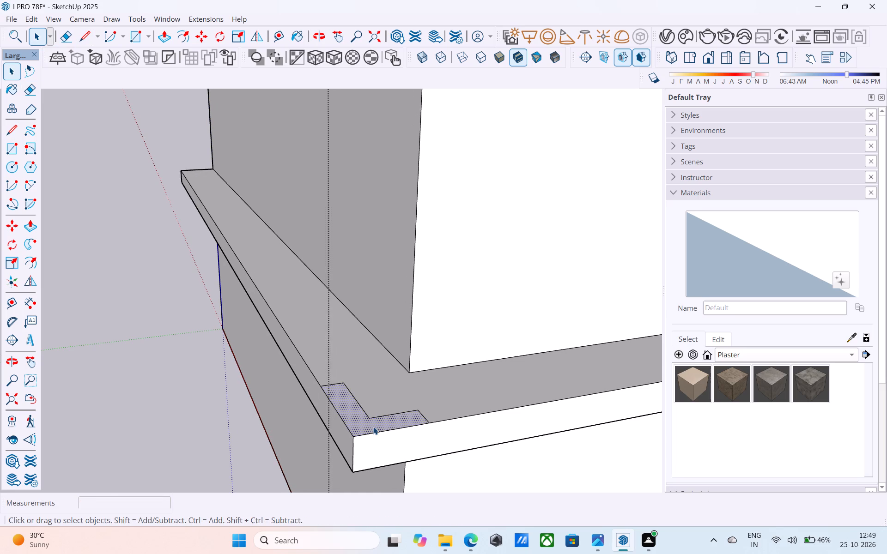
key(p)
click(373, 426)
scroll(372, 418, down, 5)
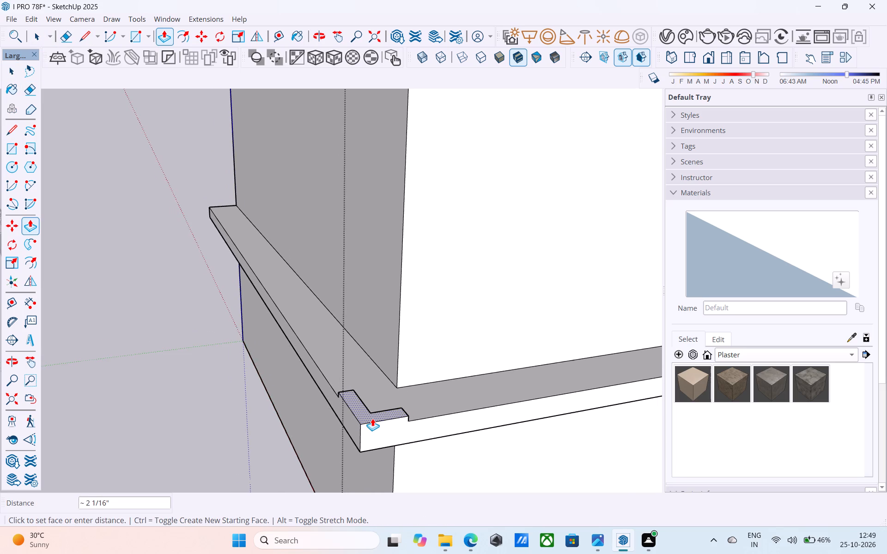
scroll(372, 418, down, 8)
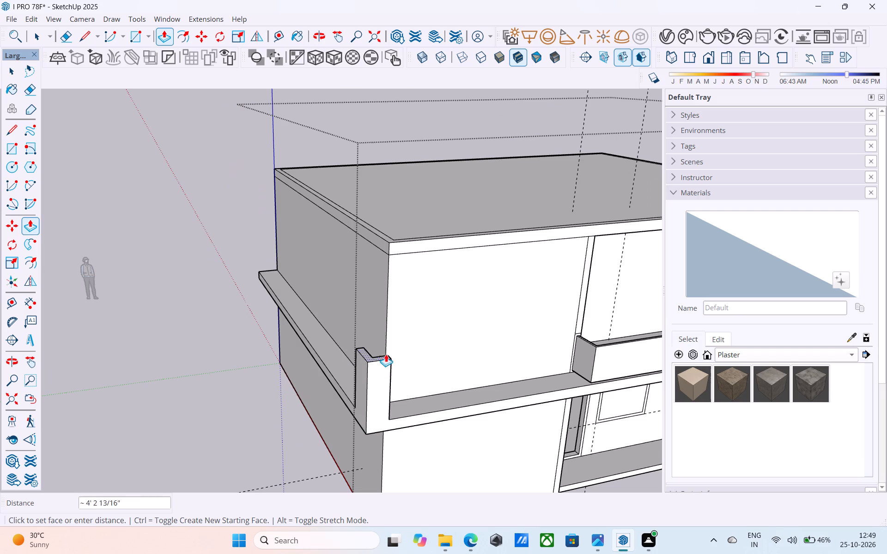
click(409, 253)
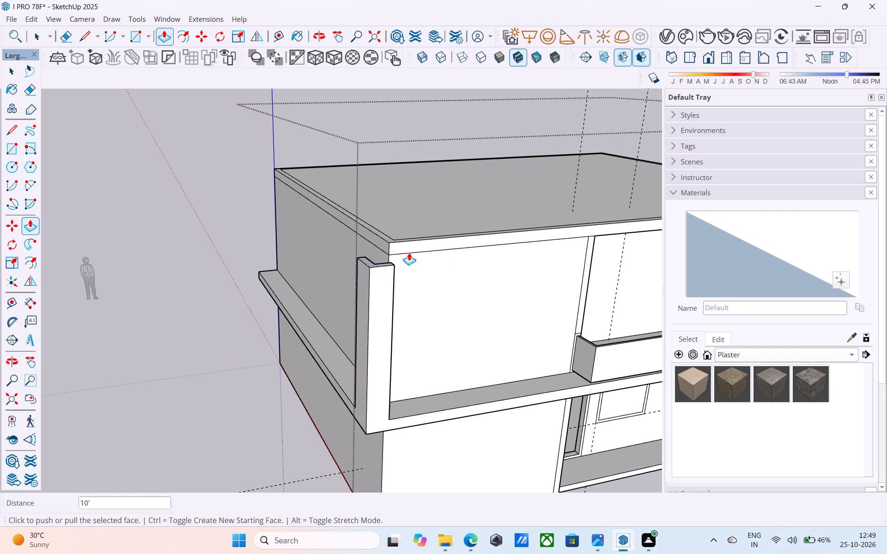
Draw a vertical line across the projecting slab's side edge face, down from the base corner of the L-shaped column.
middle_drag(393, 309, 386, 309)
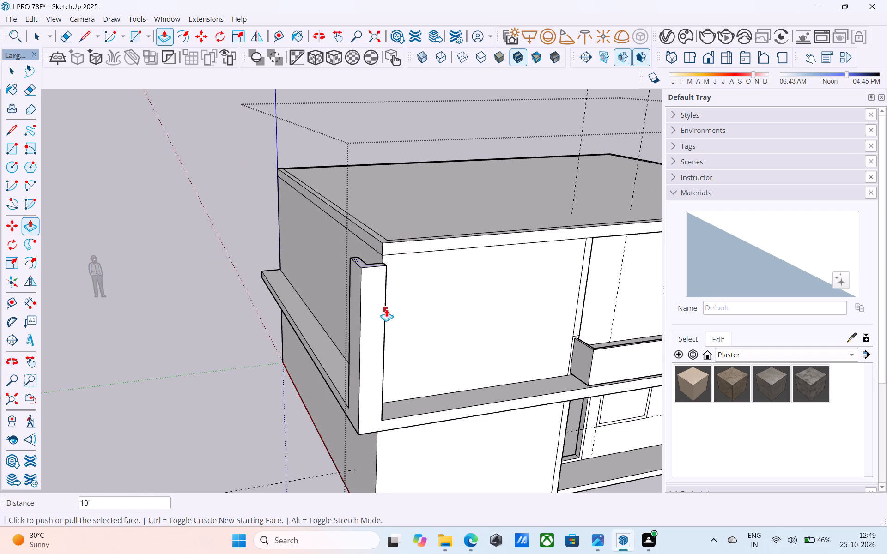
middle_click(388, 313)
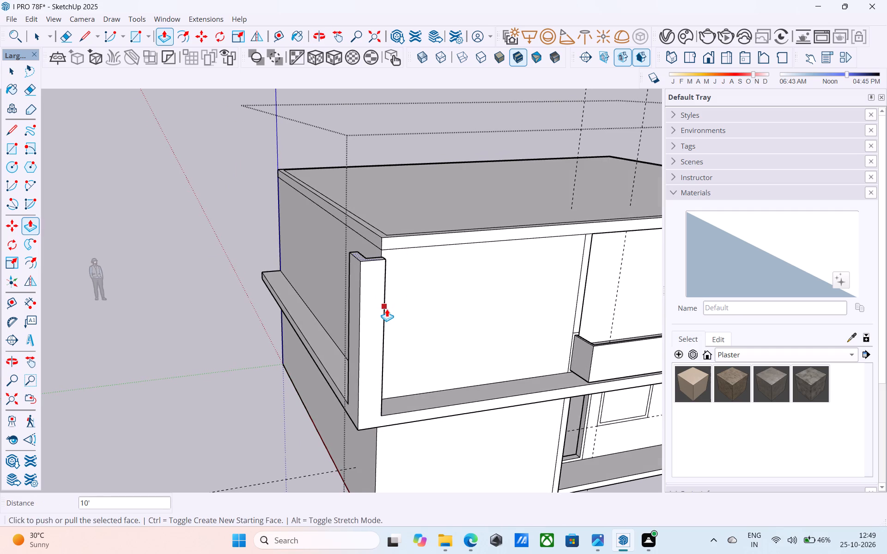
middle_drag(387, 309, 395, 318)
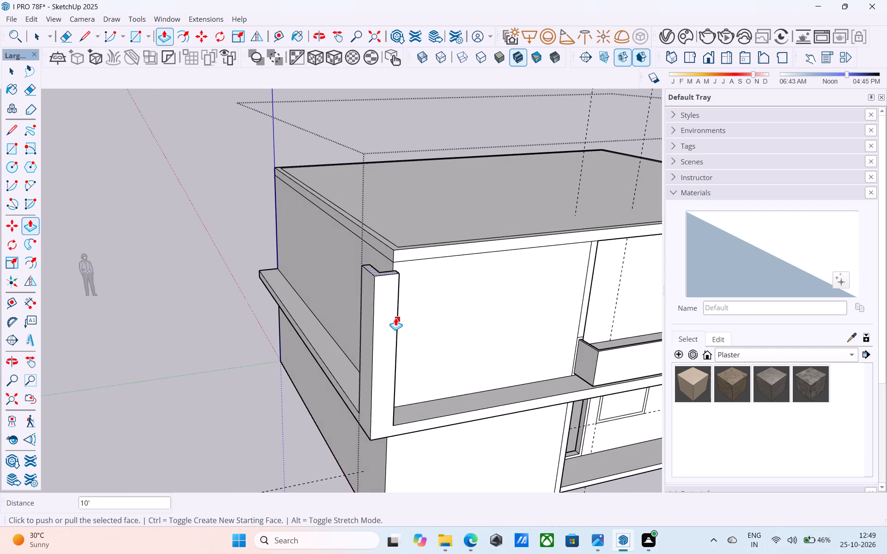
scroll(395, 318, up, 3)
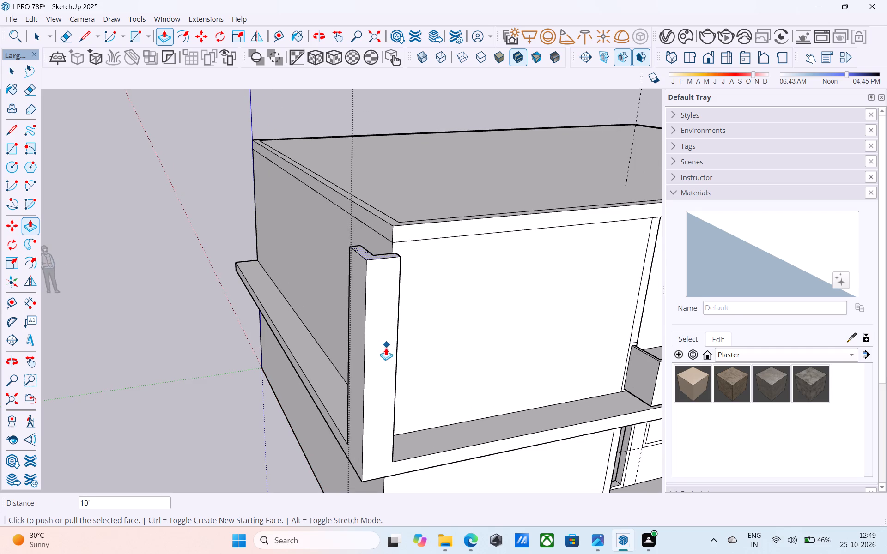
shift+middle_drag(387, 342, 530, 357)
shift+scroll(387, 342, down, 2)
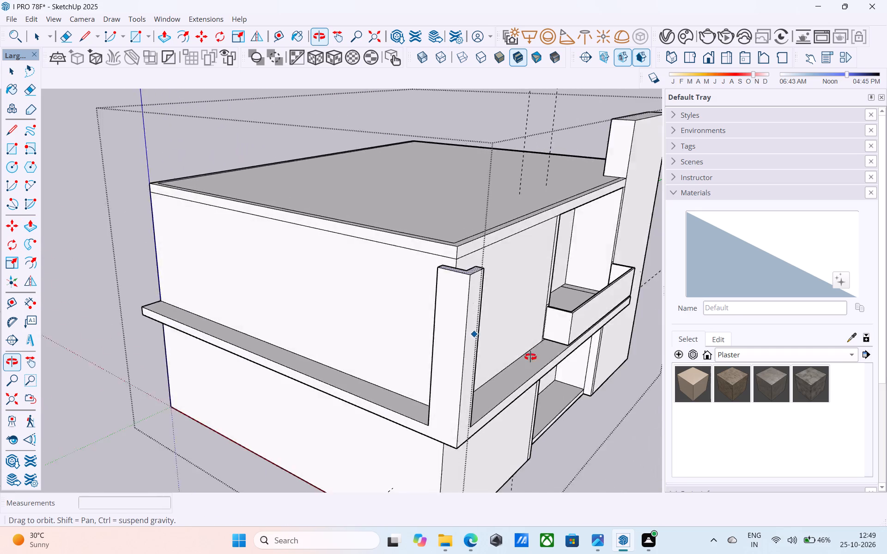
shift+middle_drag(530, 357, 559, 355)
shift+middle_drag(520, 393, 620, 397)
scroll(596, 391, up, 4)
shift+middle_drag(574, 386, 501, 399)
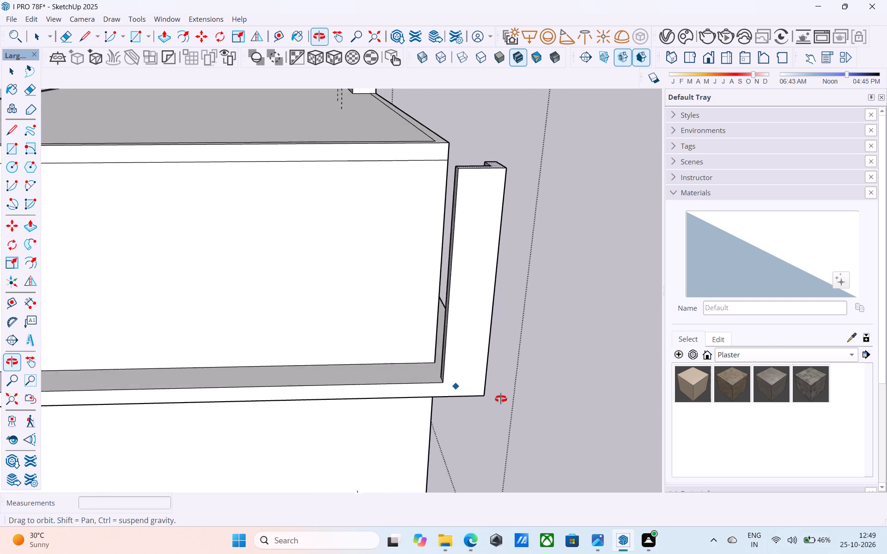
shift+middle_drag(501, 399, 556, 411)
key(l)
scroll(512, 394, up, 3)
click(428, 362)
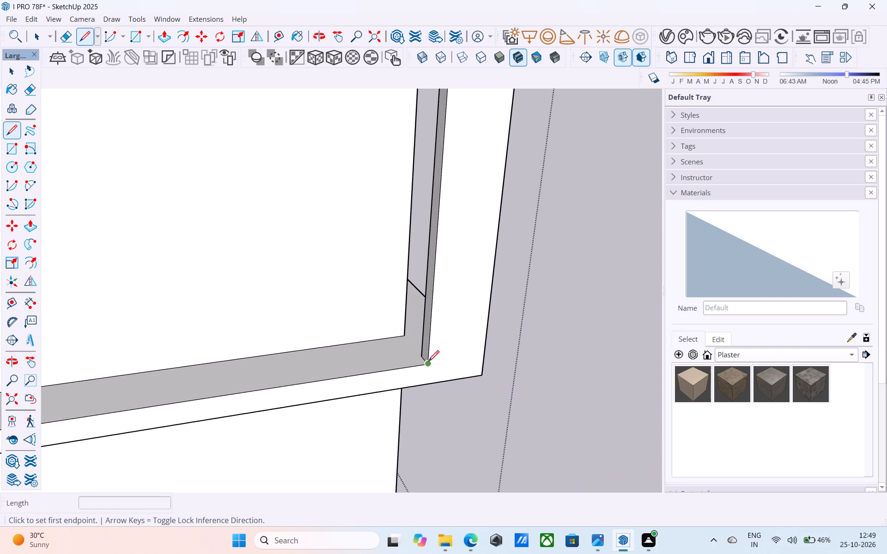
click(429, 383)
Copy the short vertical line 4' along the slab's side edge, away from the corner column.
key(space)
click(426, 380)
key(m)
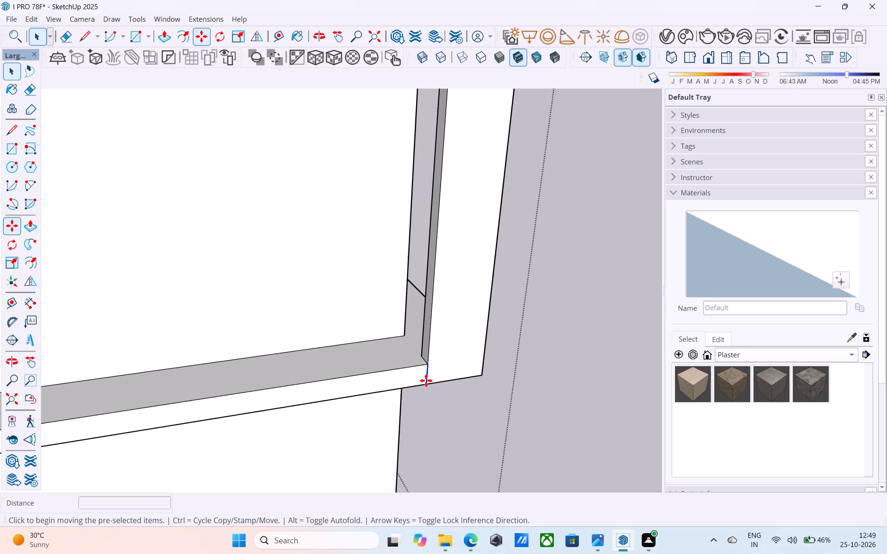
click(428, 367)
scroll(428, 367, down, 3)
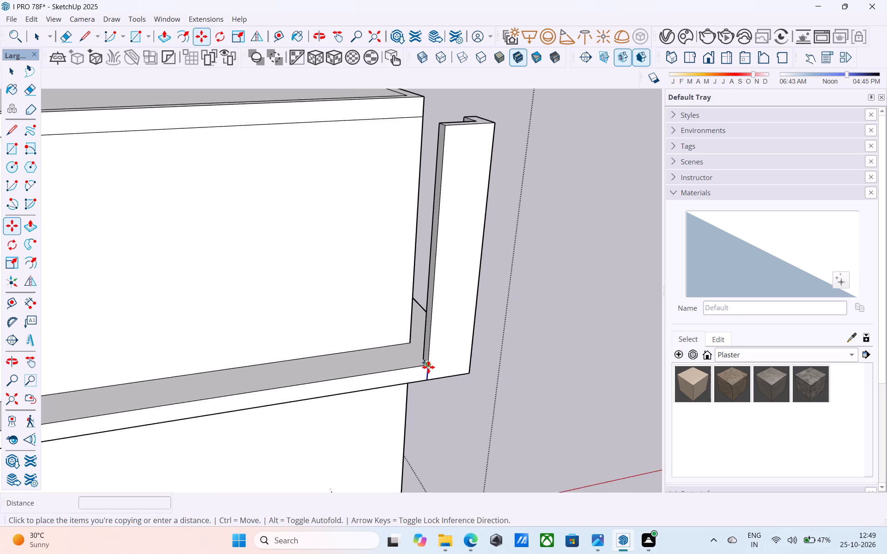
scroll(428, 367, down, 3)
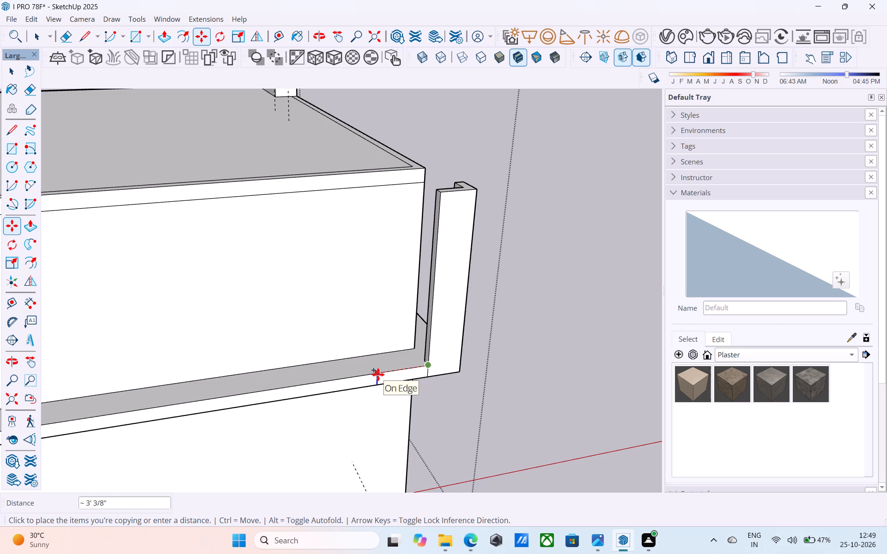
text(4')
key(Return)
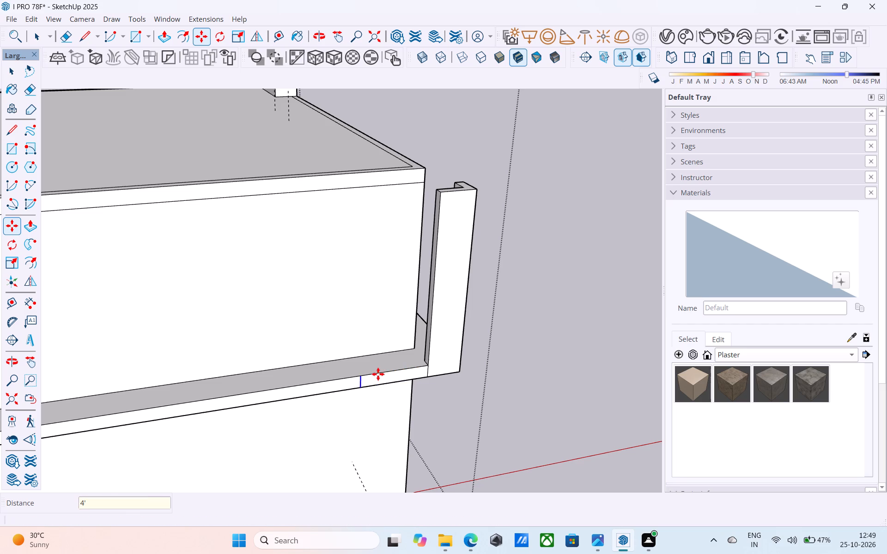
Push/Pull the roof band's side face outward until it meets the outer face of the L-shaped corner column.
scroll(402, 225, down, 6)
middle_drag(402, 225, 315, 254)
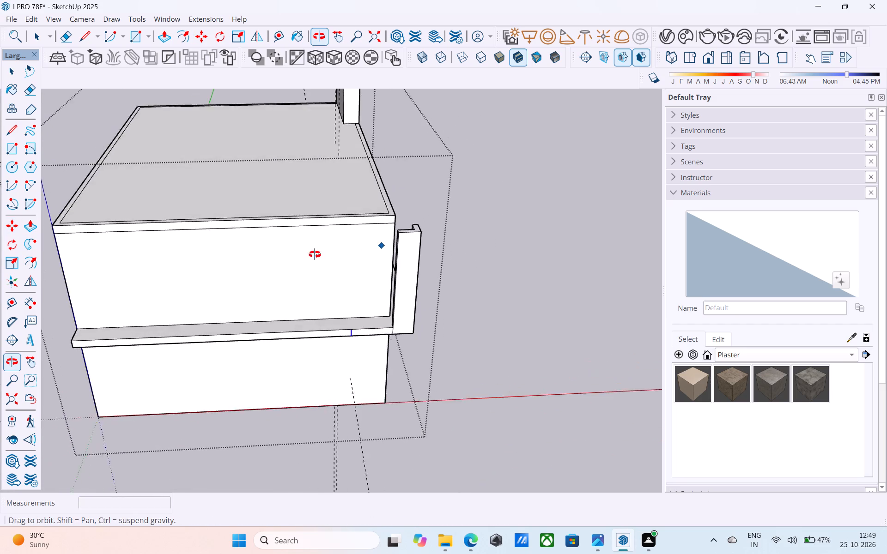
middle_drag(315, 254, 289, 253)
scroll(337, 235, up, 9)
key(space)
click(342, 214)
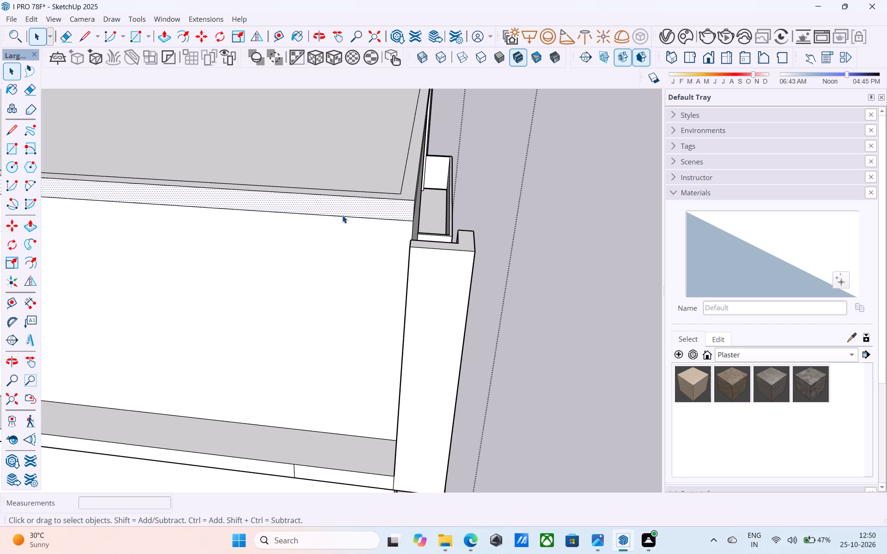
key(p)
click(365, 208)
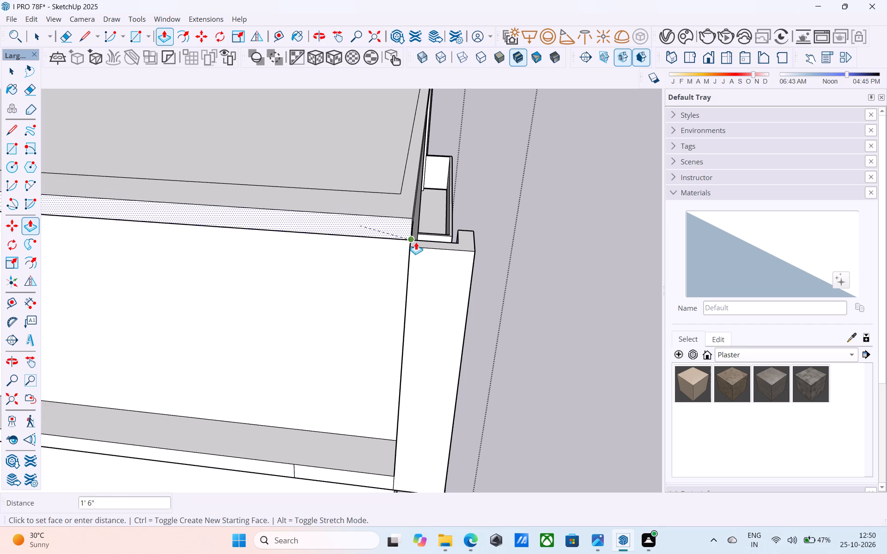
click(427, 249)
Copy the roof band's short vertical corner edge about 3' 8" along the side face, away from the corner column.
scroll(427, 249, down, 5)
middle_drag(427, 249, 446, 256)
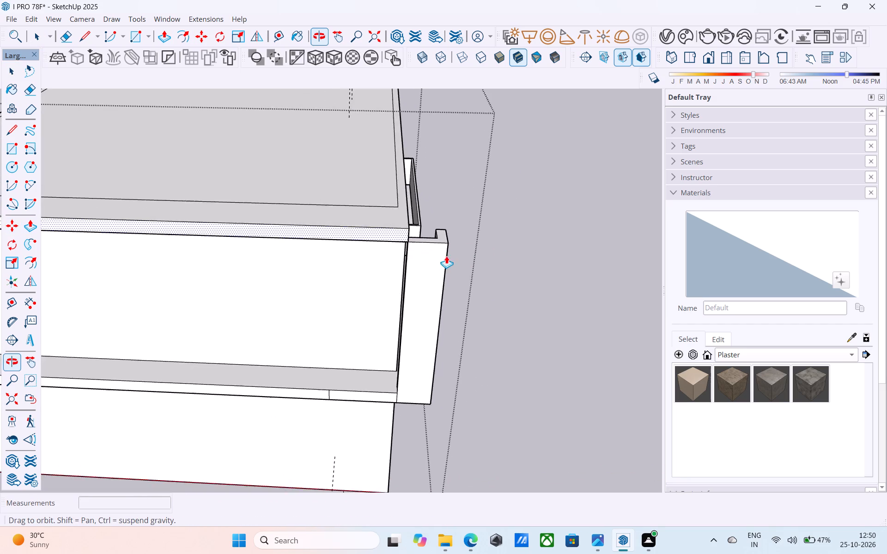
middle_drag(446, 256, 450, 258)
scroll(411, 245, up, 9)
middle_drag(401, 243, 288, 271)
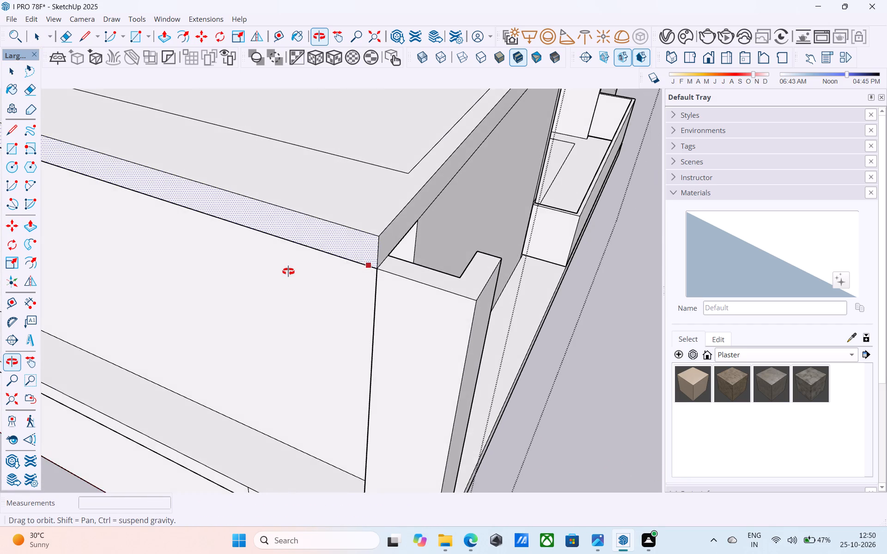
middle_drag(288, 271, 288, 271)
scroll(321, 247, down, 5)
middle_drag(343, 254, 371, 257)
scroll(377, 257, up, 4)
key(space)
scroll(357, 246, down, 3)
middle_drag(357, 246, 383, 257)
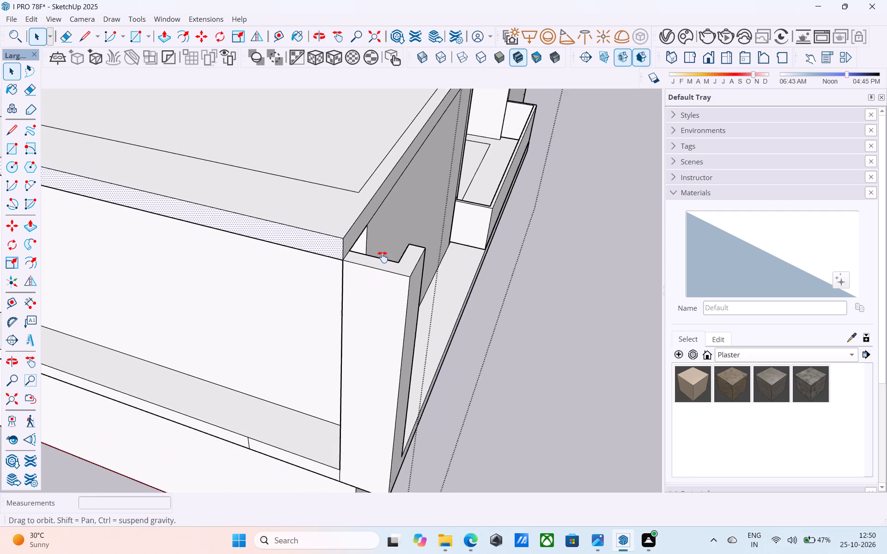
middle_drag(383, 257, 450, 274)
click(439, 274)
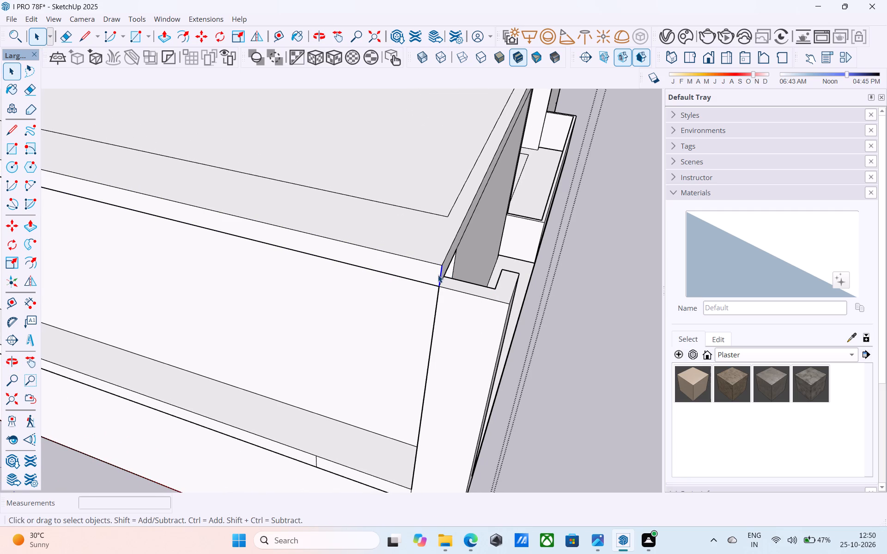
key(m)
click(438, 263)
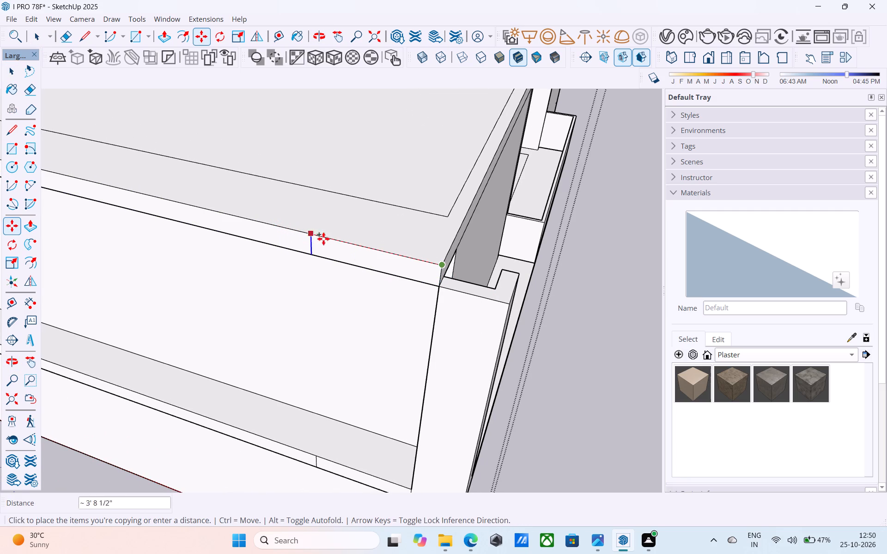
click(314, 236)
scroll(312, 236, down, 6)
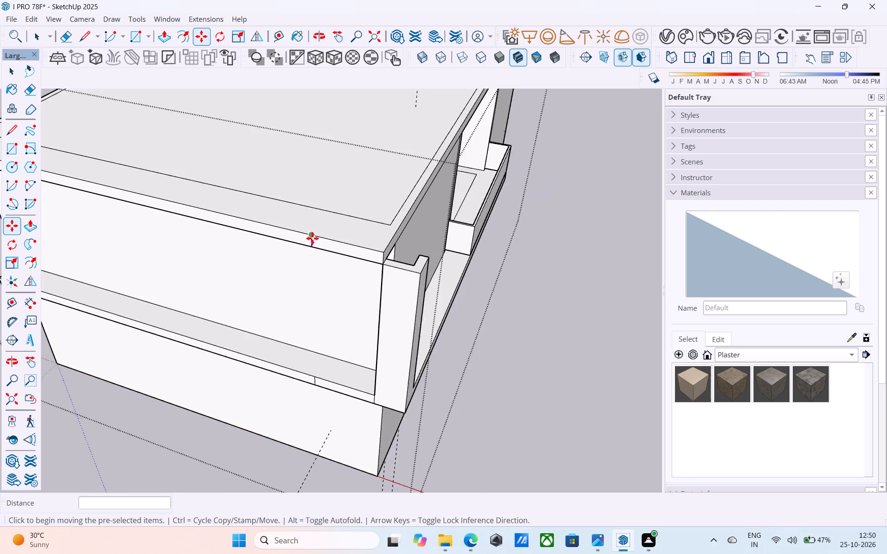
Push/Pull the L-shaped column's top face up level with the top of the roof band.
middle_drag(312, 238, 217, 238)
scroll(217, 238, down, 1)
middle_drag(293, 279, 275, 277)
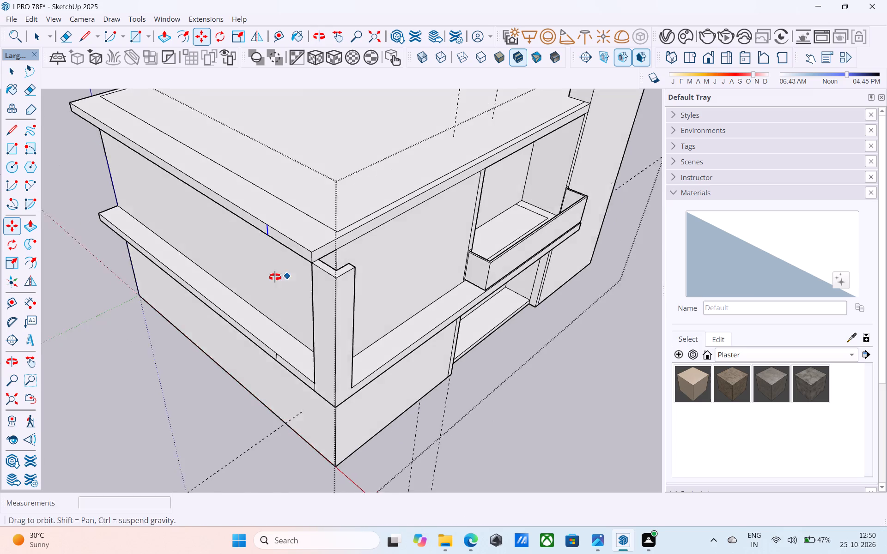
middle_drag(275, 277, 274, 282)
scroll(312, 289, up, 7)
key(space)
click(314, 270)
click(316, 264)
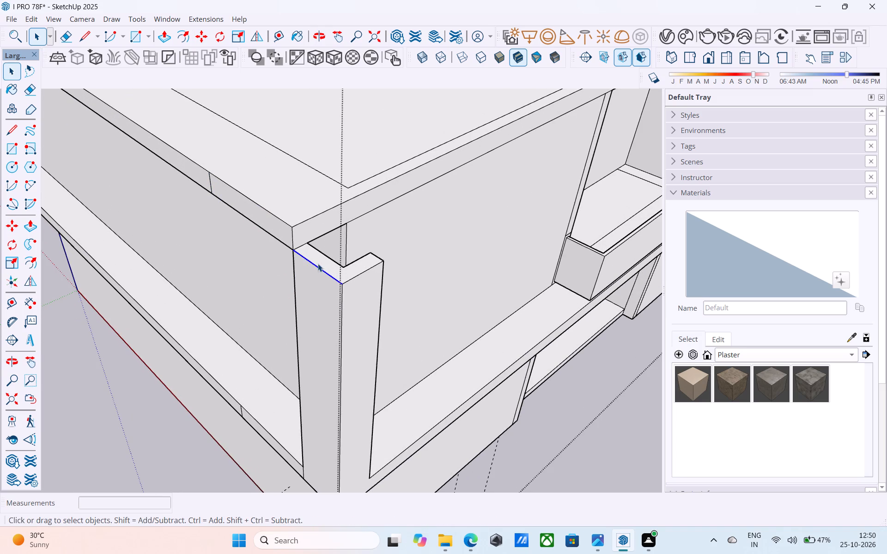
click(320, 261)
key(p)
click(336, 258)
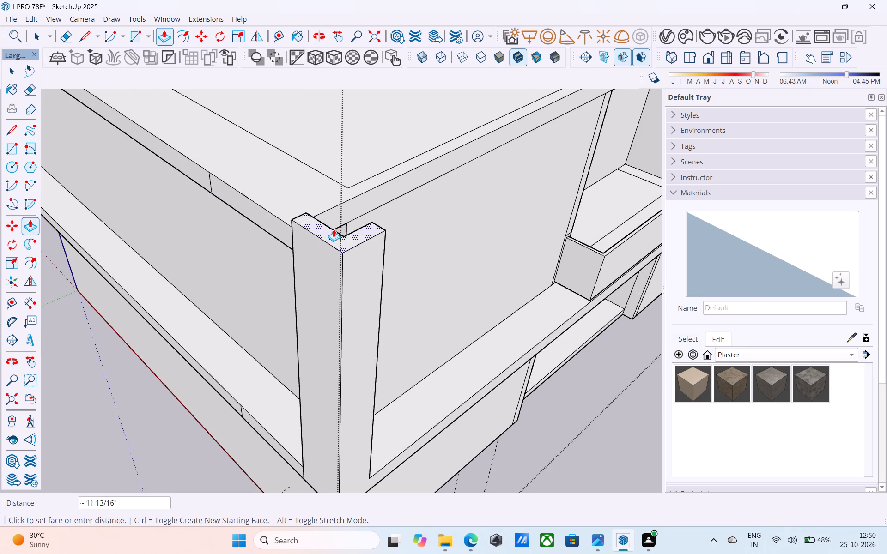
click(278, 217)
key(space)
Erase the vertical seam between the corner column and the roof band on the side face.
scroll(280, 229, up, 2)
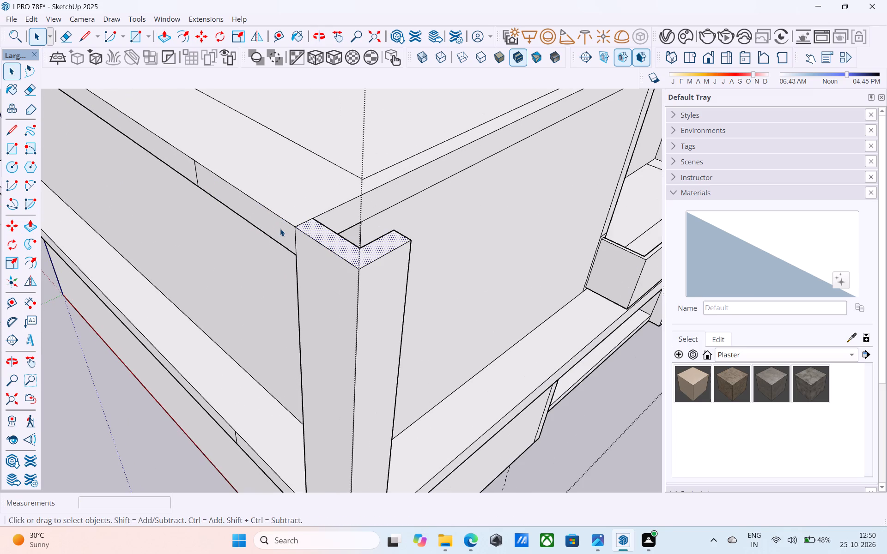
key(e)
click(292, 245)
click(296, 244)
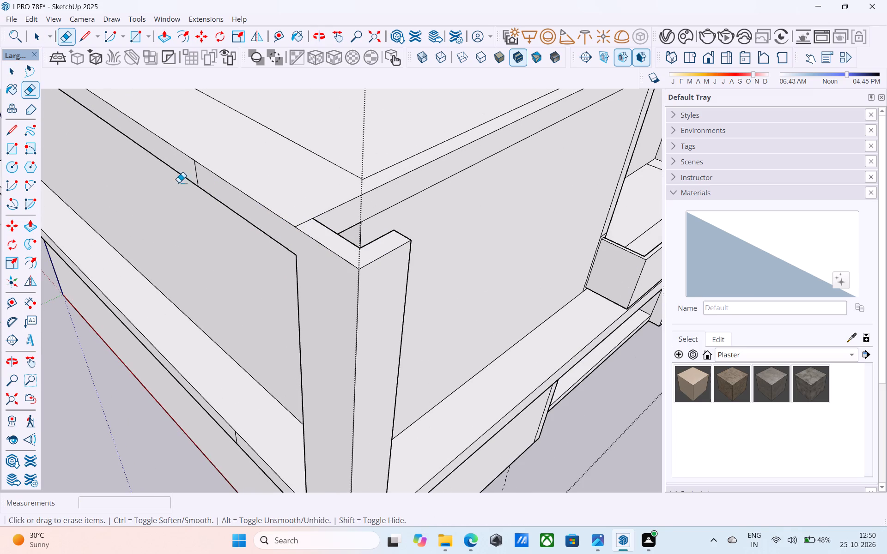
Push/Pull the long part of the side roof band back to the wall face, keeping the short projection beside the column.
key(space)
click(176, 166)
middle_drag(180, 179, 404, 178)
scroll(410, 170, down, 10)
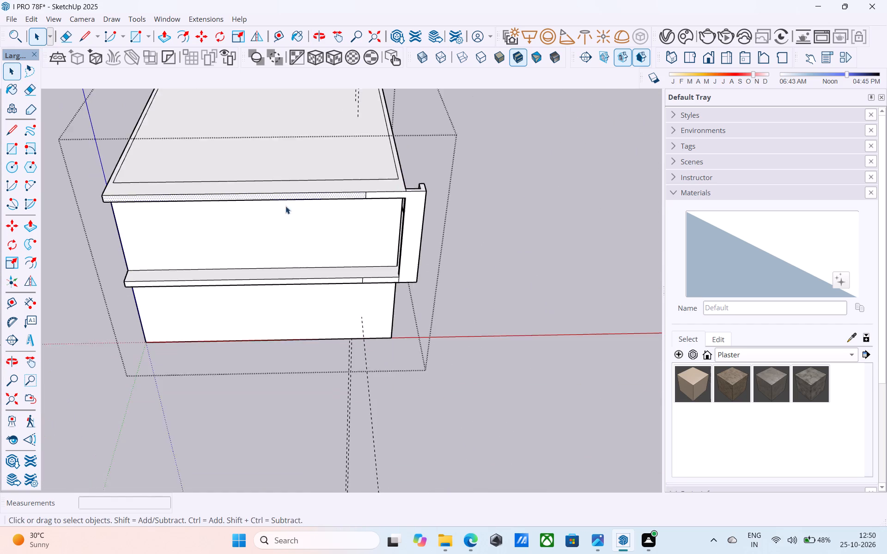
middle_drag(286, 200, 285, 180)
scroll(285, 179, up, 5)
key(p)
click(286, 180)
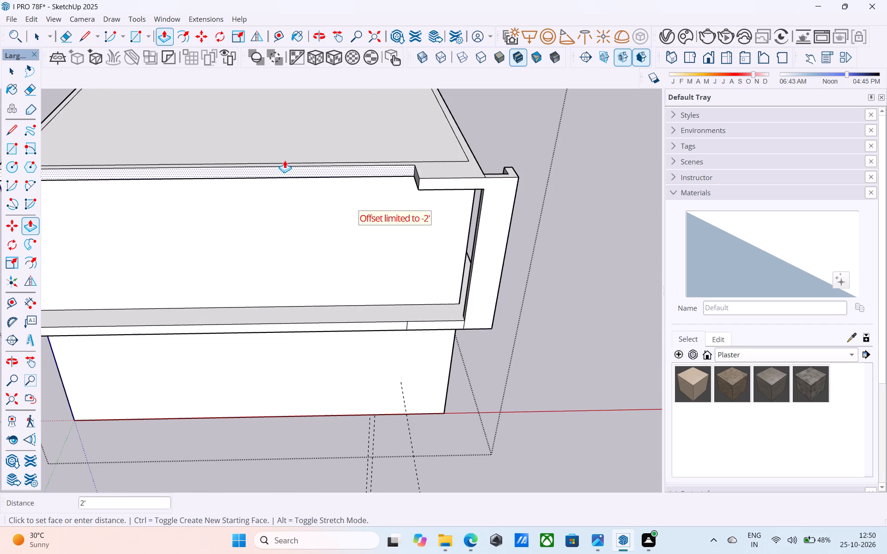
middle_drag(288, 200, 246, 113)
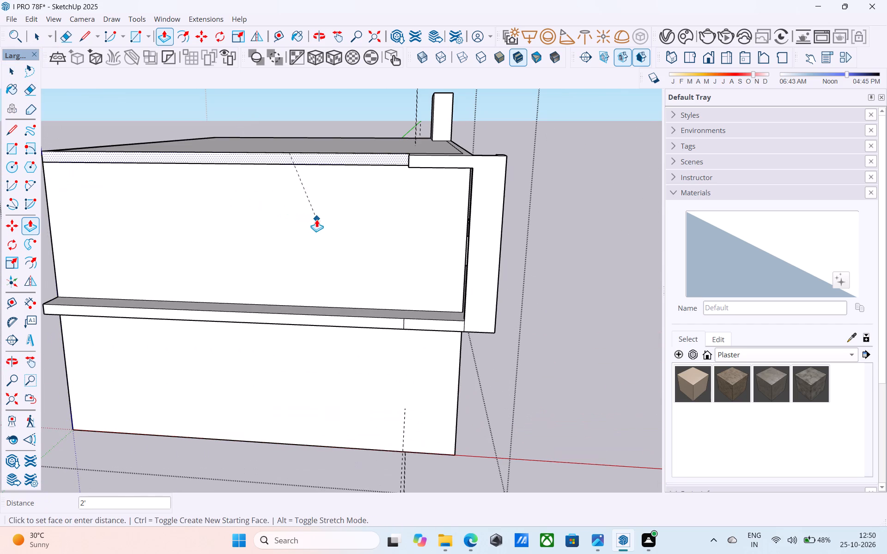
click(316, 219)
key(space)
Push/Pull the long part of the lower slab's side edge back to the wall, keeping the short projection beside the column.
scroll(303, 212, down, 6)
scroll(289, 326, up, 5)
scroll(331, 268, up, 4)
click(341, 216)
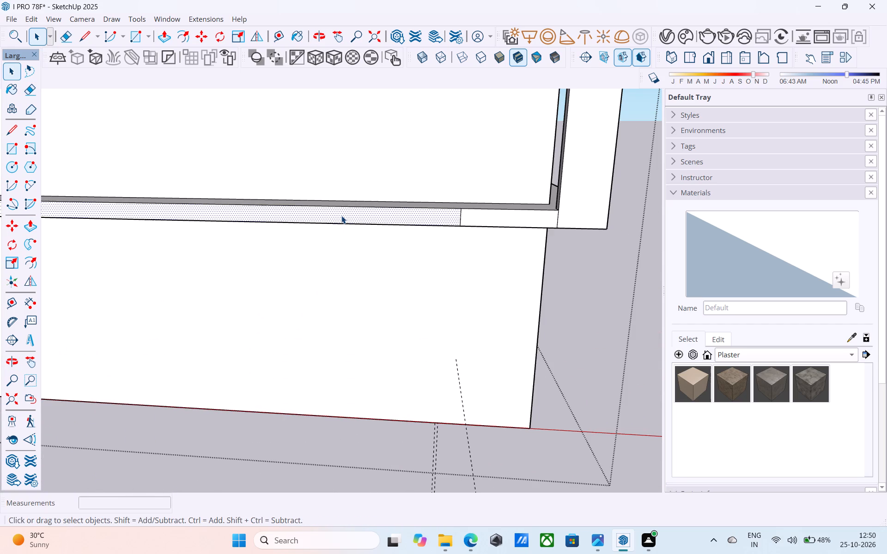
key(p)
click(341, 216)
click(344, 150)
key(space)
Inspect the shortened roof and slab projections around the corner column from several angles.
scroll(328, 207, down, 6)
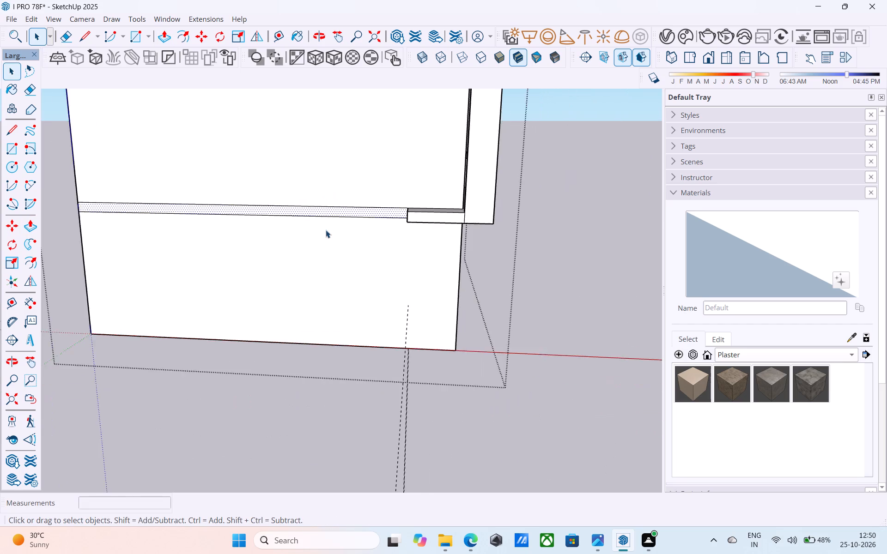
scroll(326, 230, down, 3)
middle_drag(353, 269, 195, 330)
shift+middle_drag(260, 290, 257, 304)
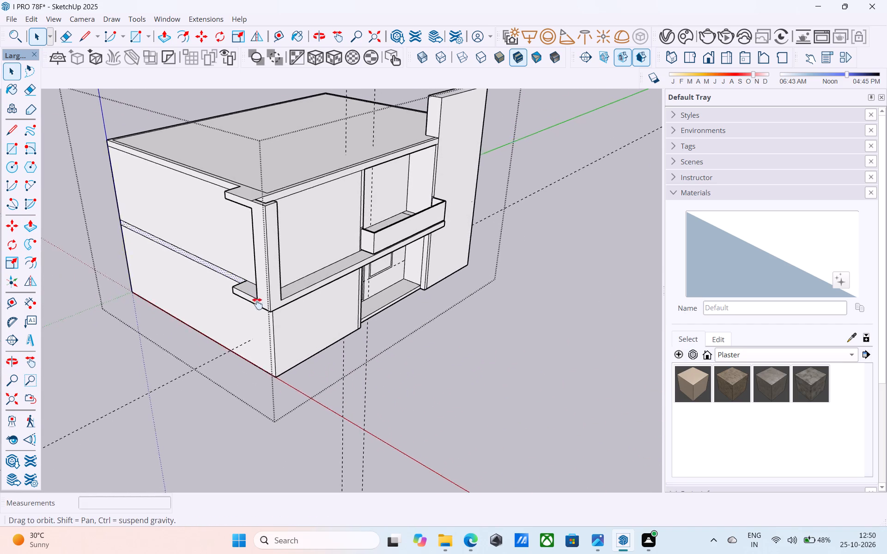
shift+middle_drag(257, 304, 259, 359)
shift+middle_drag(264, 248, 274, 279)
middle_drag(271, 280, 273, 295)
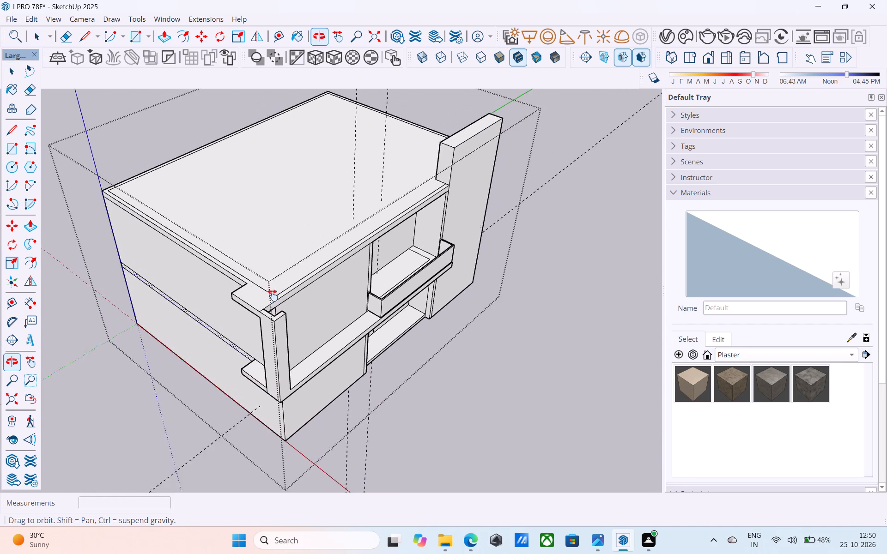
middle_drag(273, 295, 282, 304)
shift+middle_drag(282, 304, 279, 322)
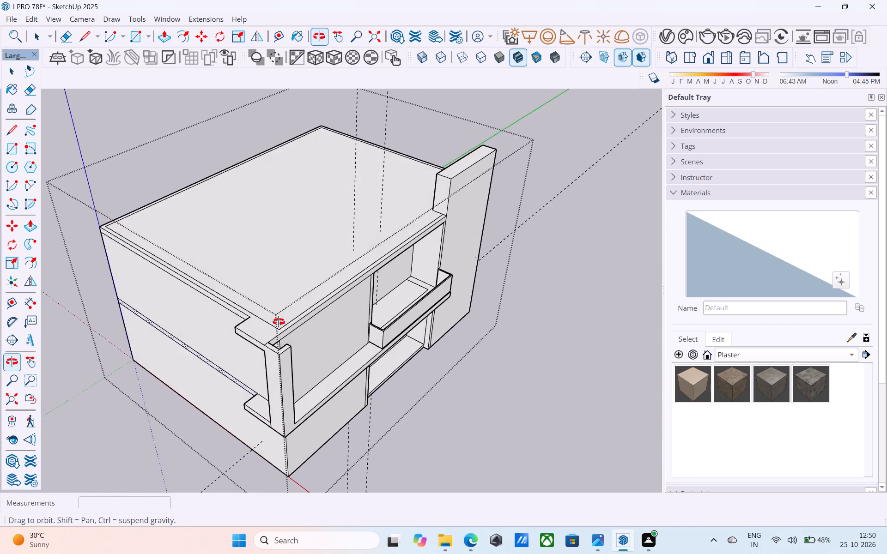
shift+middle_drag(279, 322, 255, 273)
scroll(254, 282, up, 9)
scroll(254, 284, down, 2)
middle_drag(255, 290, 299, 334)
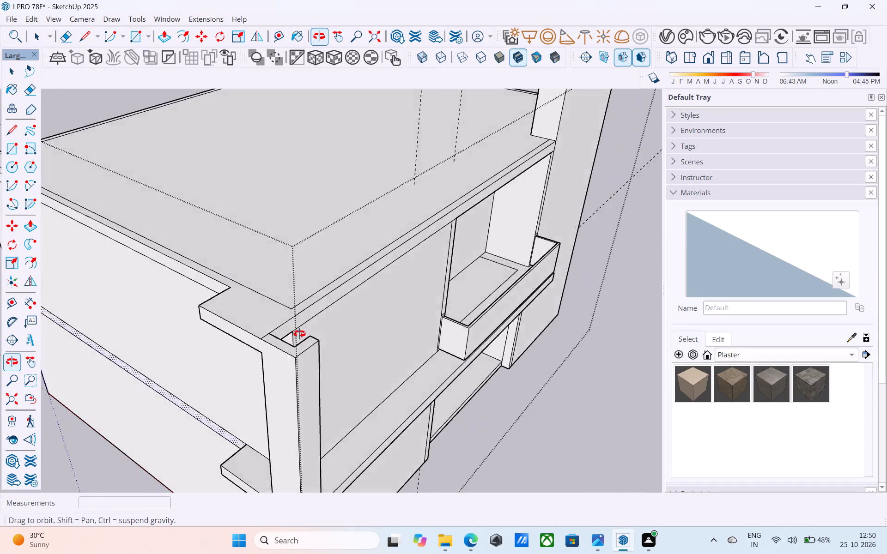
middle_drag(299, 334, 284, 288)
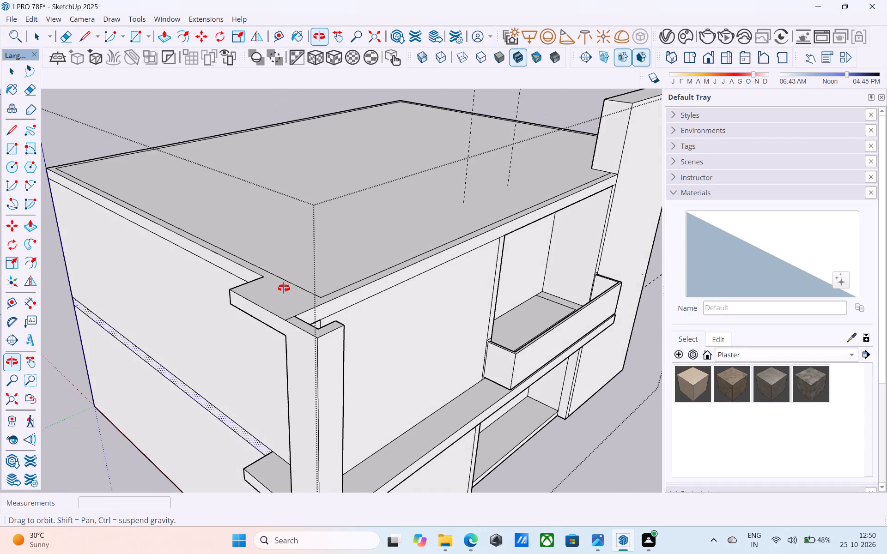
middle_drag(284, 288, 309, 272)
scroll(304, 254, down, 5)
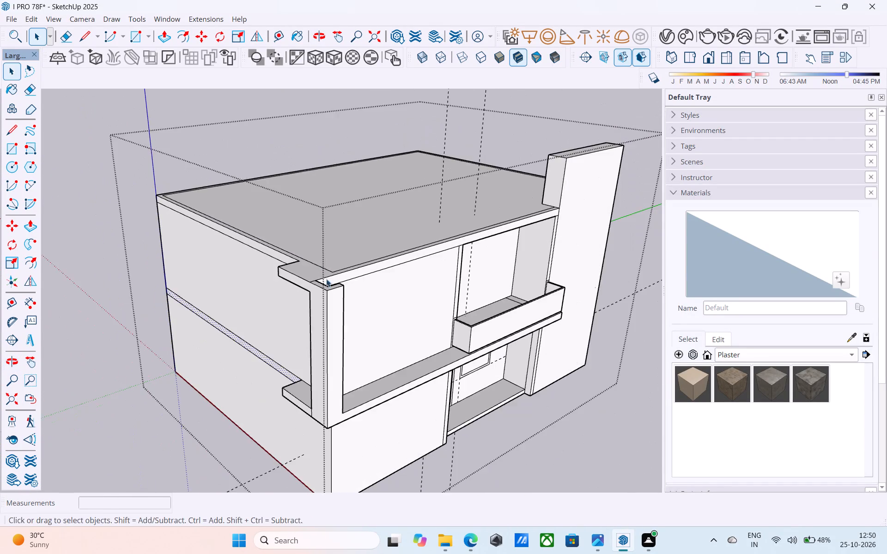
Push/Pull the front roof band face outward 1' 6" toward the corner column.
middle_drag(334, 292, 337, 282)
scroll(337, 282, up, 8)
click(332, 263)
scroll(323, 261, up, 2)
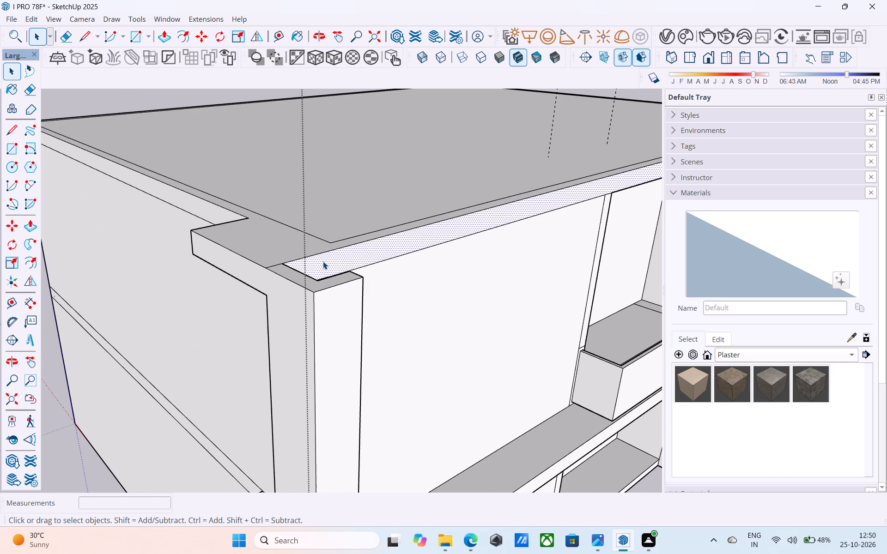
key(p)
click(324, 267)
click(331, 289)
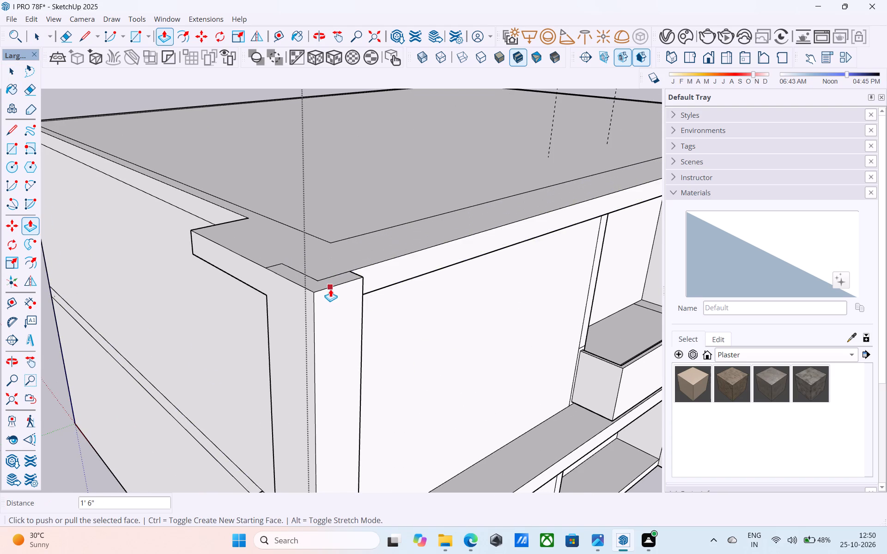
Erase the leftover L-shaped edges between the column top and the roof surface at the front corner.
scroll(330, 289, down, 2)
middle_drag(320, 302, 300, 348)
key(e)
drag(298, 246, 300, 234)
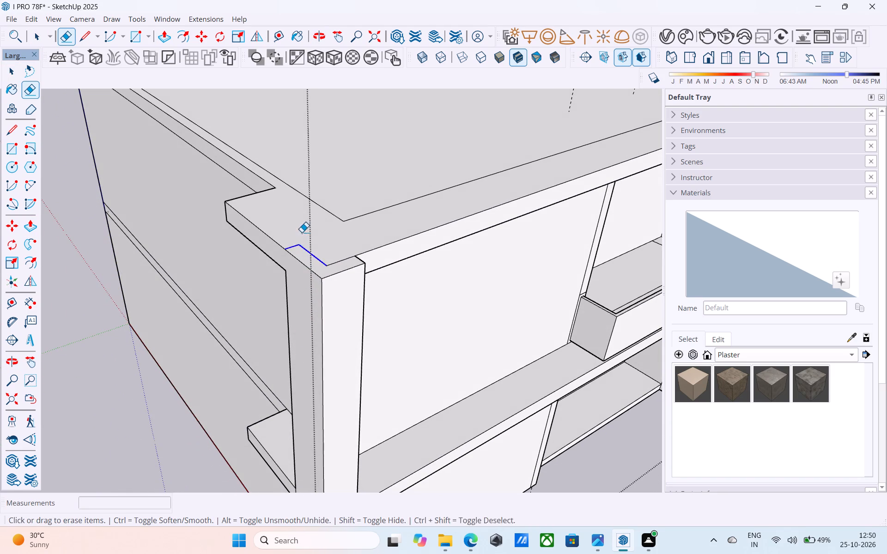
drag(332, 268, 331, 255)
Push/Pull the front roof band face further out, flush with the front face of the corner column.
scroll(328, 251, down, 5)
middle_drag(359, 304, 350, 285)
scroll(334, 278, down, 4)
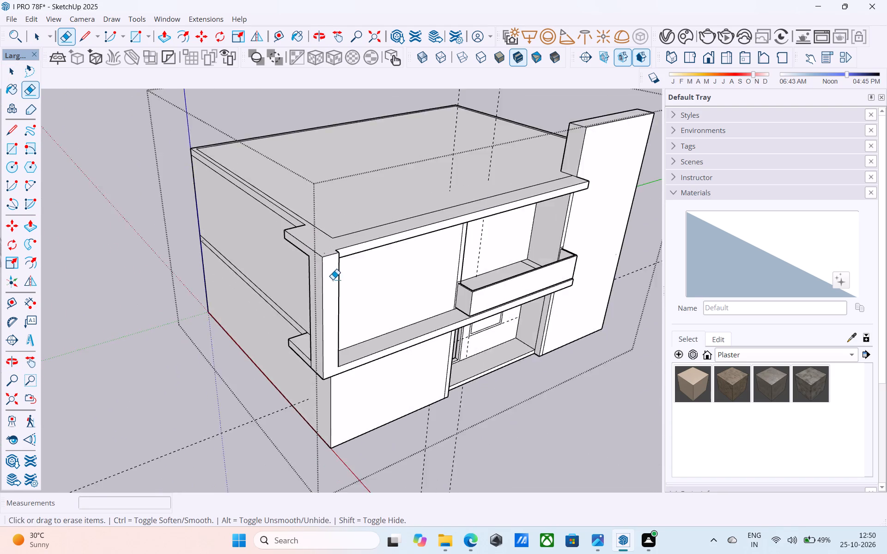
scroll(333, 279, down, 2)
middle_drag(329, 287, 341, 258)
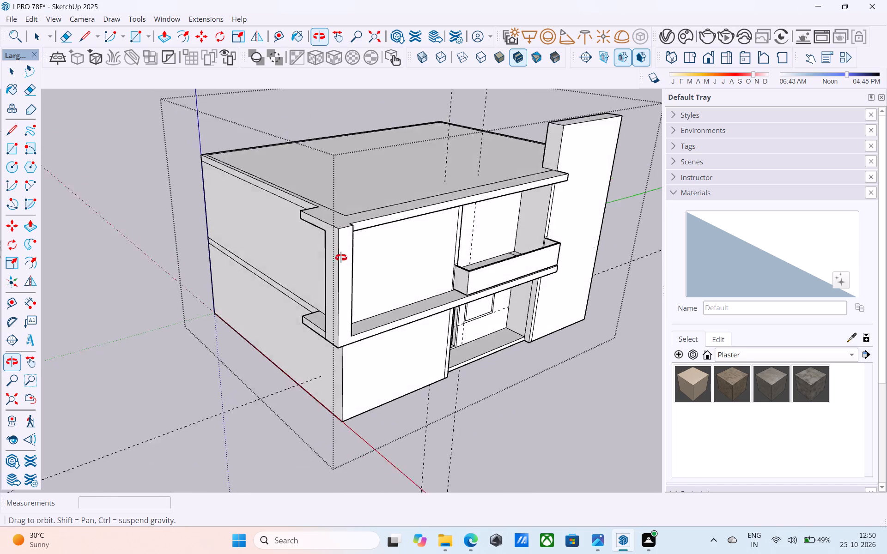
middle_drag(341, 258, 344, 226)
scroll(344, 228, down, 1)
middle_drag(344, 232, 204, 309)
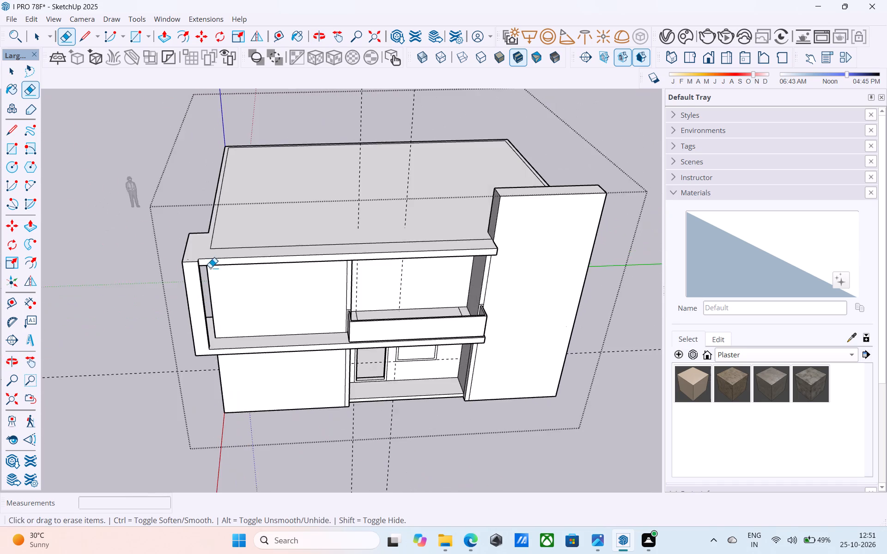
scroll(212, 265, up, 14)
key(space)
click(187, 257)
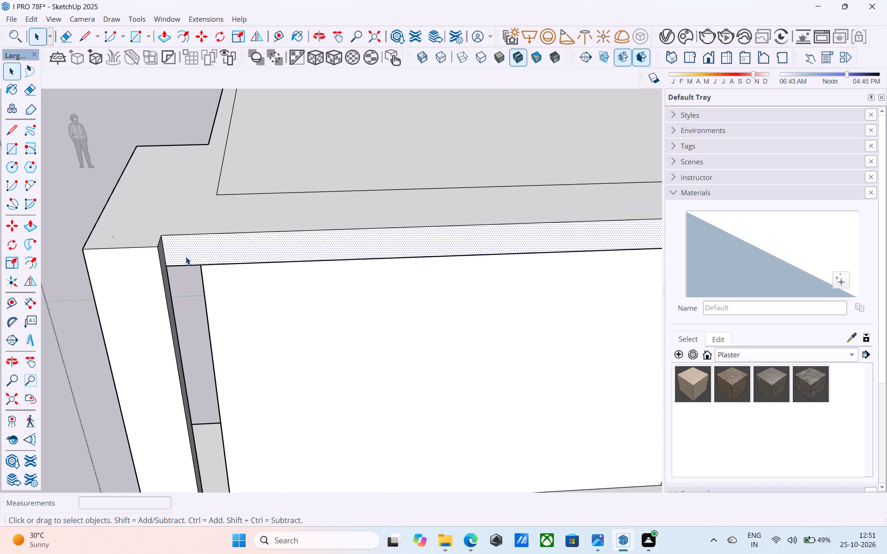
key(p)
click(186, 257)
click(126, 279)
Erase the seam between the front roof band and the corner column.
key(e)
drag(172, 255, 159, 257)
Erase the vertical dividing line between the corner column and the lower slab's short side projection.
scroll(164, 265, down, 5)
middle_drag(161, 285, 361, 259)
scroll(392, 254, down, 12)
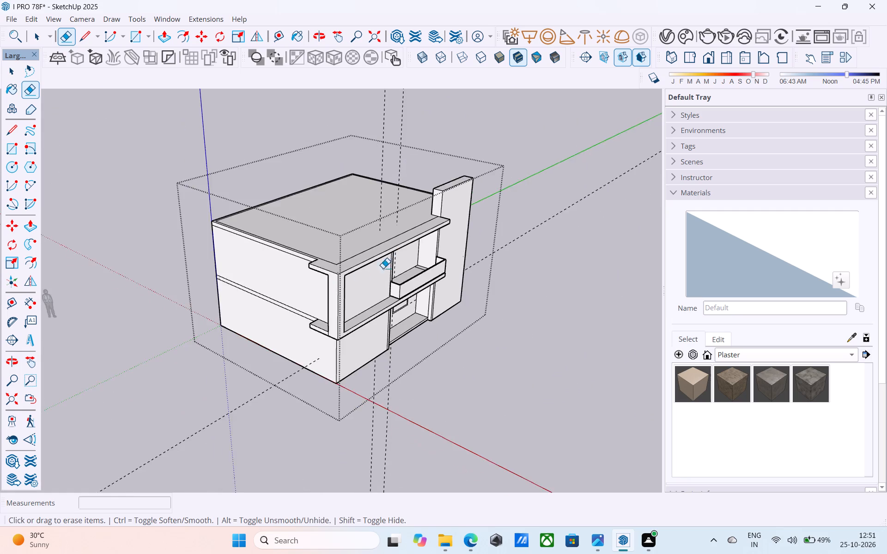
middle_drag(322, 289, 314, 200)
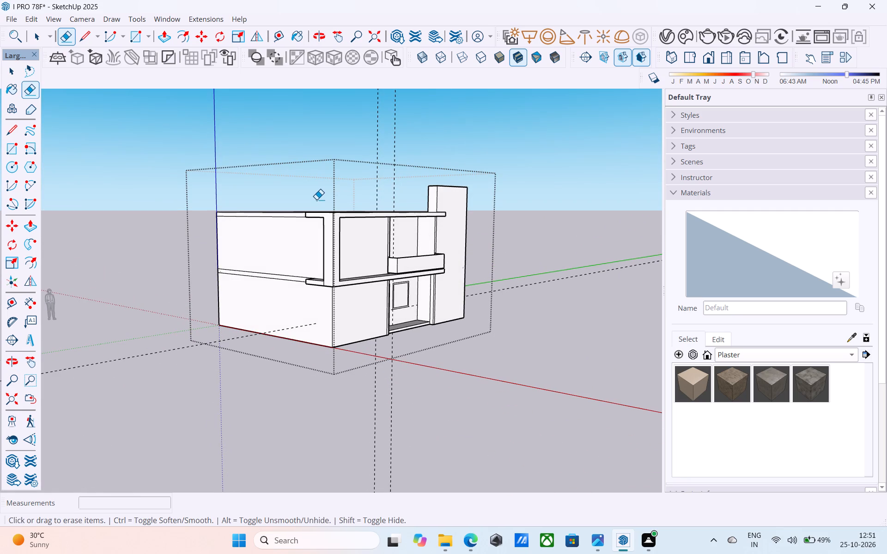
scroll(322, 281, up, 13)
drag(320, 300, 324, 300)
key(space)
Save the house model.
key(ctrl+s)
key(space)
scroll(326, 300, down, 3)
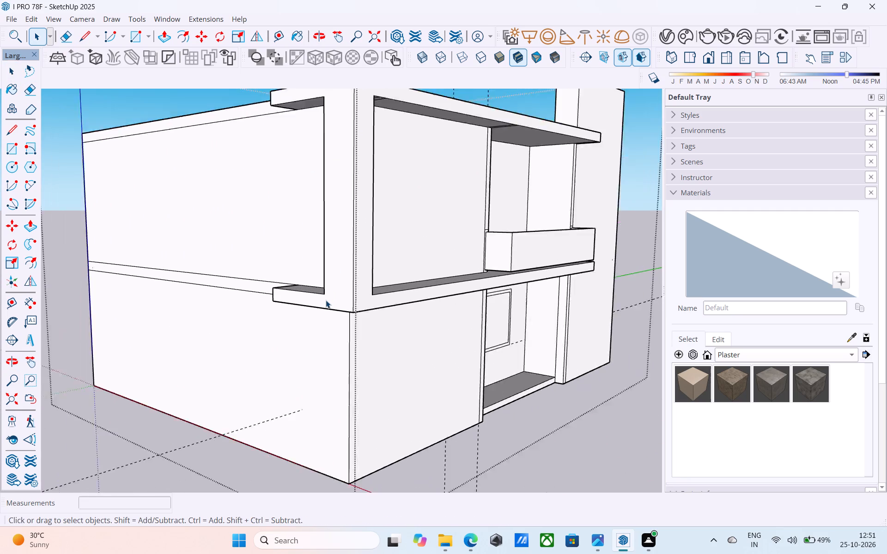
Examine the corner column and its slab and roof projections from the front and the side of the house.
scroll(326, 300, down, 4)
middle_drag(326, 300, 280, 313)
scroll(280, 313, down, 2)
shift+middle_drag(280, 313, 299, 349)
scroll(280, 313, down, 1)
shift+middle_drag(302, 327, 151, 341)
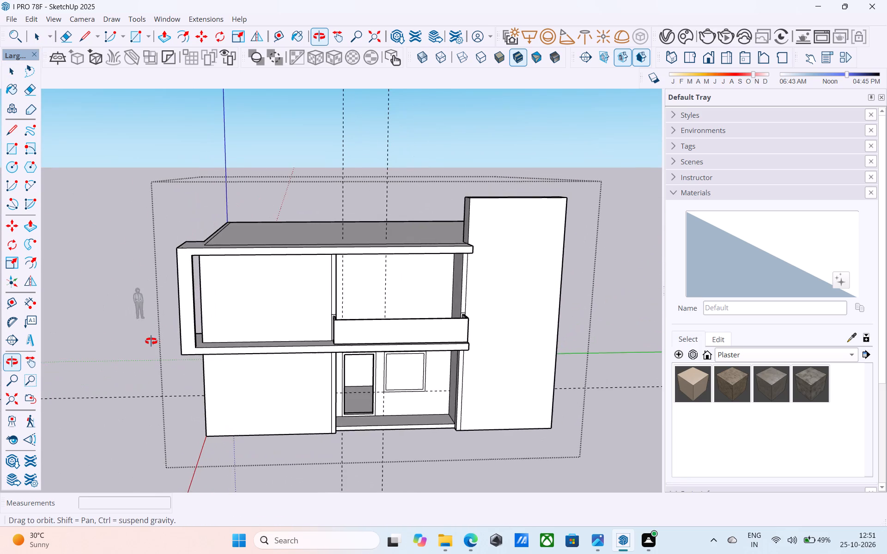
shift+middle_drag(151, 341, 178, 349)
scroll(178, 349, up, 6)
middle_drag(249, 332, 124, 332)
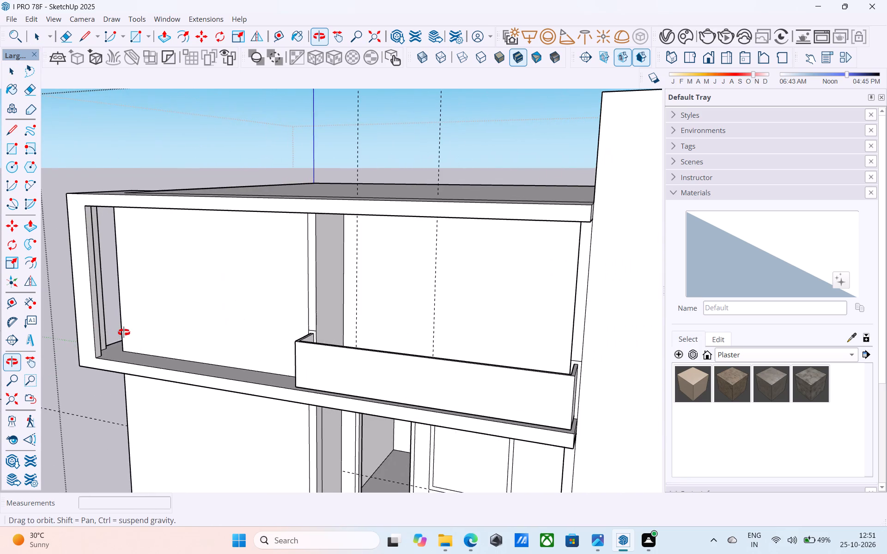
middle_drag(124, 332, 296, 355)
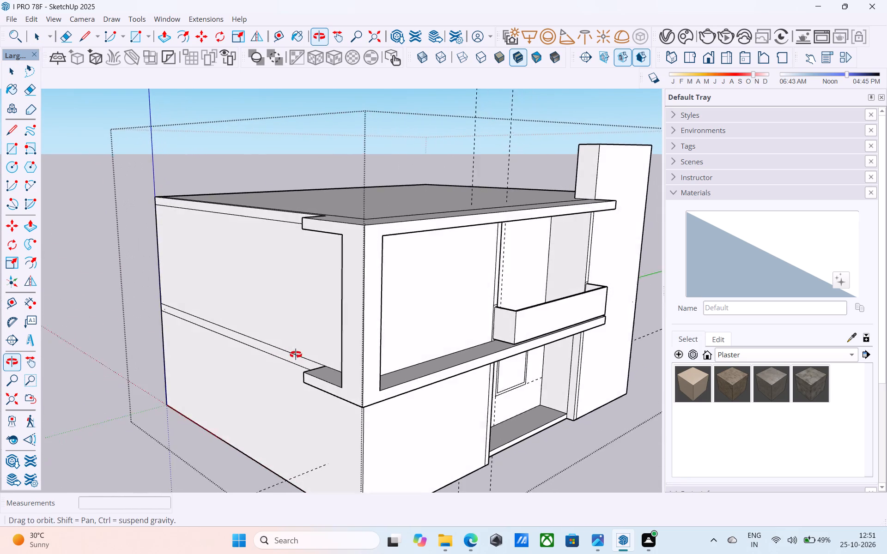
middle_drag(296, 355, 236, 355)
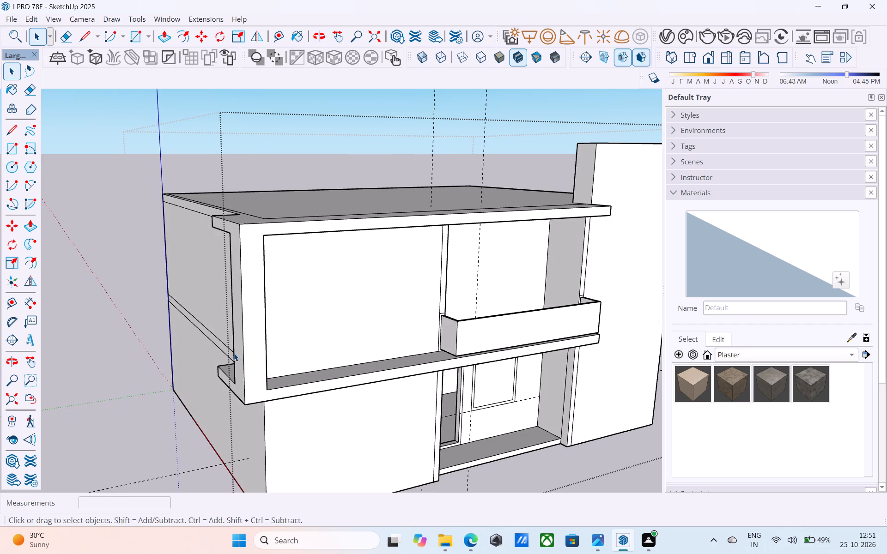
shift+middle_drag(230, 351, 150, 369)
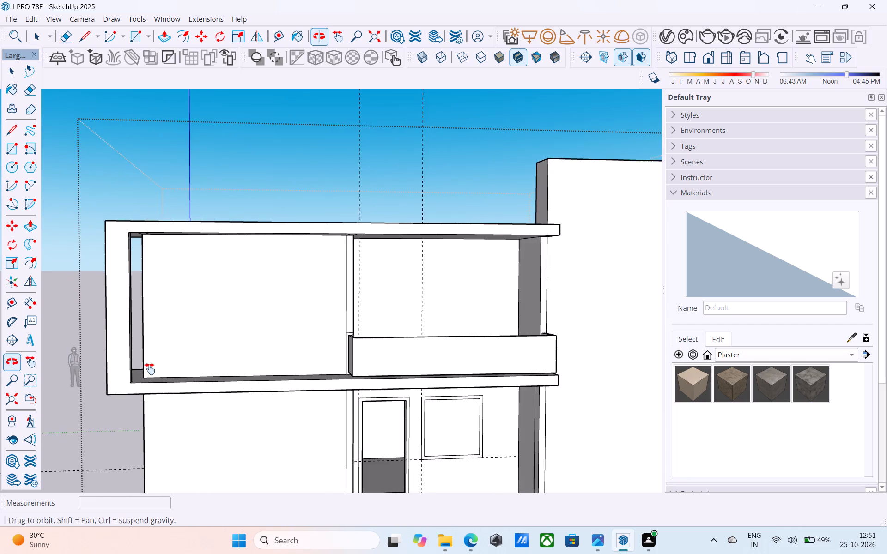
shift+middle_drag(150, 369, 200, 390)
middle_drag(188, 357, 173, 344)
middle_drag(174, 336, 175, 337)
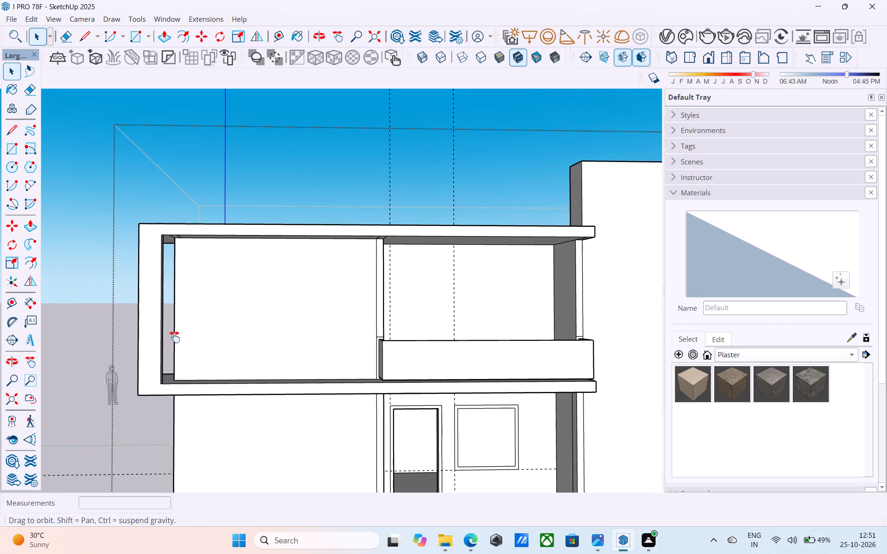
middle_drag(175, 337, 241, 355)
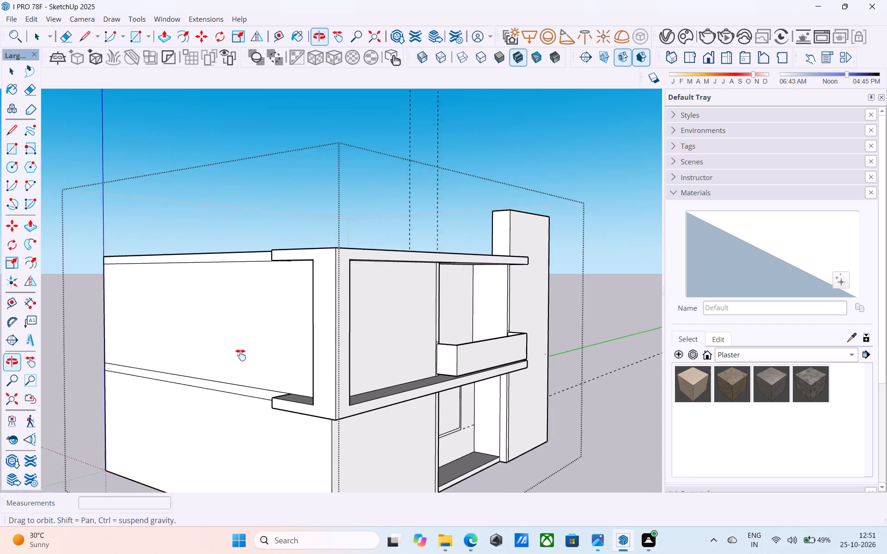
middle_drag(241, 355, 310, 363)
Push/Pull the end face of the roof's short side projection 2' outward along the side wall.
scroll(311, 363, up, 1)
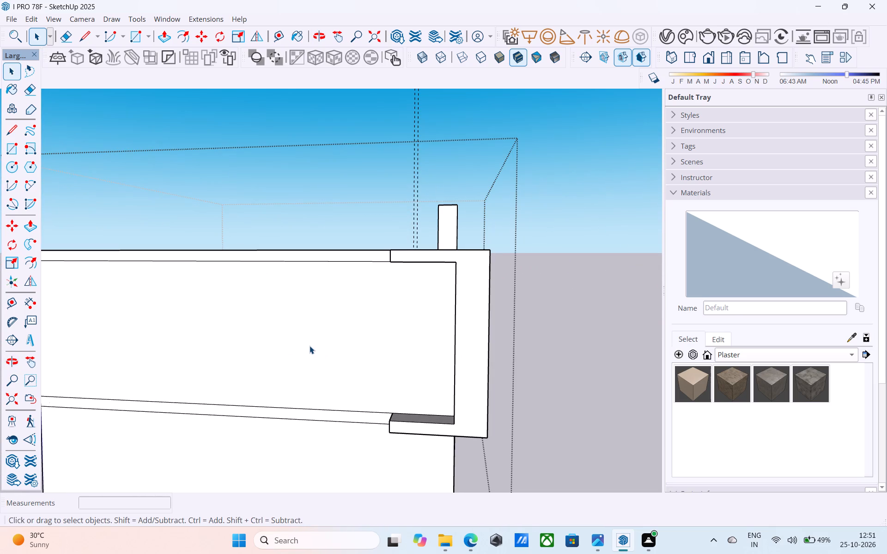
middle_drag(353, 316, 346, 315)
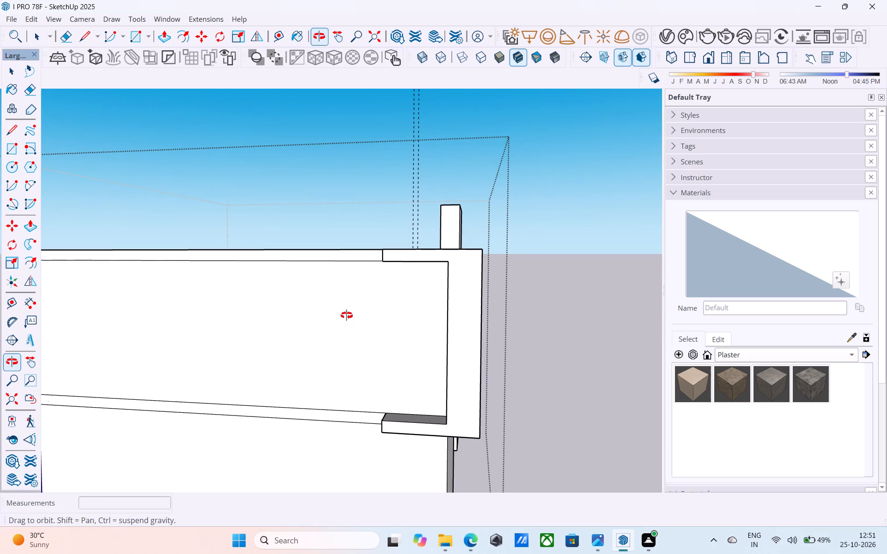
middle_drag(346, 315, 346, 316)
middle_drag(378, 298, 323, 339)
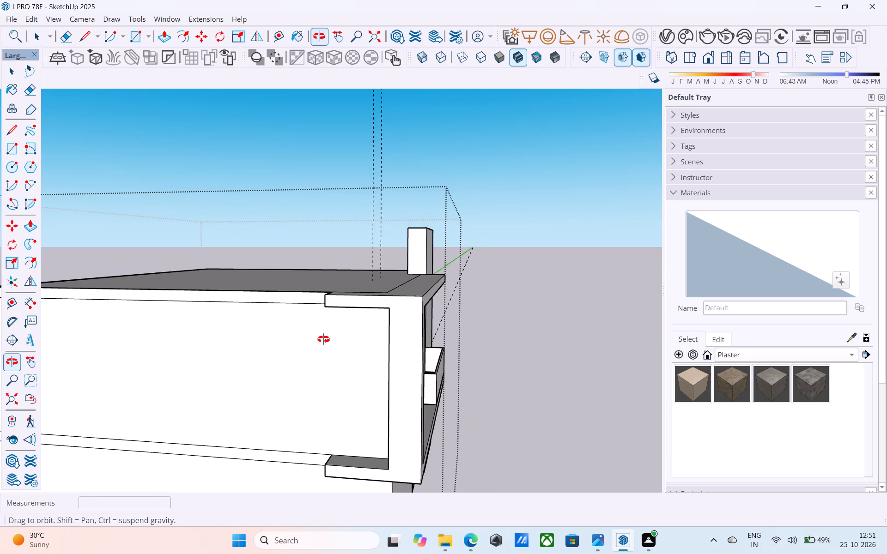
middle_drag(323, 339, 416, 351)
scroll(436, 317, up, 4)
click(492, 309)
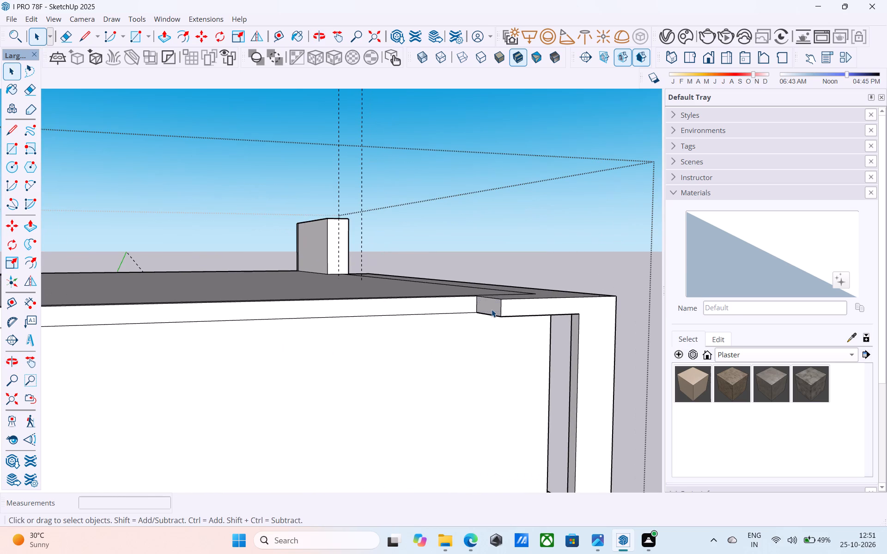
key(p)
click(492, 309)
click(487, 302)
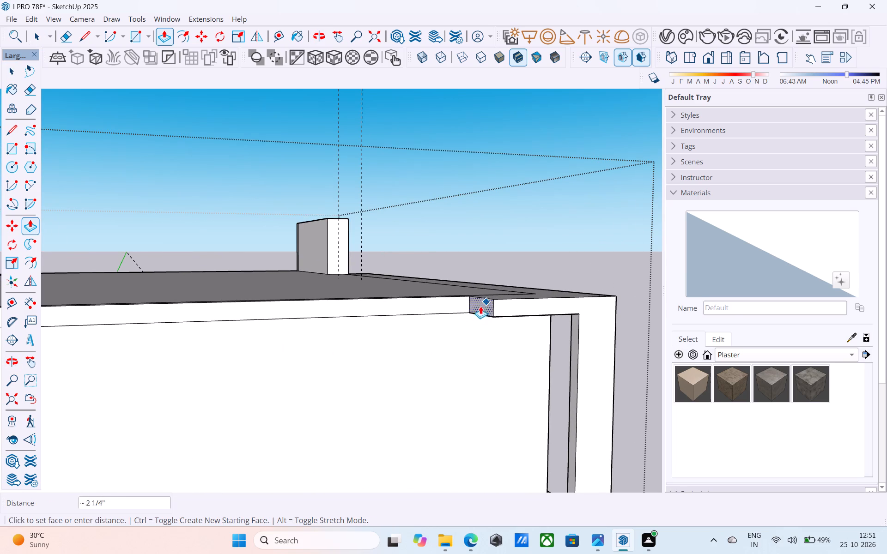
text(2')
key(Return)
Repeat the 2' Push/Pull on the end face of the lower slab's short side projection.
scroll(400, 254, down, 11)
scroll(425, 335, up, 9)
key(space)
click(423, 350)
scroll(423, 351, up, 2)
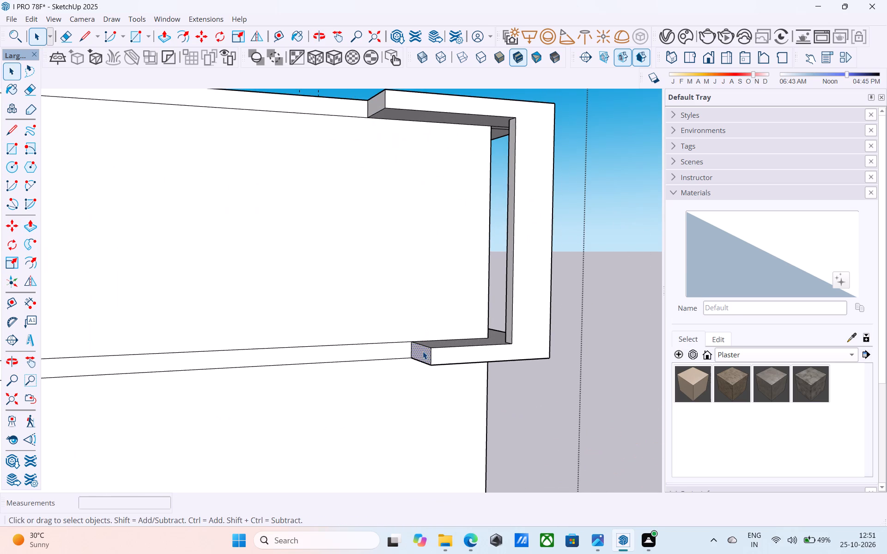
key(p)
double_click(423, 351)
scroll(423, 351, down, 5)
key(space)
Inspect the side projections and the whole house from the side and front.
middle_drag(420, 350, 320, 354)
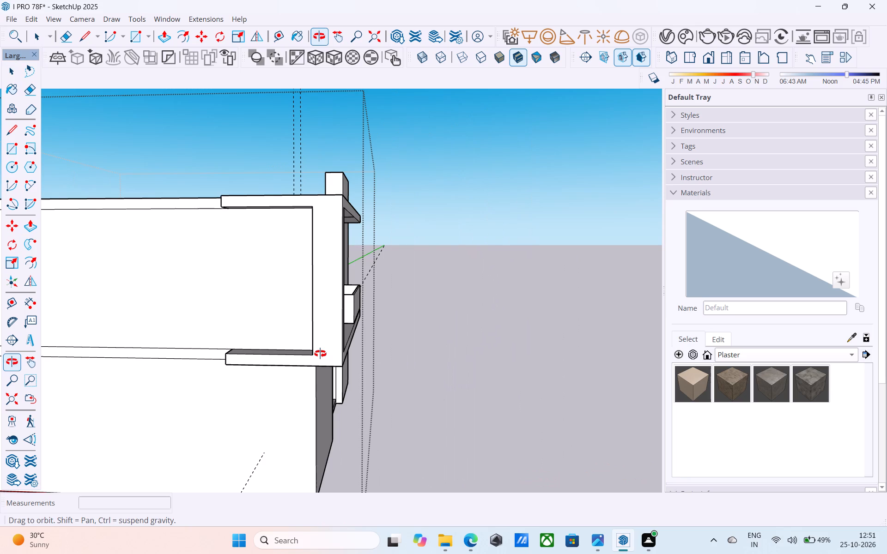
middle_drag(320, 354, 320, 355)
scroll(475, 310, down, 5)
middle_drag(476, 315, 273, 357)
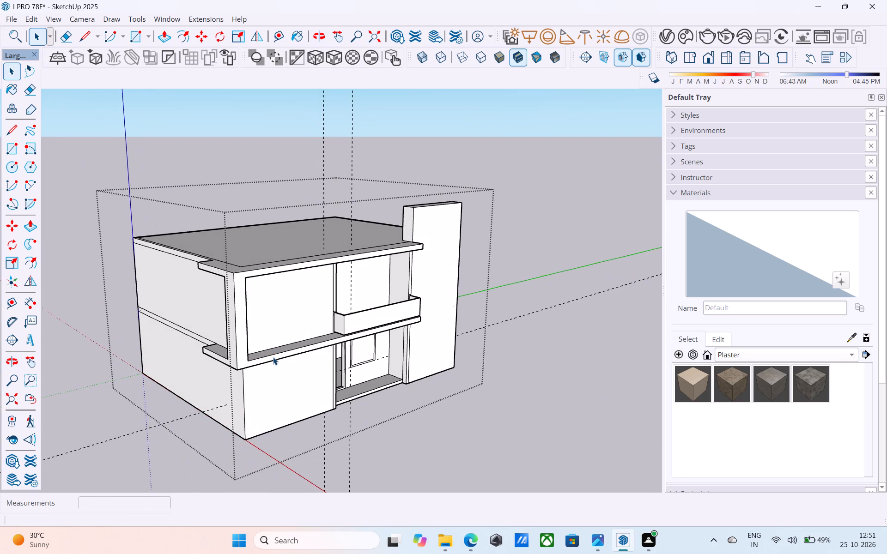
scroll(245, 406, up, 4)
middle_drag(245, 406, 327, 407)
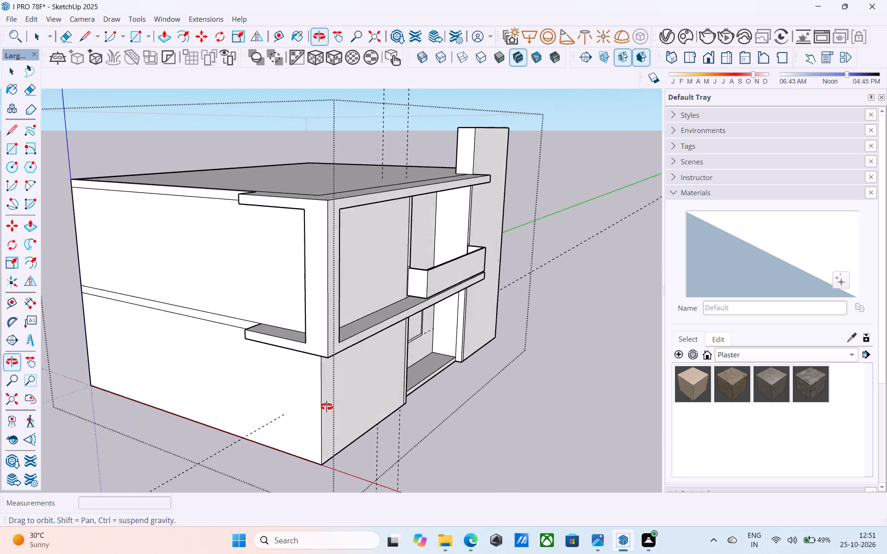
middle_drag(327, 407, 334, 406)
scroll(334, 402, down, 4)
middle_drag(332, 400, 225, 370)
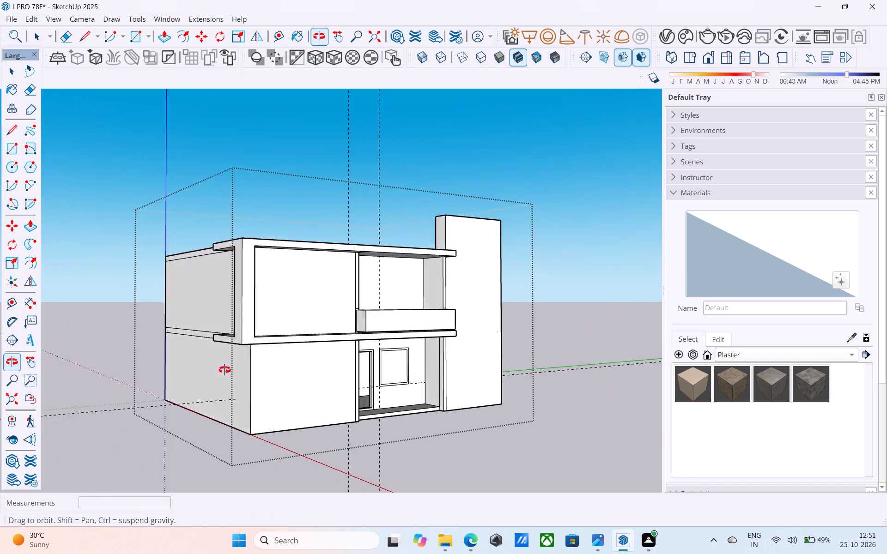
middle_drag(225, 370, 123, 452)
Copy the vertical corner edge of the upper-floor front wall 3' inward across the wall face.
scroll(156, 394, up, 6)
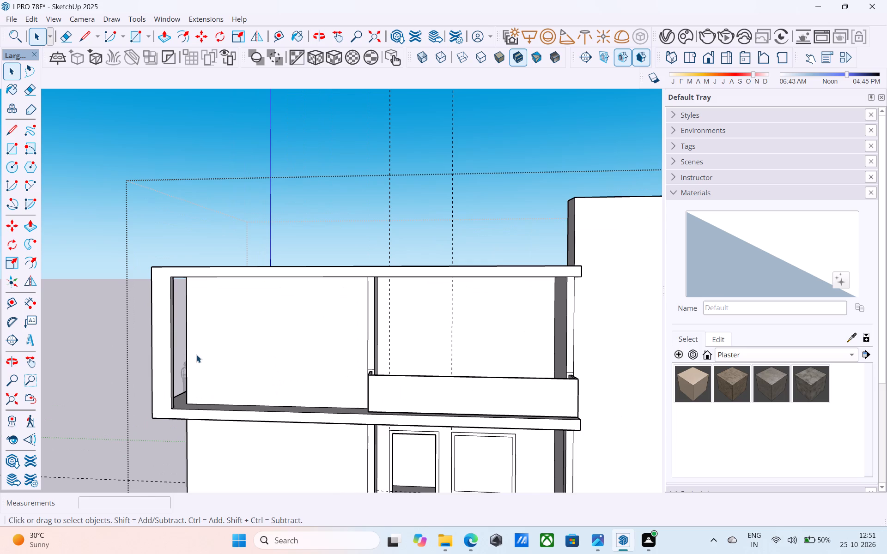
click(186, 344)
key(m)
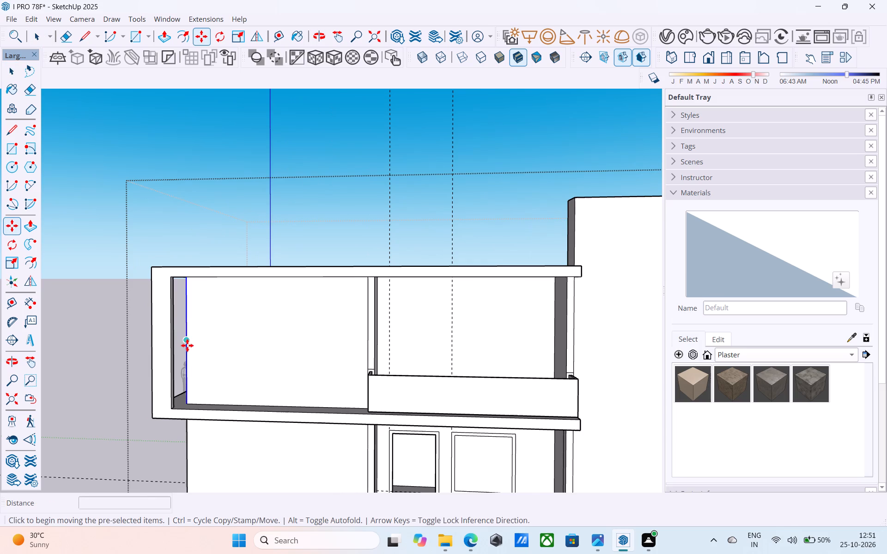
click(186, 343)
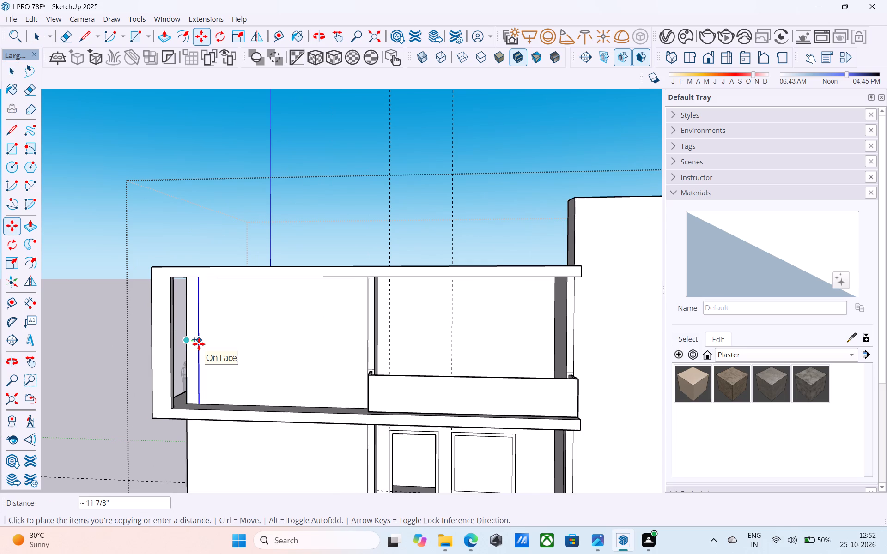
text(3')
key(Return)
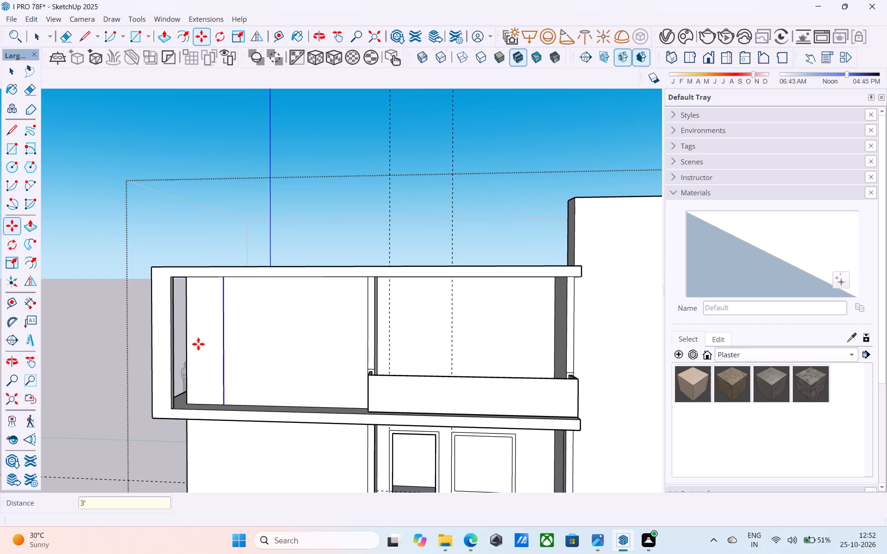
Erase the short stray line on the roof overhang's underside near the corner column.
scroll(177, 337, down, 3)
middle_drag(176, 337, 231, 347)
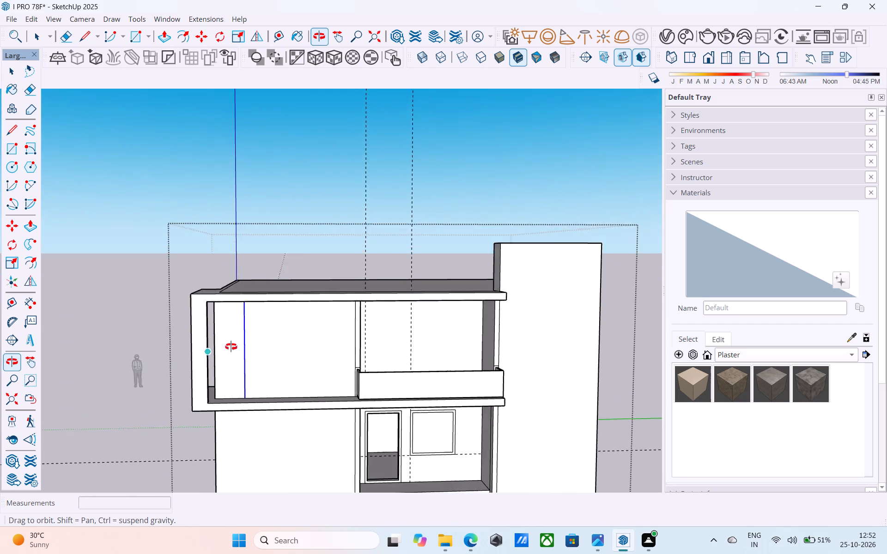
middle_drag(231, 347, 264, 302)
scroll(249, 279, up, 11)
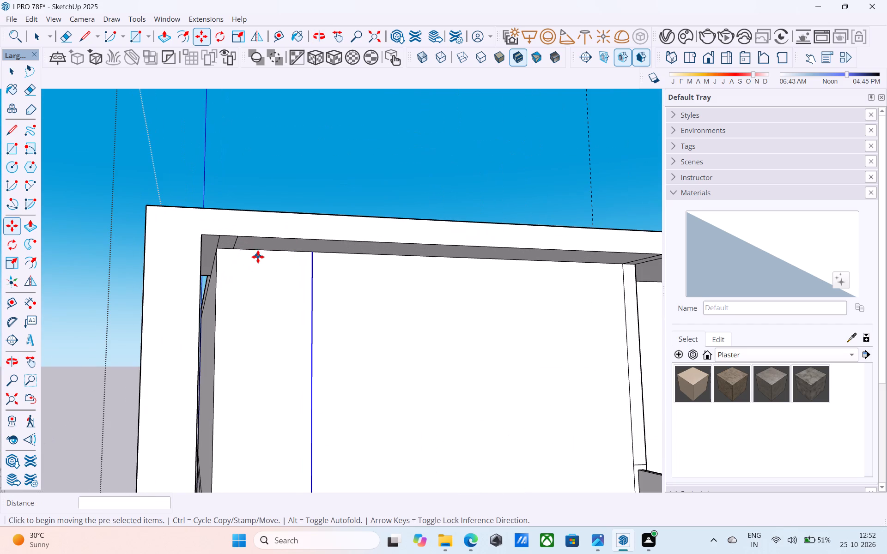
key(e)
scroll(236, 250, up, 6)
click(236, 241)
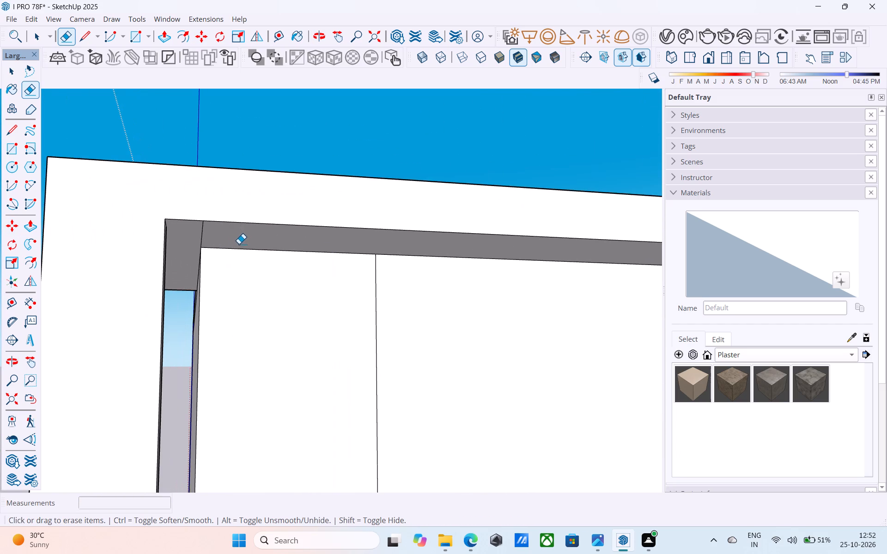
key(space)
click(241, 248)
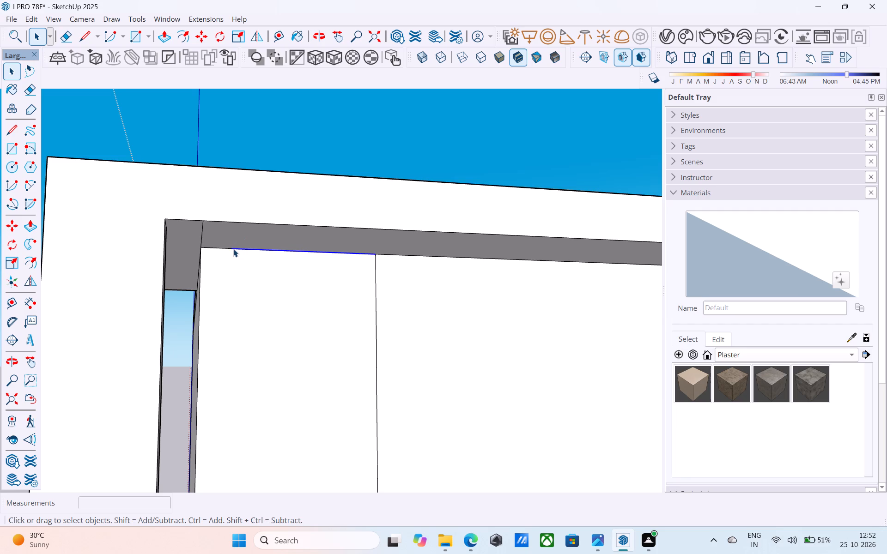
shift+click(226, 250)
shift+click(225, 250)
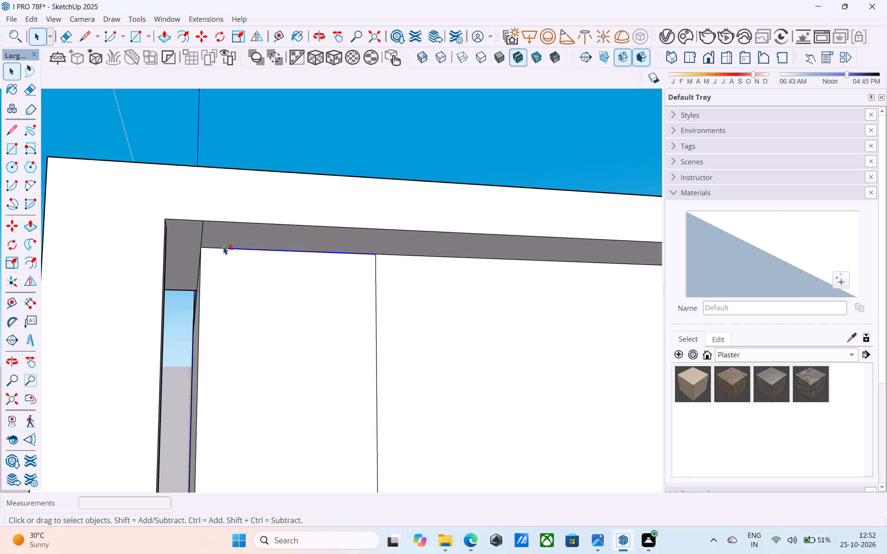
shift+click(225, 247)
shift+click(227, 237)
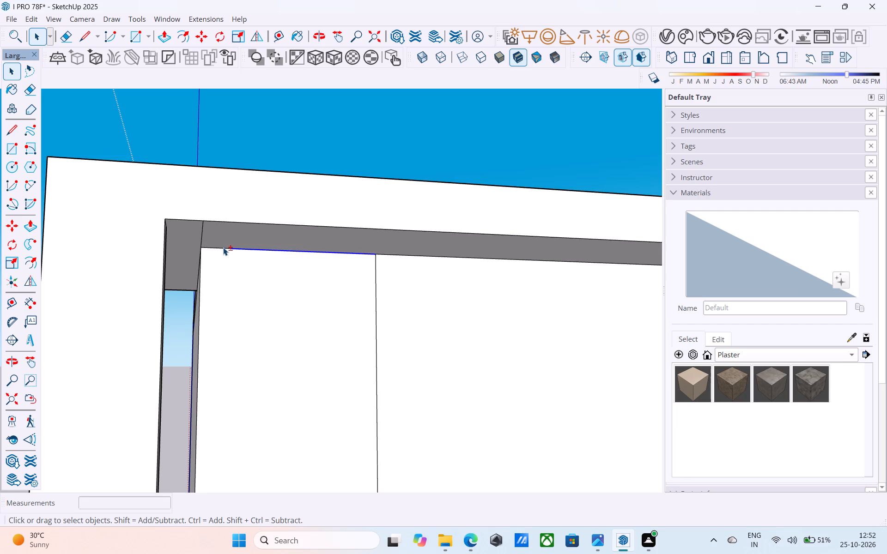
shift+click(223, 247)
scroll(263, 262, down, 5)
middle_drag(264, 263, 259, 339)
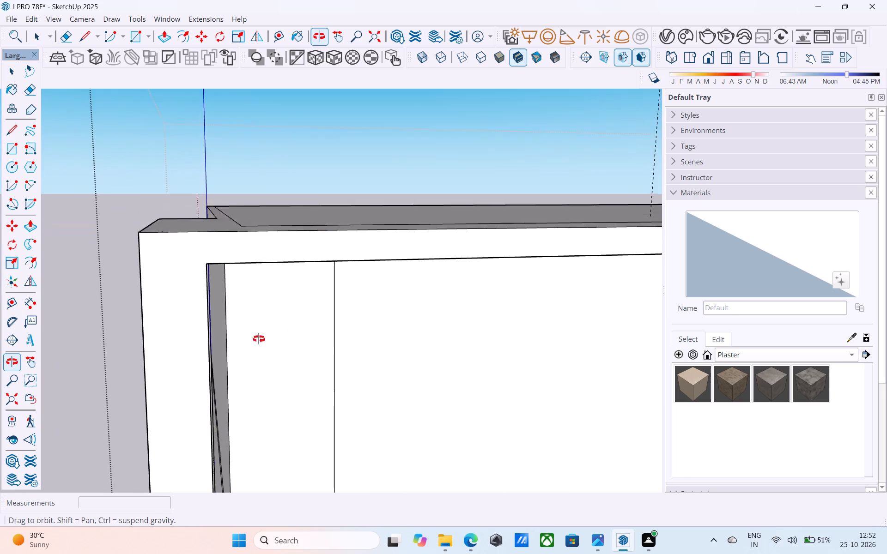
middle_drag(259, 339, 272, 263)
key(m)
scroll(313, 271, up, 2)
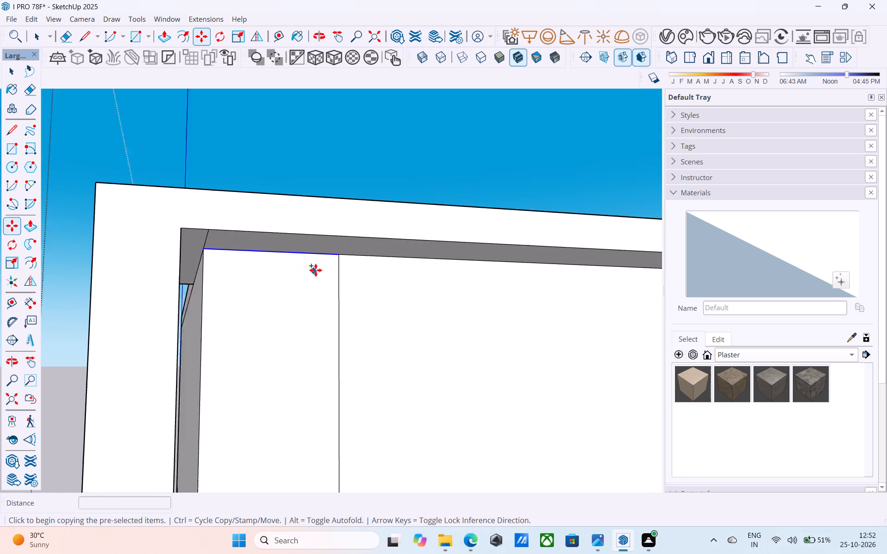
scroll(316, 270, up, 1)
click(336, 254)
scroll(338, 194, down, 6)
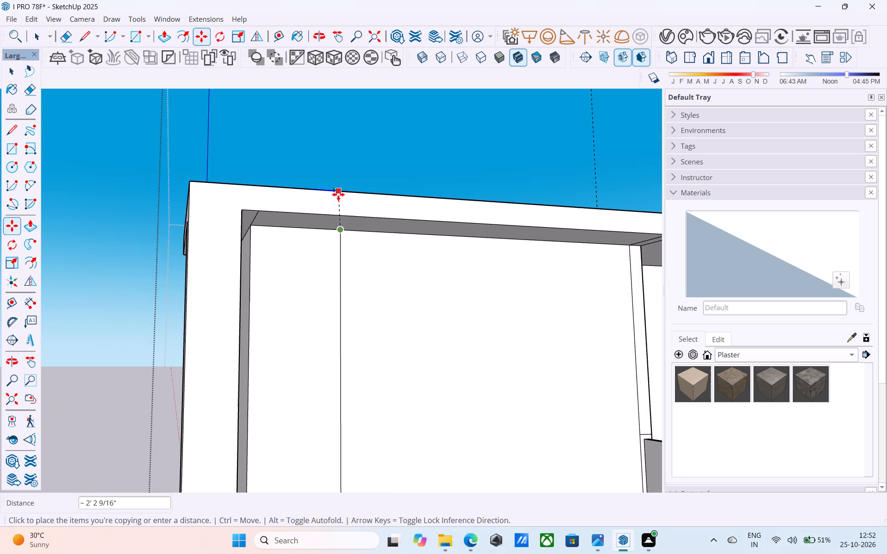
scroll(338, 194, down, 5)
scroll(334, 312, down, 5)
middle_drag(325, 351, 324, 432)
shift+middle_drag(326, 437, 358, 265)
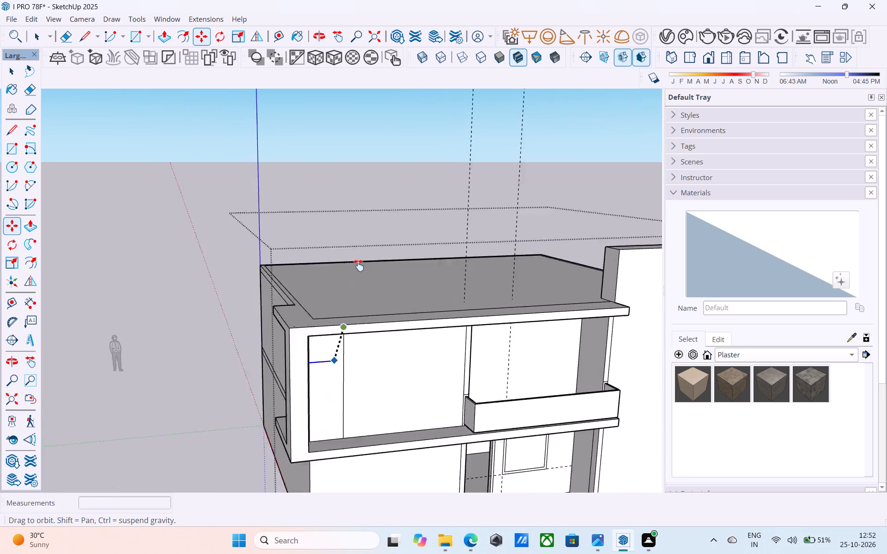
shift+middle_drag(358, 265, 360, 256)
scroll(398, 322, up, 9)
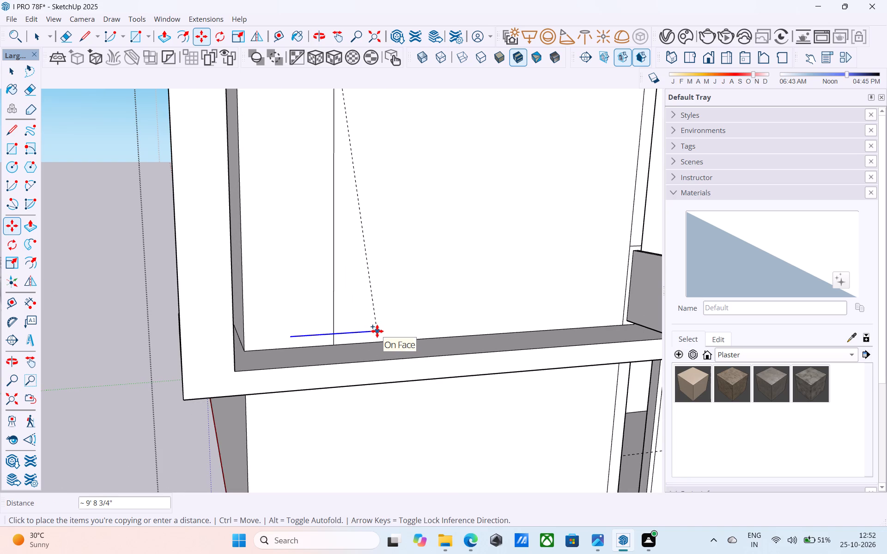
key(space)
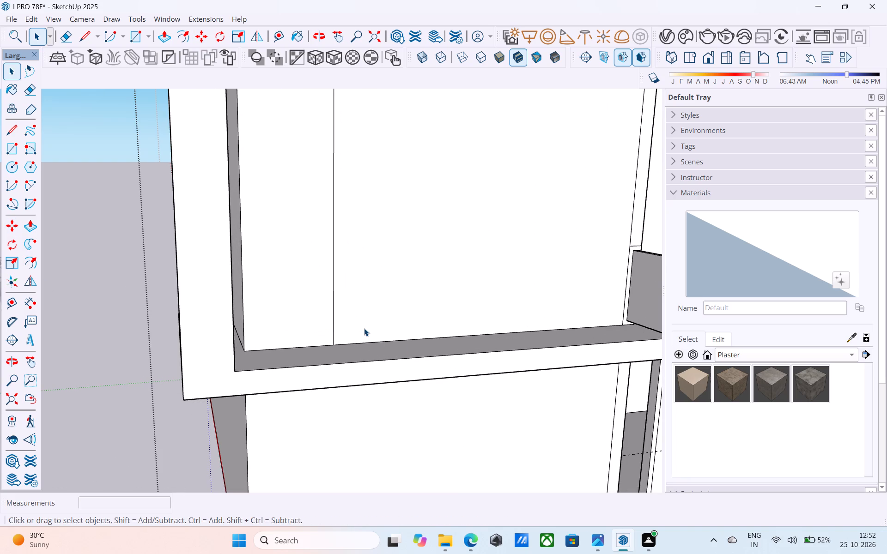
Place a guide 3' above the upper-floor front wall's base and draw a line along it across the narrow corner strip.
key(t)
click(360, 341)
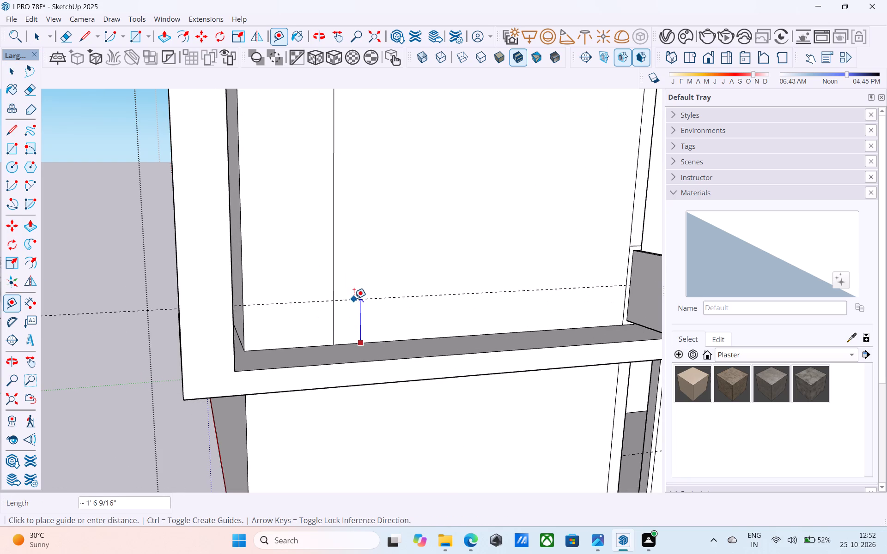
text(3')
key(Return)
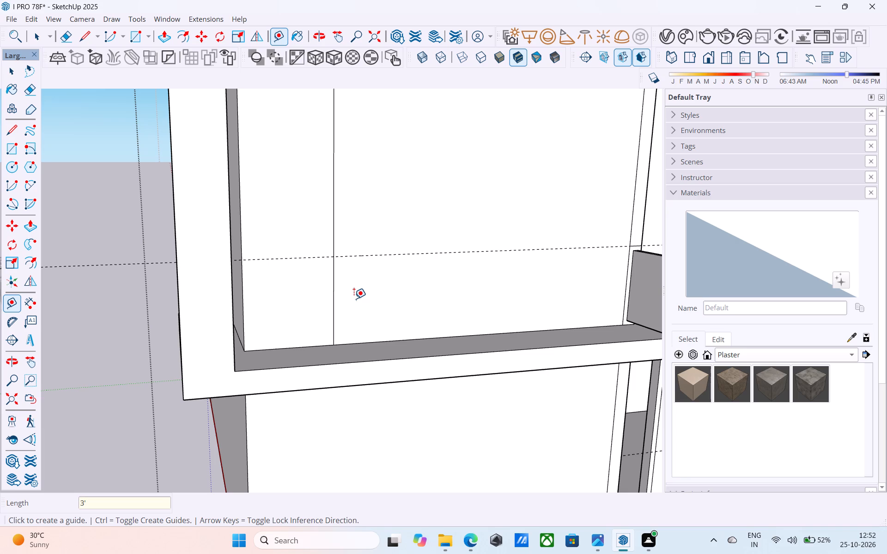
key(l)
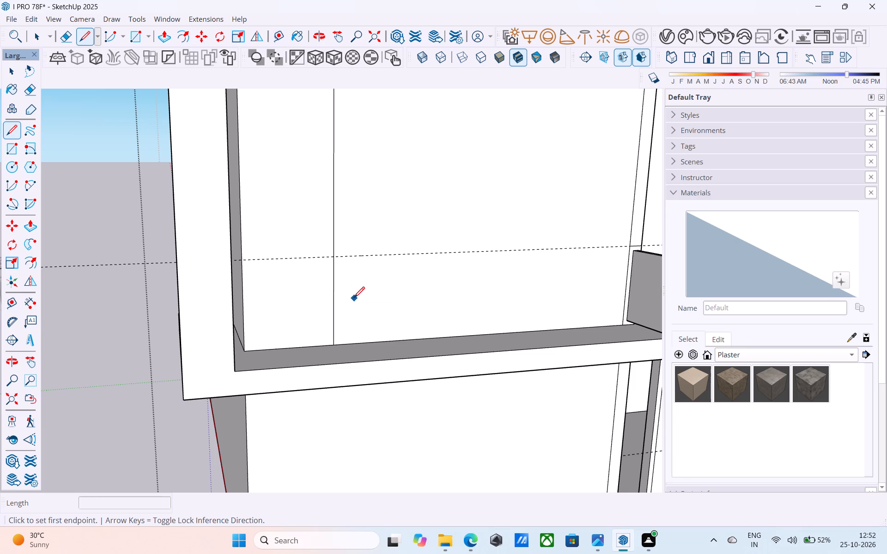
click(335, 258)
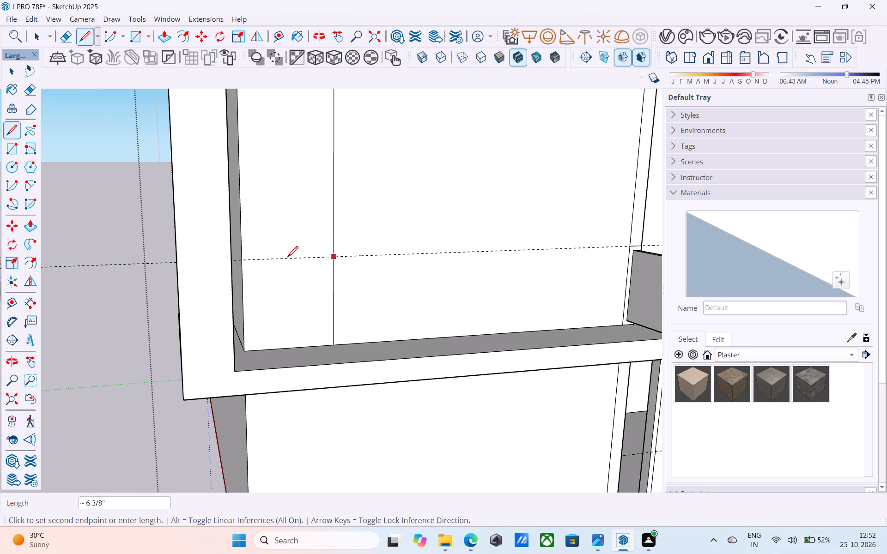
click(249, 259)
Copy the corner strip's top edge 7' down to the new line and divide the span into 14 equal spaces.
scroll(400, 345, down, 5)
middle_drag(403, 350, 401, 349)
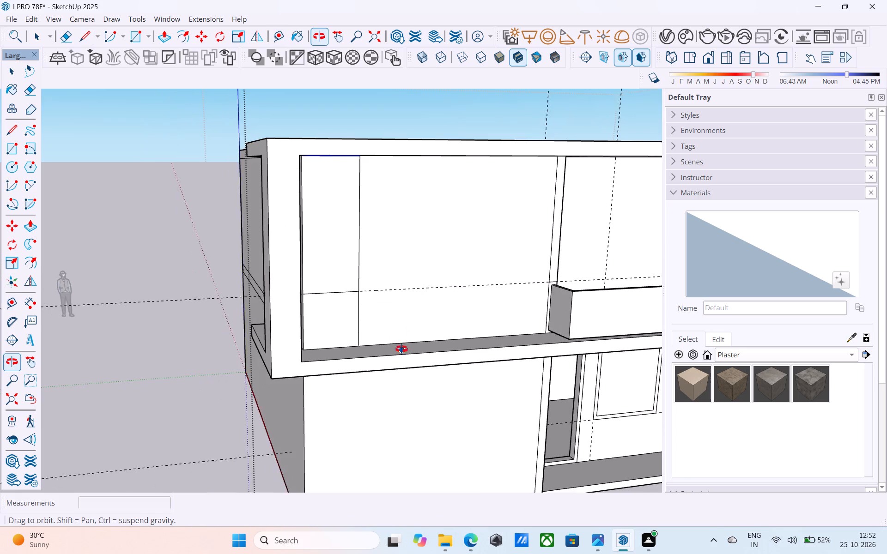
middle_drag(401, 349, 394, 345)
scroll(396, 343, down, 4)
middle_drag(294, 229, 281, 185)
scroll(355, 127, up, 4)
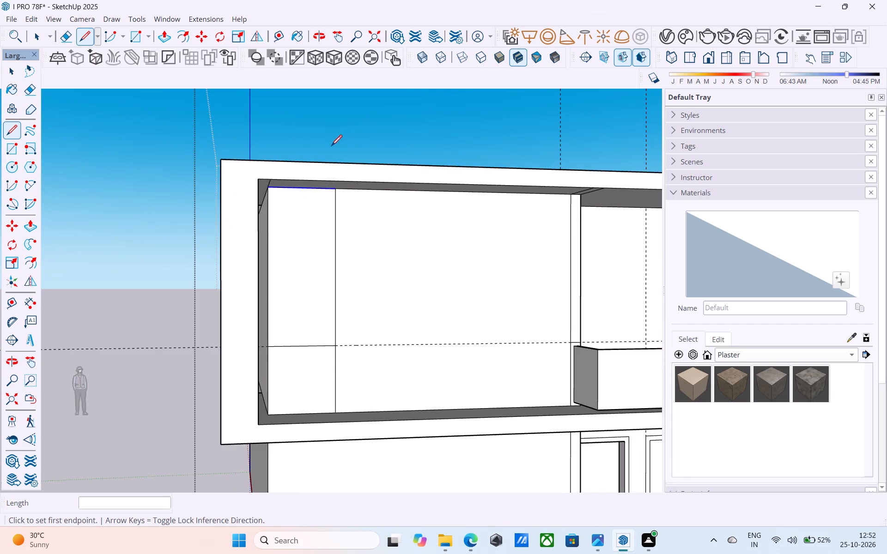
middle_drag(328, 147, 317, 151)
scroll(324, 161, up, 3)
key(m)
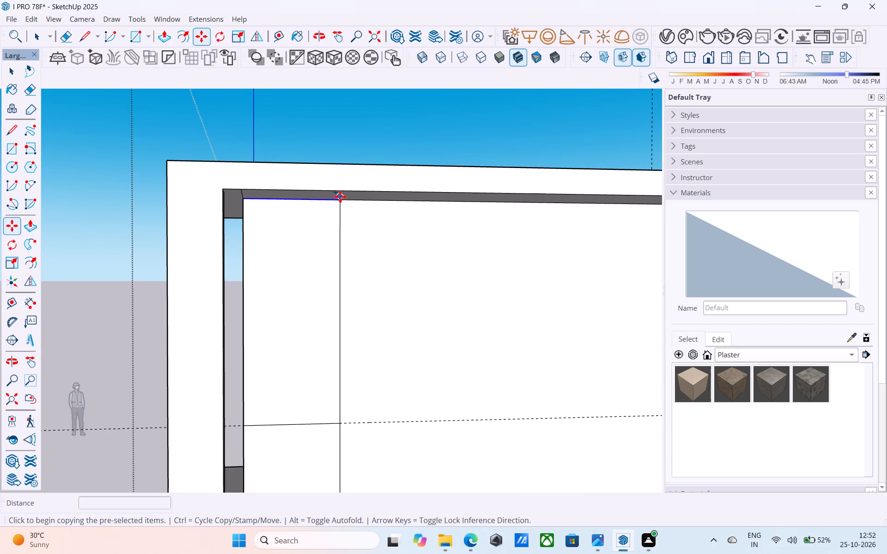
click(340, 199)
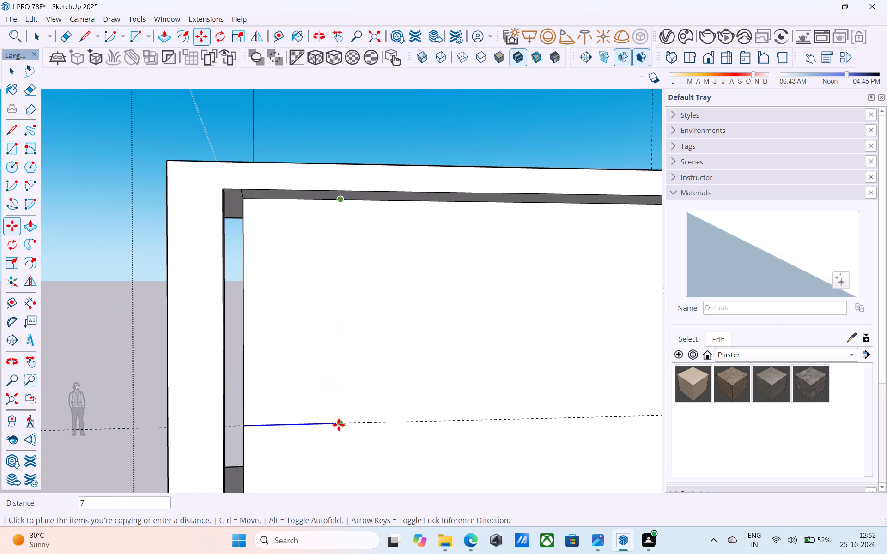
click(339, 425)
key(slash)
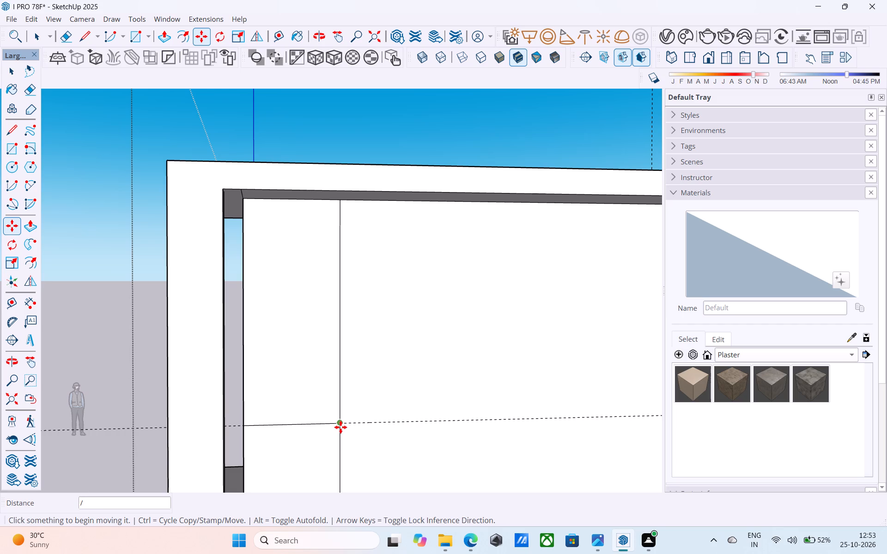
text(14)
key(Return)
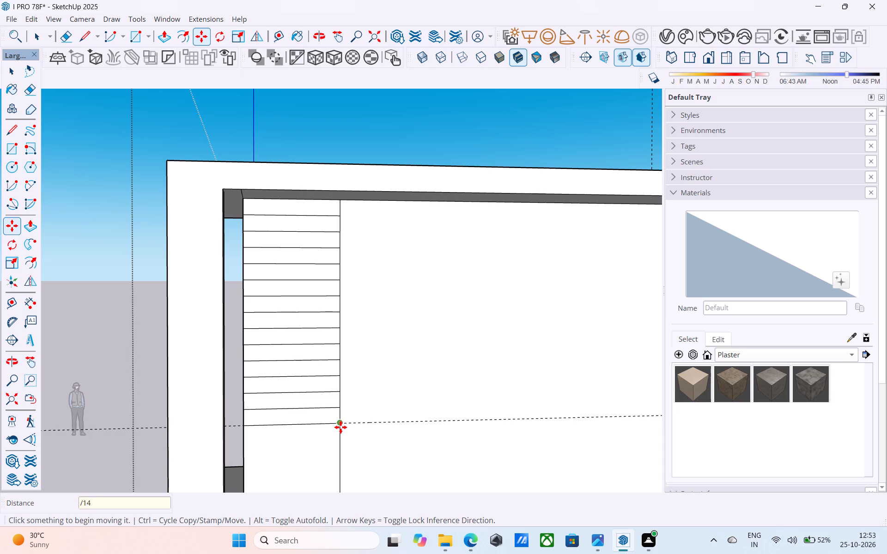
Place a vertical guide 4' from the upper front wall's edge line beside the balcony, toward the grooved strip.
scroll(315, 410, down, 7)
middle_drag(264, 430, 269, 439)
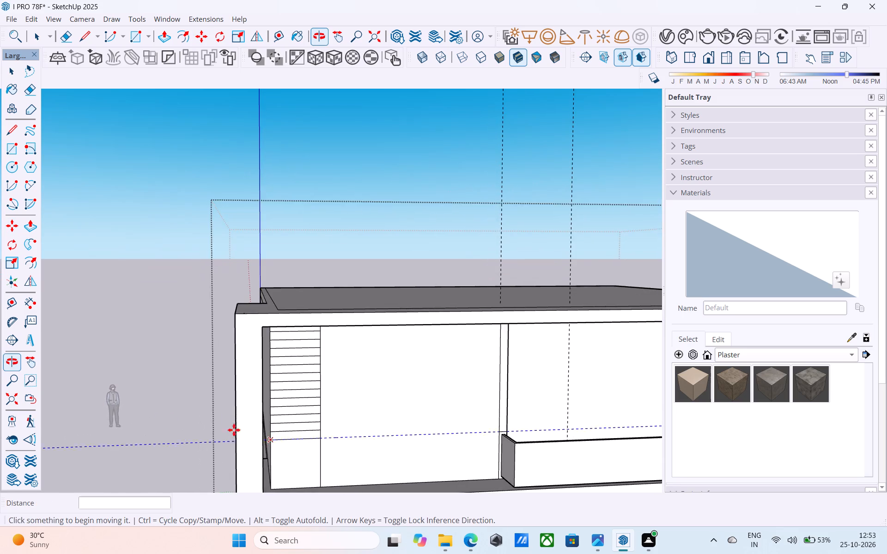
scroll(148, 418, down, 4)
scroll(296, 421, up, 5)
middle_drag(297, 421, 315, 424)
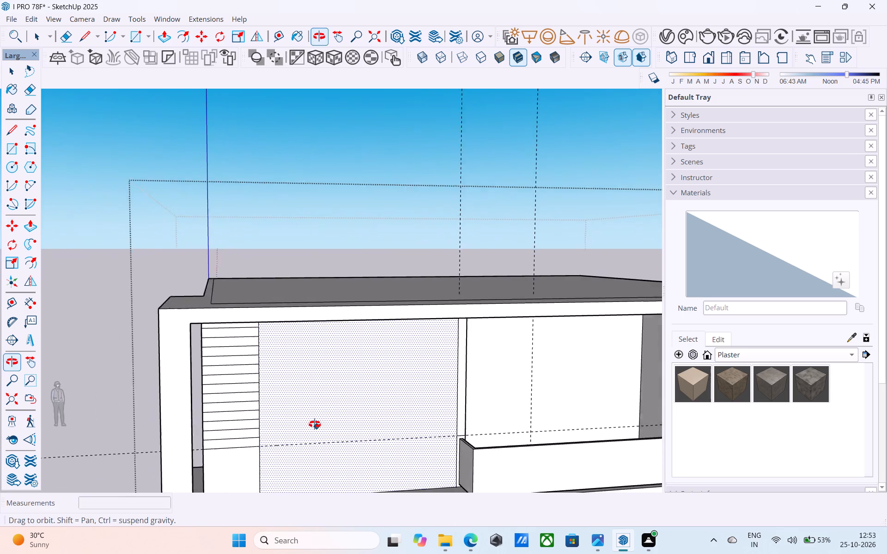
middle_drag(315, 424, 323, 422)
scroll(448, 400, up, 3)
key(t)
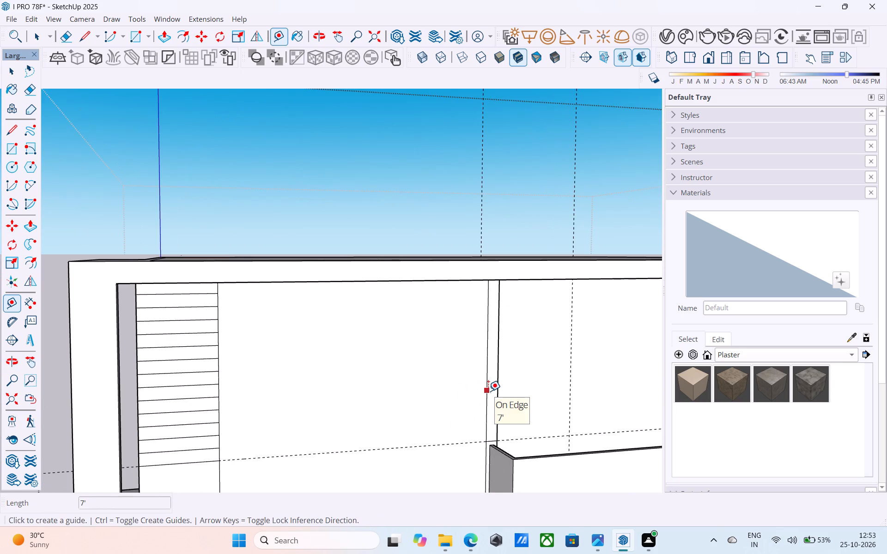
scroll(488, 391, down, 3)
middle_drag(488, 391, 457, 398)
scroll(457, 398, up, 7)
middle_drag(429, 408, 280, 413)
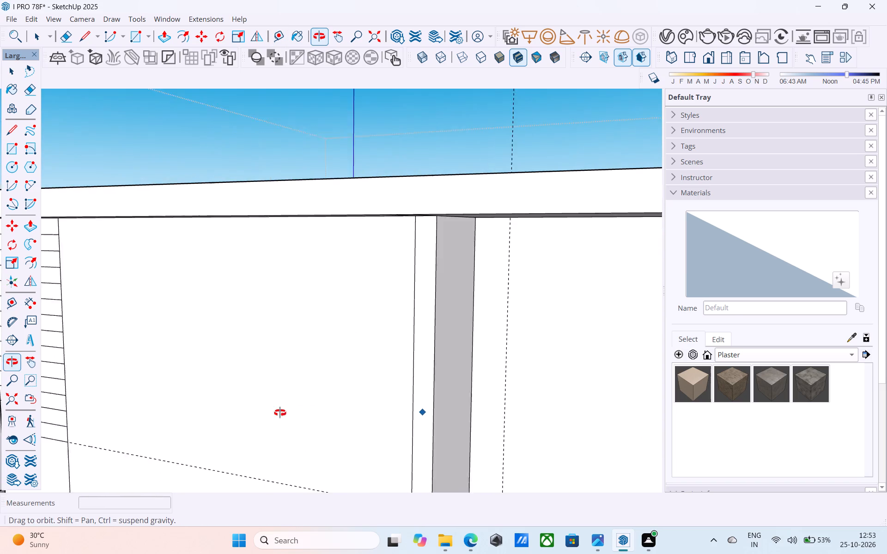
middle_drag(280, 413, 274, 410)
click(413, 398)
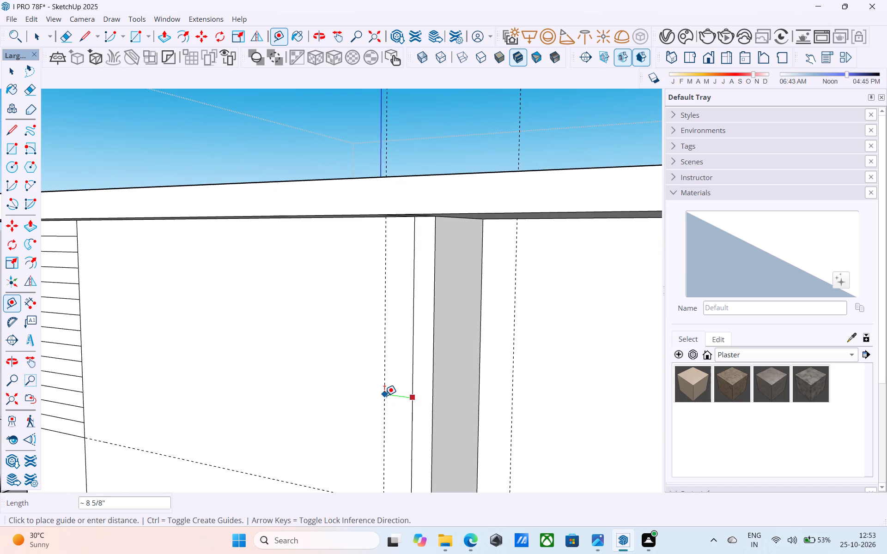
text(4')
key(Return)
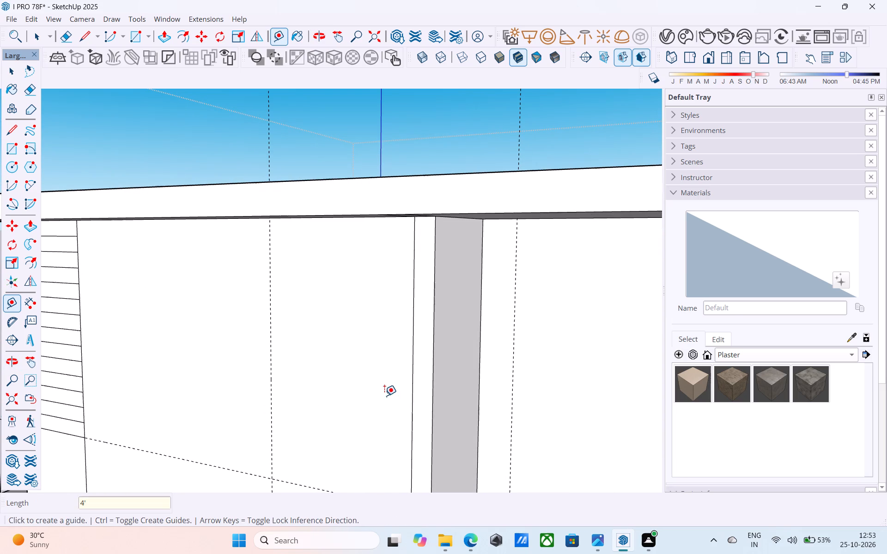
Draw a 7' by 6' window rectangle from the guides' intersection up toward the grooved strip.
scroll(389, 429, down, 5)
middle_drag(391, 474, 528, 433)
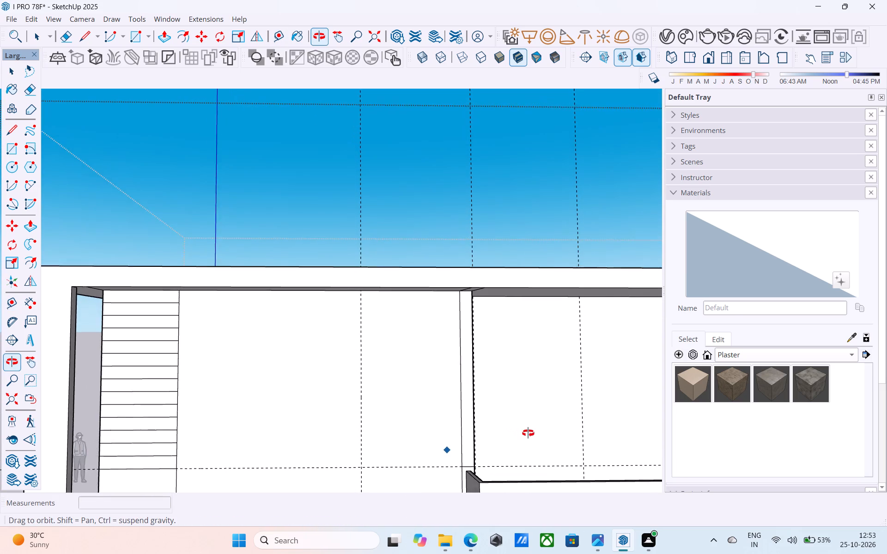
middle_drag(528, 433, 527, 433)
scroll(518, 428, down, 5)
middle_drag(501, 434, 504, 457)
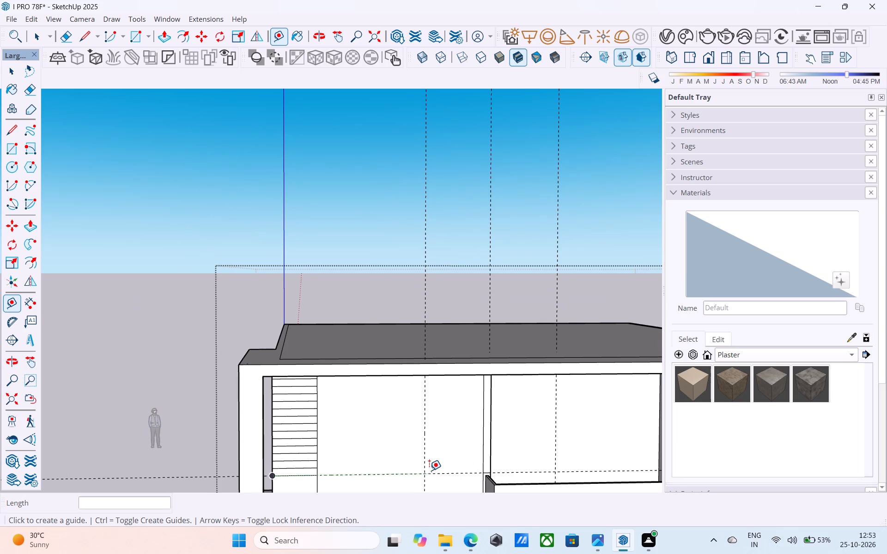
key(r)
shift+middle_drag(430, 470, 439, 449)
scroll(437, 452, up, 4)
click(435, 452)
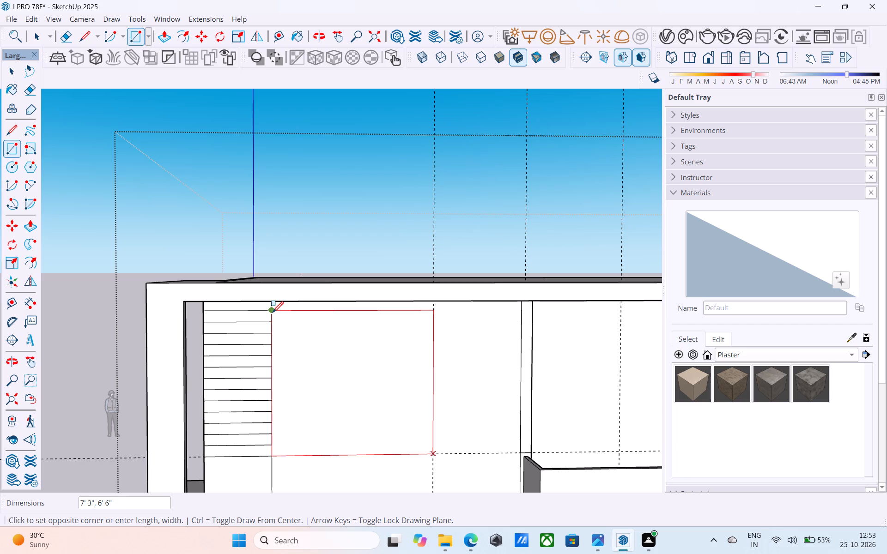
text(7',6')
key(Return)
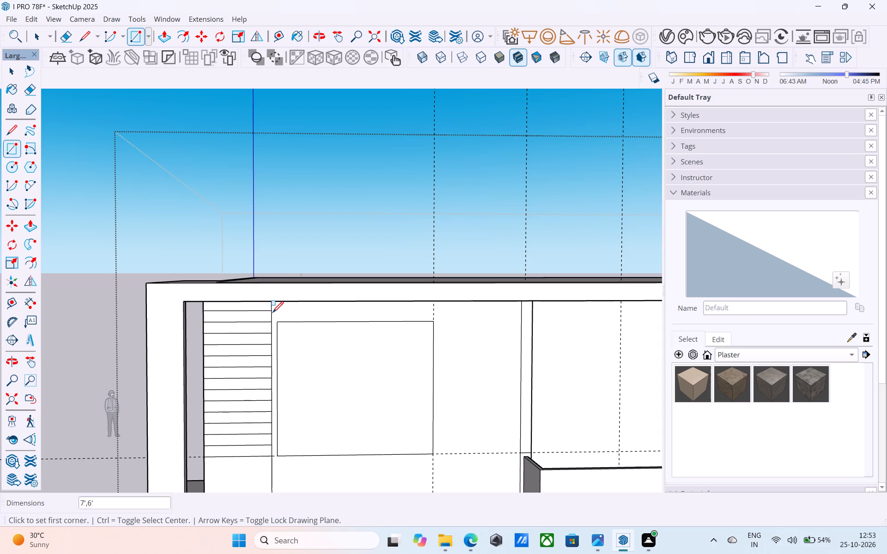
Extend the rectangle's top and bottom edges to the grooved strip's edge and erase its short-of-strip vertical side.
scroll(271, 313, up, 4)
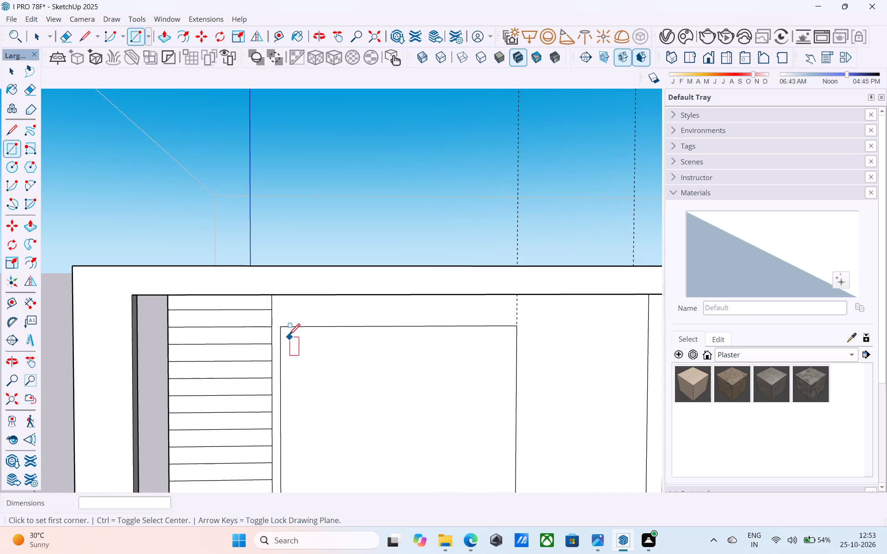
key(space)
key(l)
scroll(278, 322, up, 3)
click(284, 334)
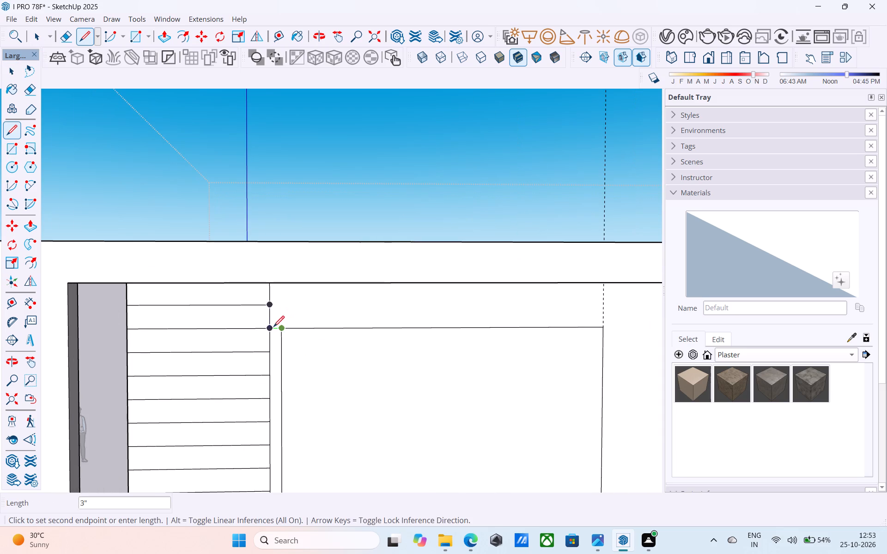
click(271, 327)
scroll(293, 267, down, 9)
scroll(301, 397, up, 10)
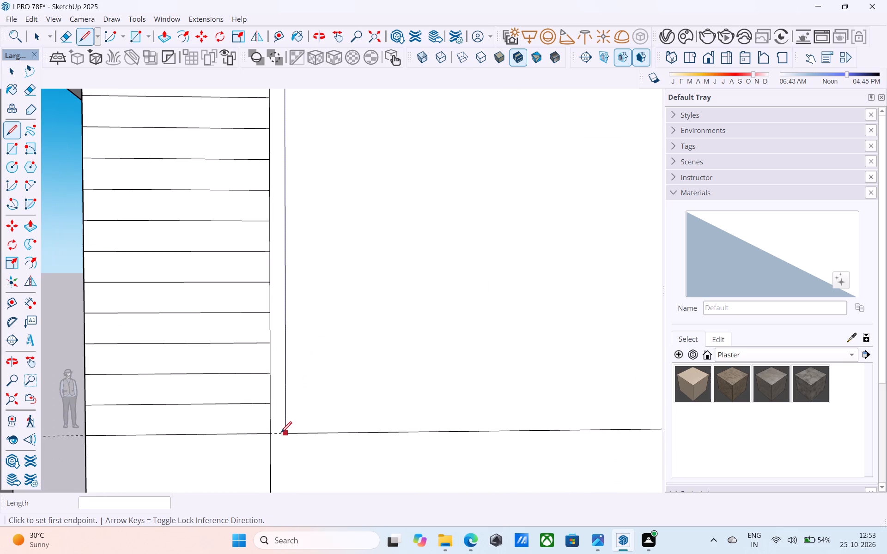
click(281, 434)
click(275, 434)
key(e)
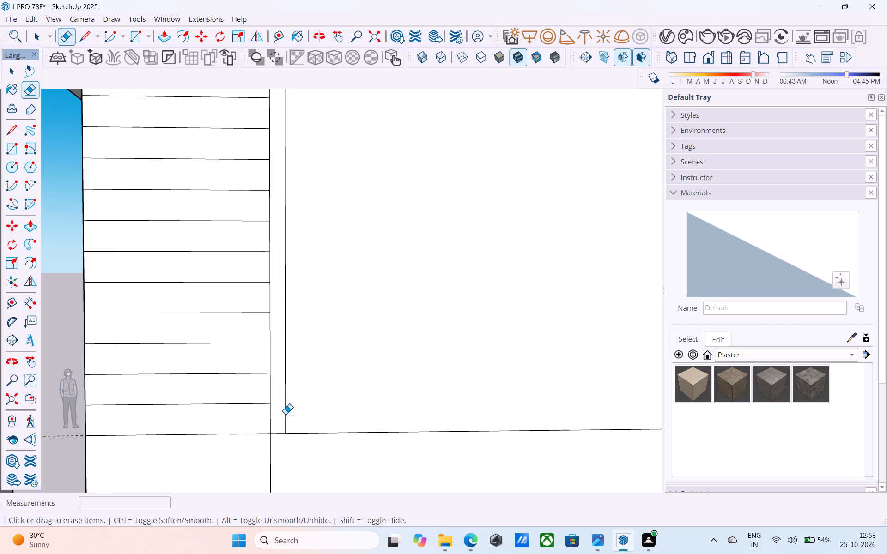
click(286, 414)
Offset the widened window face 3" inward to form its frame outline.
scroll(259, 435, down, 10)
key(space)
click(285, 420)
scroll(286, 417, up, 4)
key(f)
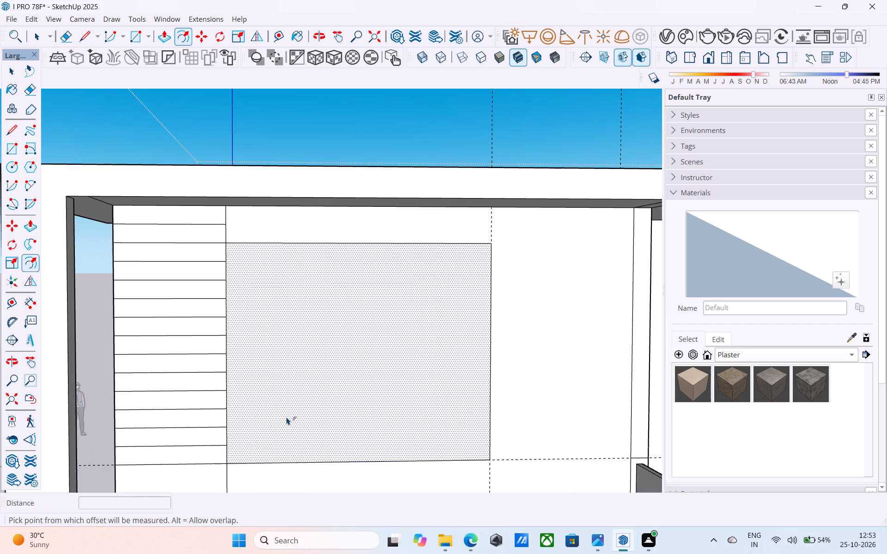
click(286, 417)
key(3)
key(shift+quotedbl)
key(Return)
key(space)
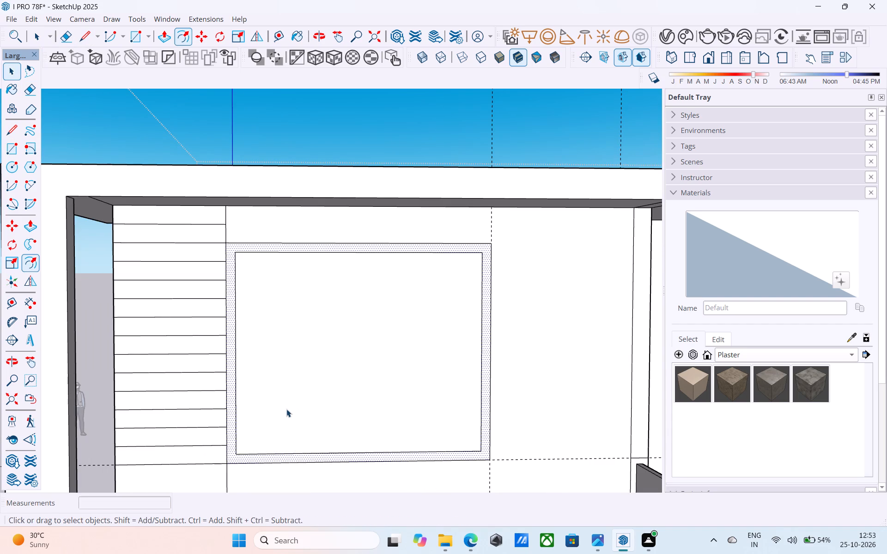
Push the inner window face back into the upper-floor wall to cut the opening inside the frame.
scroll(285, 410, down, 6)
middle_drag(285, 410, 324, 445)
scroll(366, 434, up, 3)
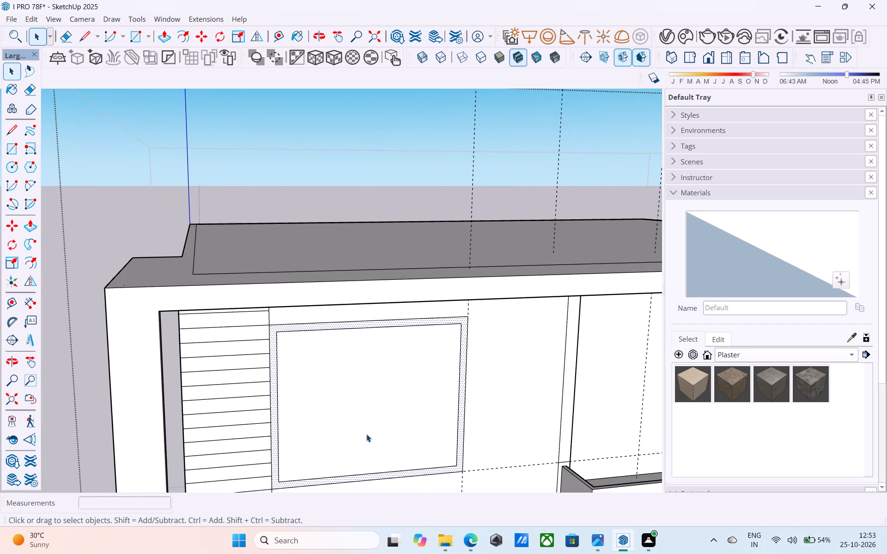
click(367, 434)
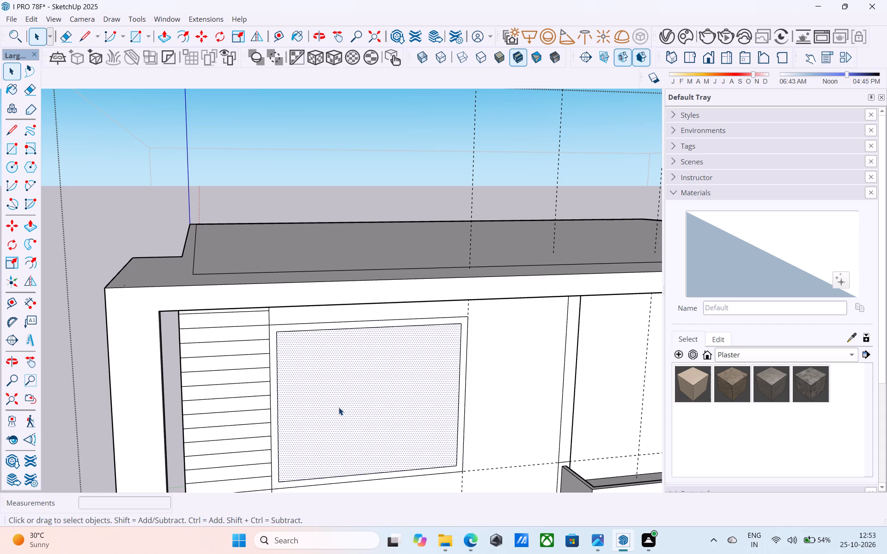
click(350, 415)
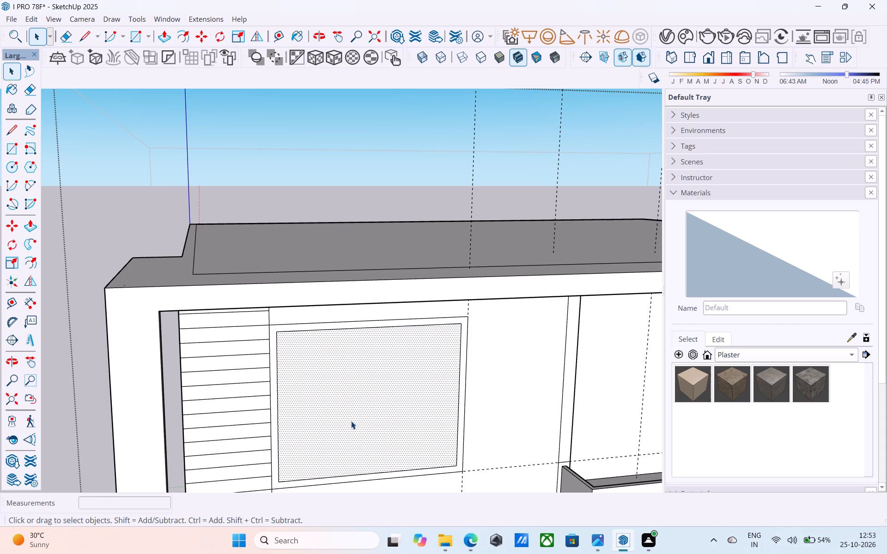
key(p)
click(351, 421)
click(349, 401)
key(space)
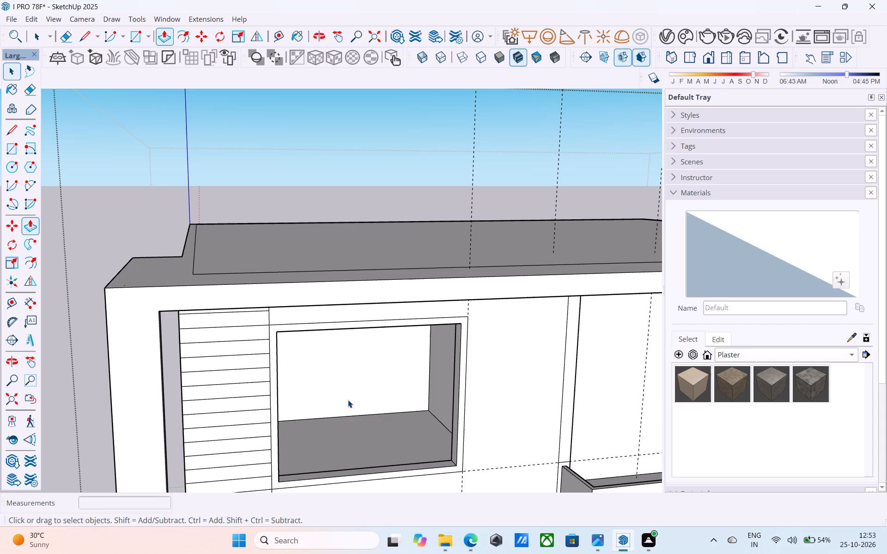
Save the model.
scroll(348, 400, down, 6)
middle_drag(345, 403, 369, 416)
key(ctrl+s)
Examine the front elevation, including the new upper-floor window opening and the grooved corner strip.
middle_drag(361, 412, 352, 407)
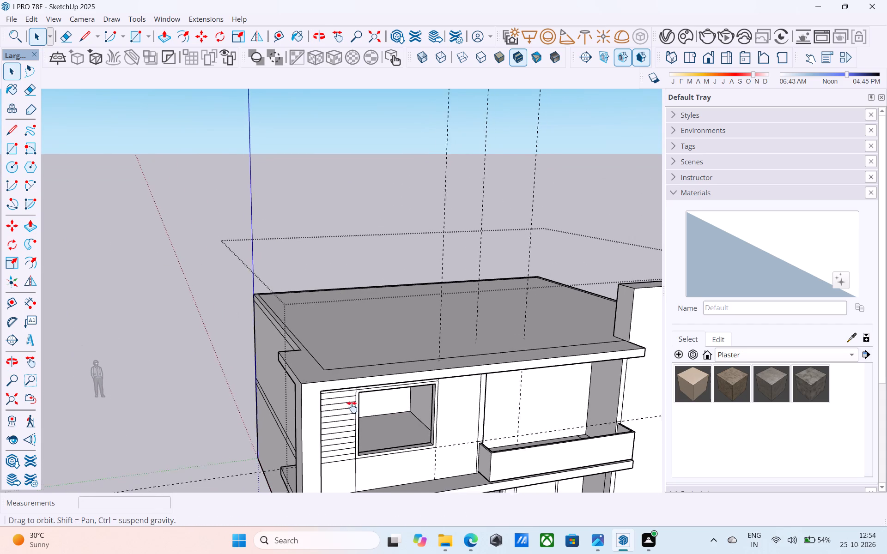
middle_drag(352, 407, 151, 416)
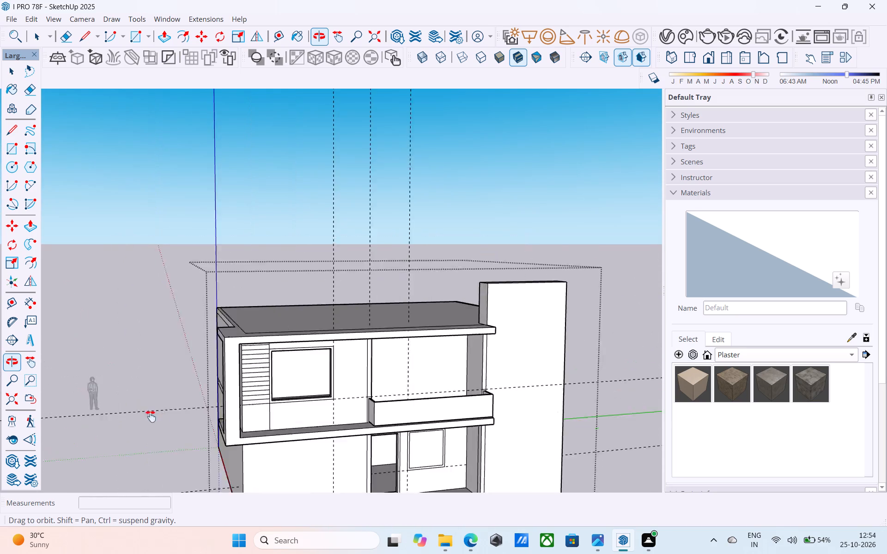
middle_drag(151, 416, 203, 428)
scroll(226, 415, down, 3)
middle_drag(225, 414, 157, 366)
scroll(181, 375, up, 5)
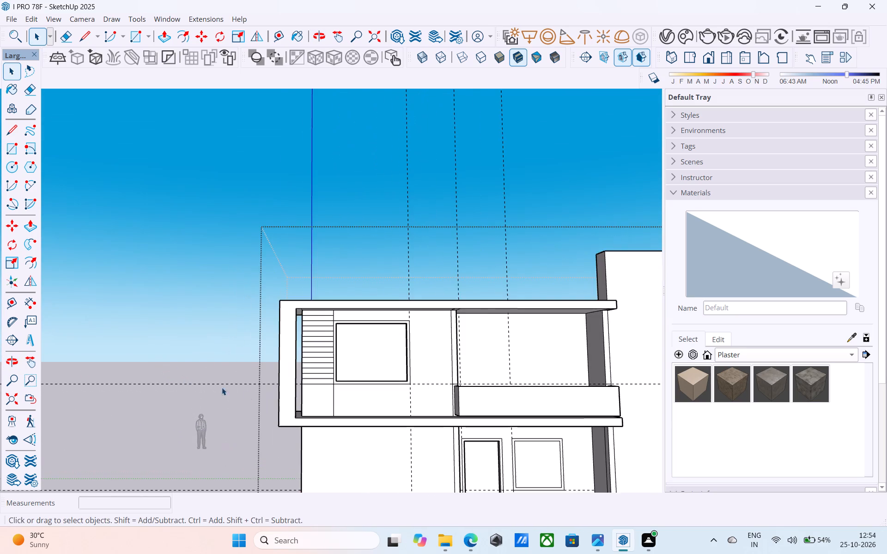
shift+middle_drag(261, 395, 219, 423)
scroll(250, 415, up, 9)
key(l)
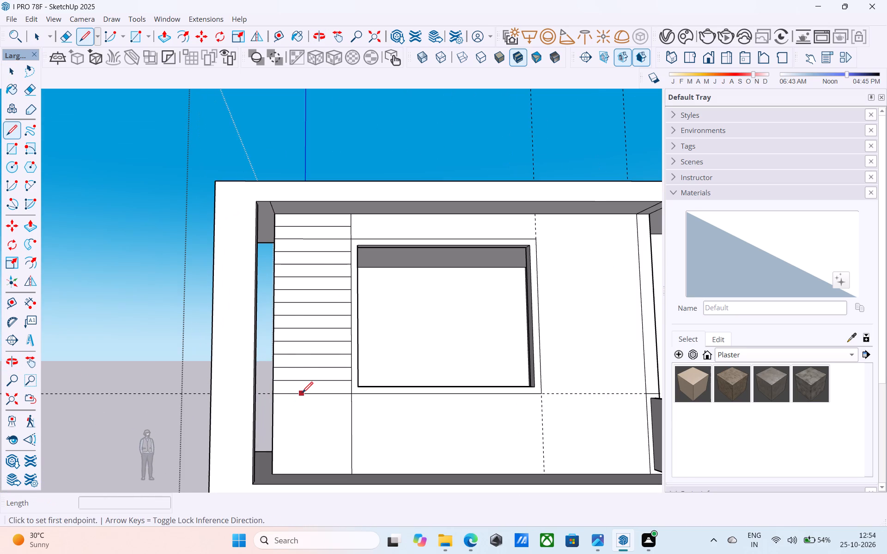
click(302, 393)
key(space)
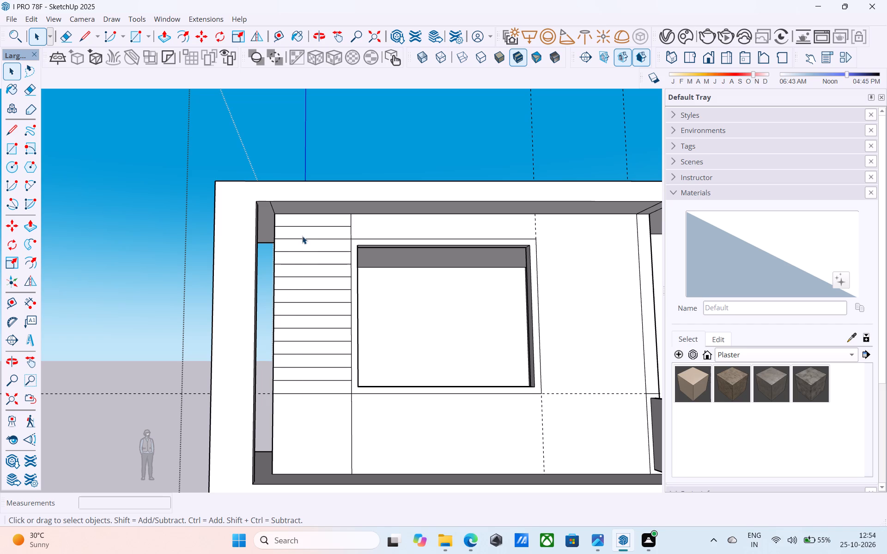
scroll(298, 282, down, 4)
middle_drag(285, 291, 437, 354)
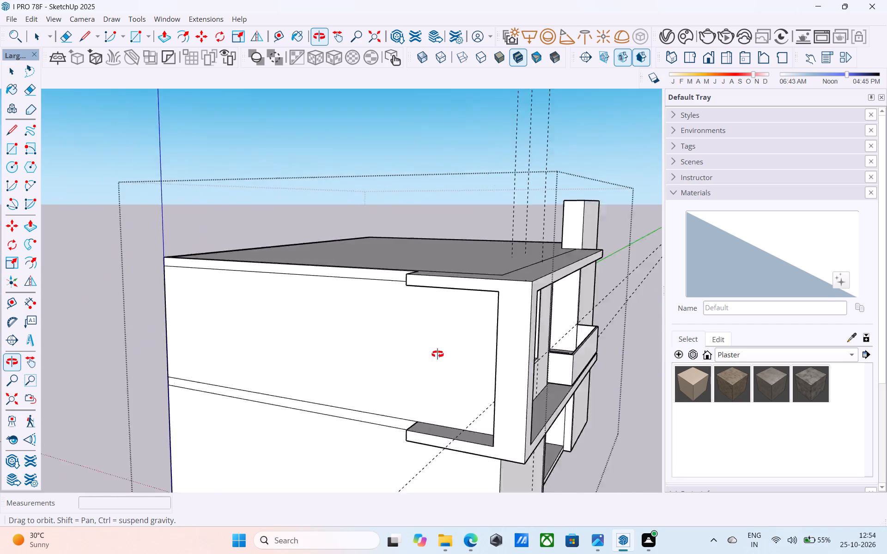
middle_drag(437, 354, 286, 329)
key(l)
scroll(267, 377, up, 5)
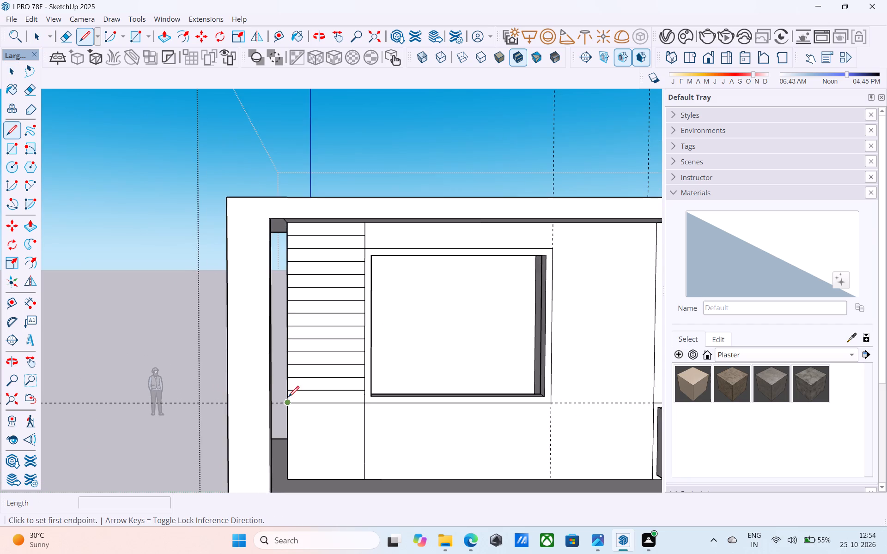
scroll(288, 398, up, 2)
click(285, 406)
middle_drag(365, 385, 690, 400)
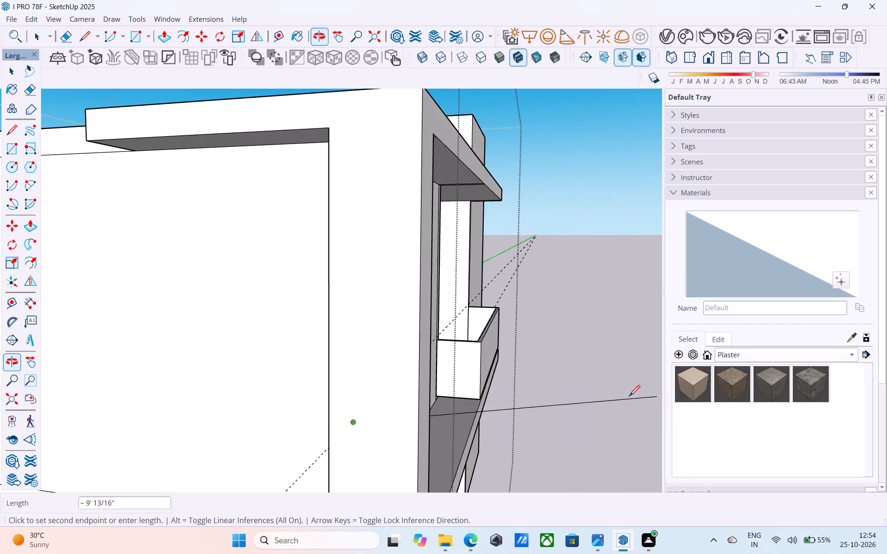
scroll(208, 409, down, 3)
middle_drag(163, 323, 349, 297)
Draw a 10' vertical line down the upper-floor side wall, between the rear ends of the projecting top and bottom slabs.
key(l)
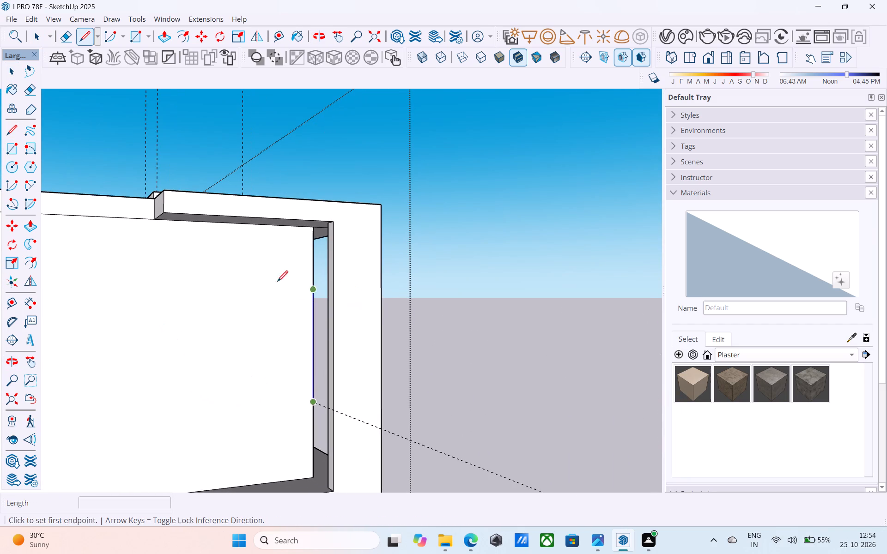
click(151, 220)
scroll(154, 377, down, 2)
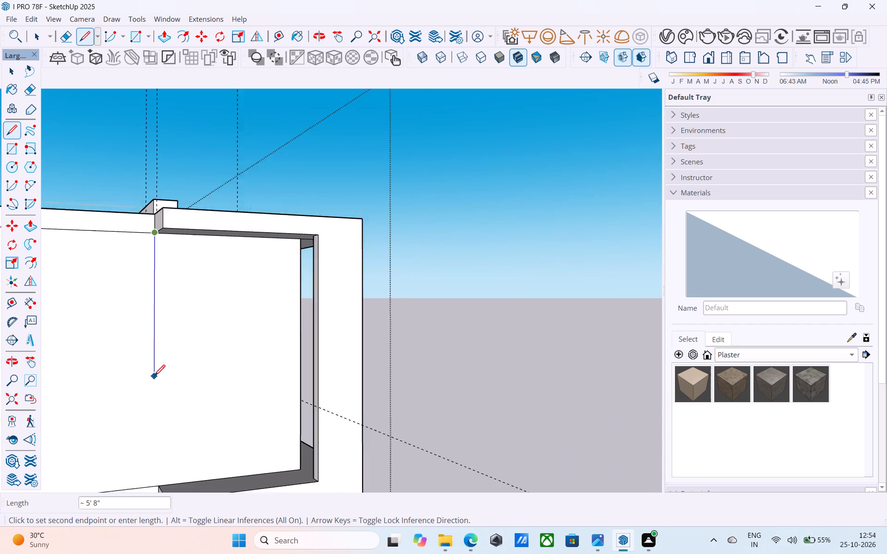
shift+middle_drag(154, 376, 173, 307)
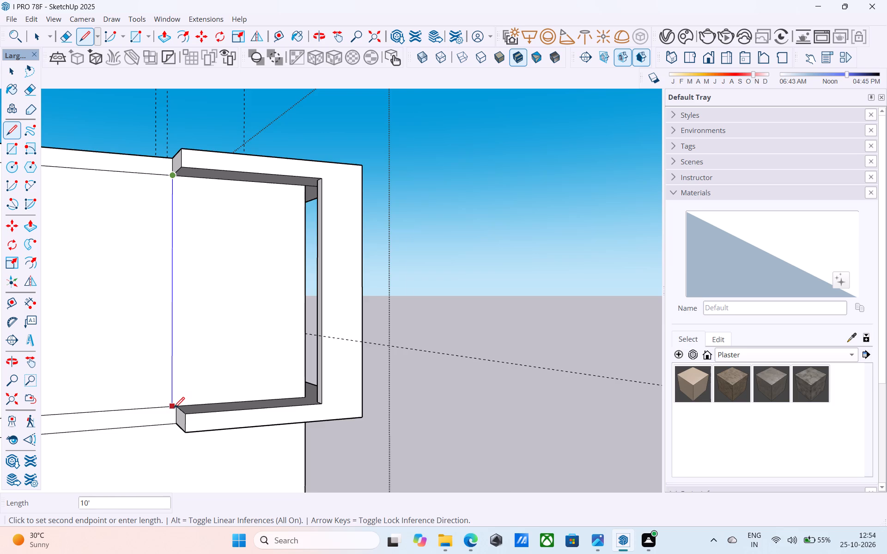
scroll(173, 409, up, 6)
click(172, 408)
scroll(170, 388, down, 3)
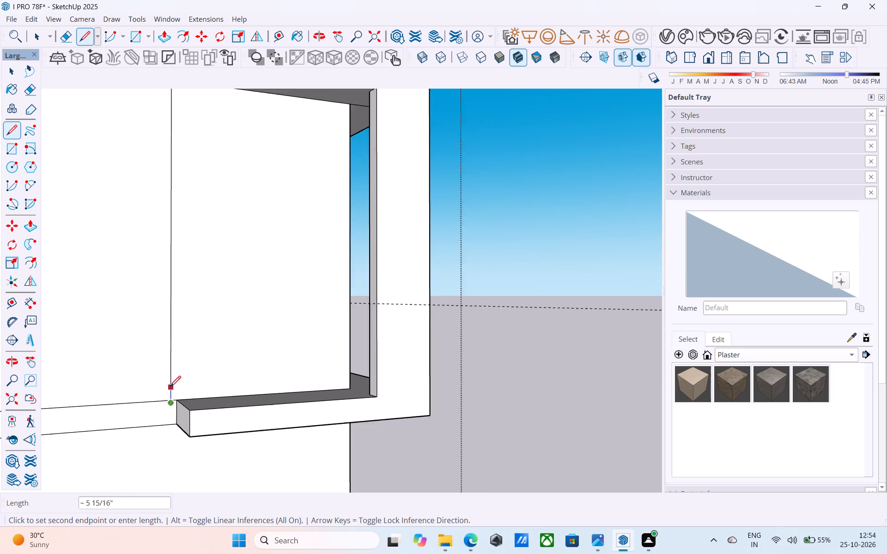
scroll(170, 388, down, 2)
shift+middle_drag(170, 390, 175, 410)
key(l)
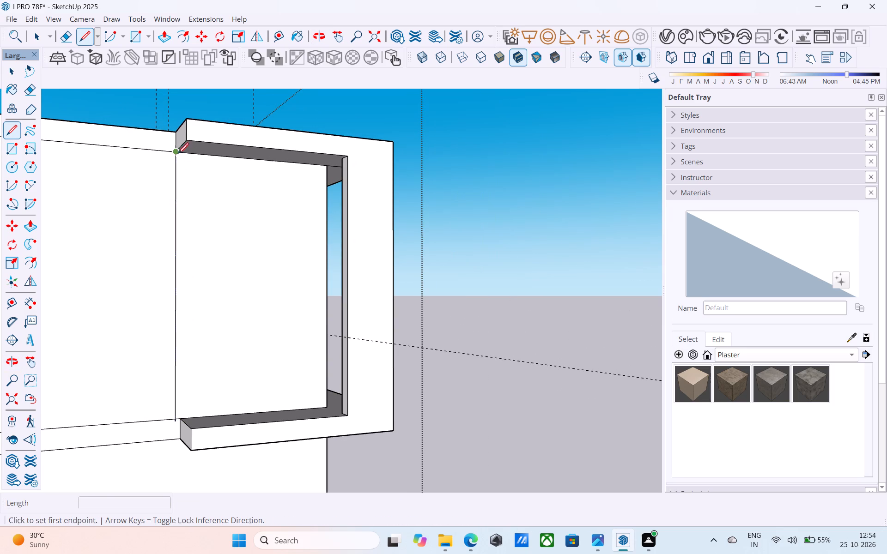
click(177, 154)
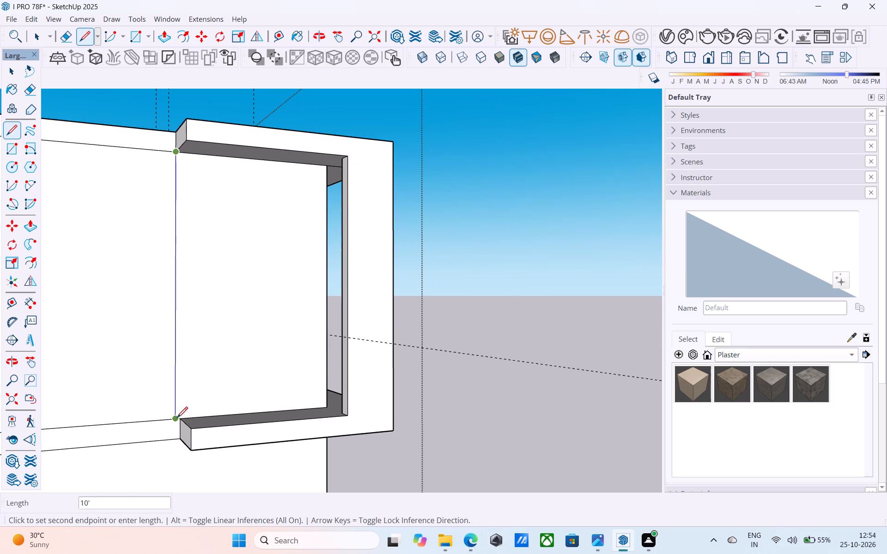
key(space)
Push/Pull the end face of the lower projecting slab about 2 1/2" to align with the vertical line on the side wall.
click(182, 425)
scroll(182, 426, up, 3)
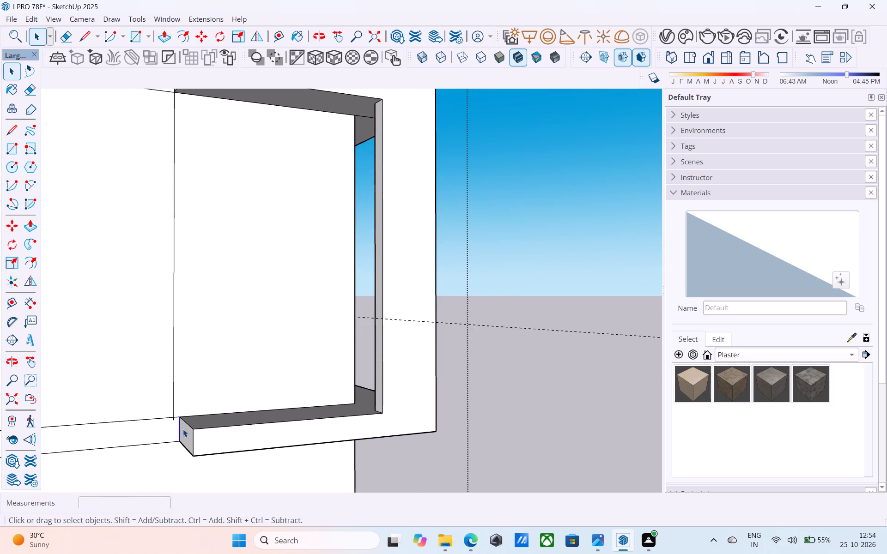
click(185, 433)
key(p)
click(185, 433)
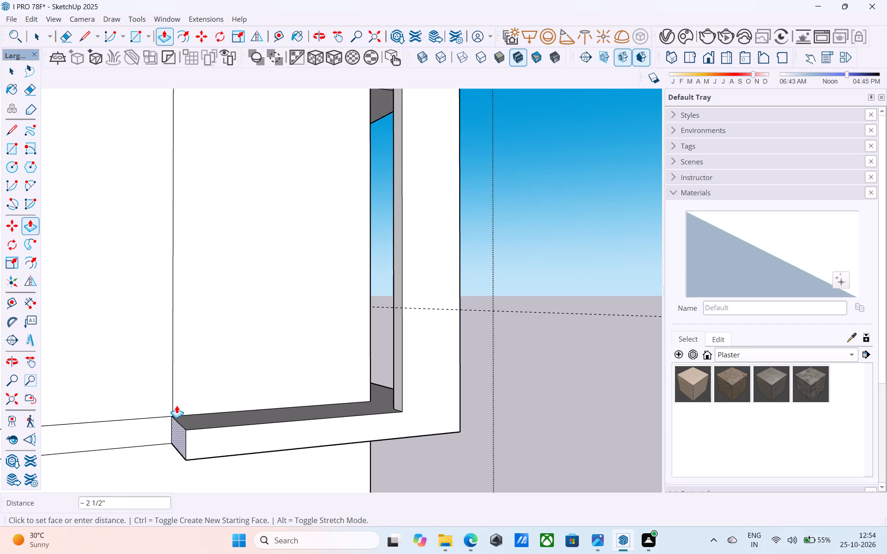
click(173, 385)
key(space)
Copy the side wall panel's top edge 10' down to its bottom edge and divide the distance into 22 equal spaces.
scroll(179, 381, down, 7)
middle_drag(177, 380, 148, 367)
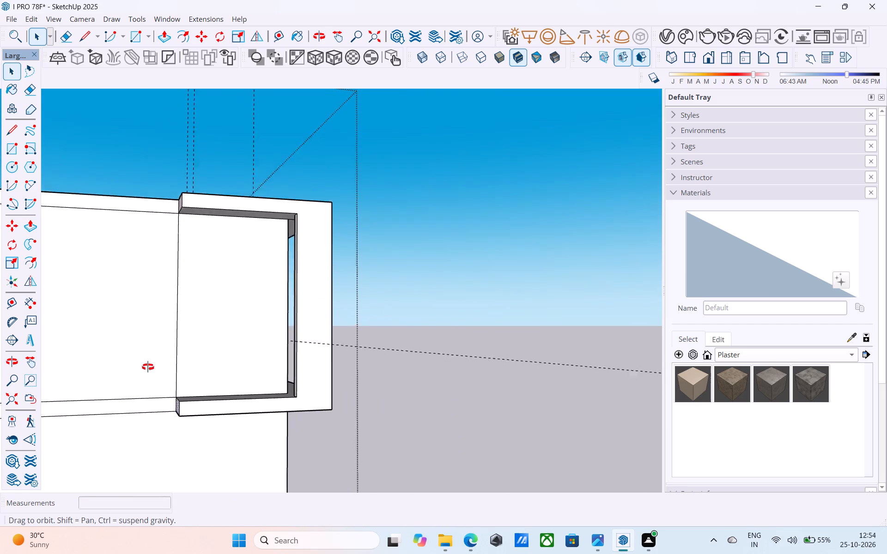
middle_drag(148, 367, 211, 347)
scroll(164, 200, up, 7)
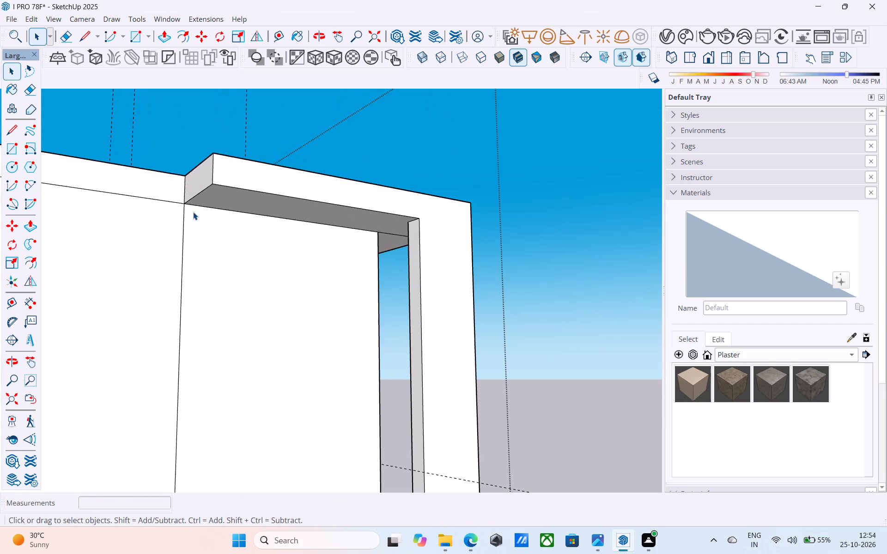
click(191, 206)
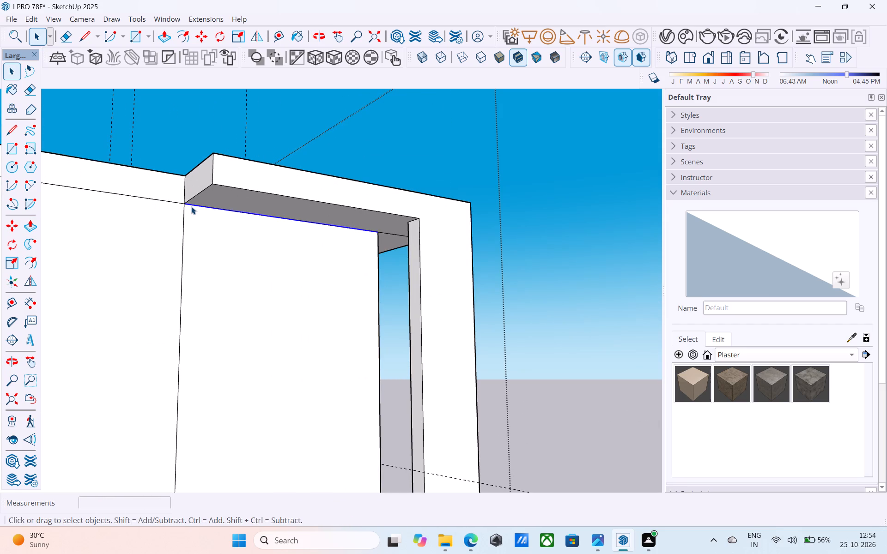
key(m)
click(186, 204)
scroll(186, 162, down, 6)
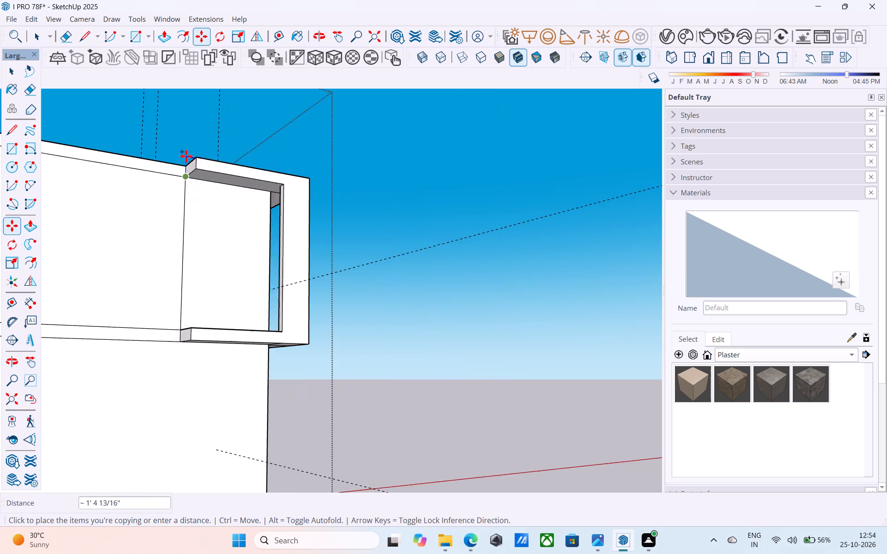
scroll(186, 156, down, 5)
middle_drag(205, 234, 195, 369)
scroll(174, 398, up, 9)
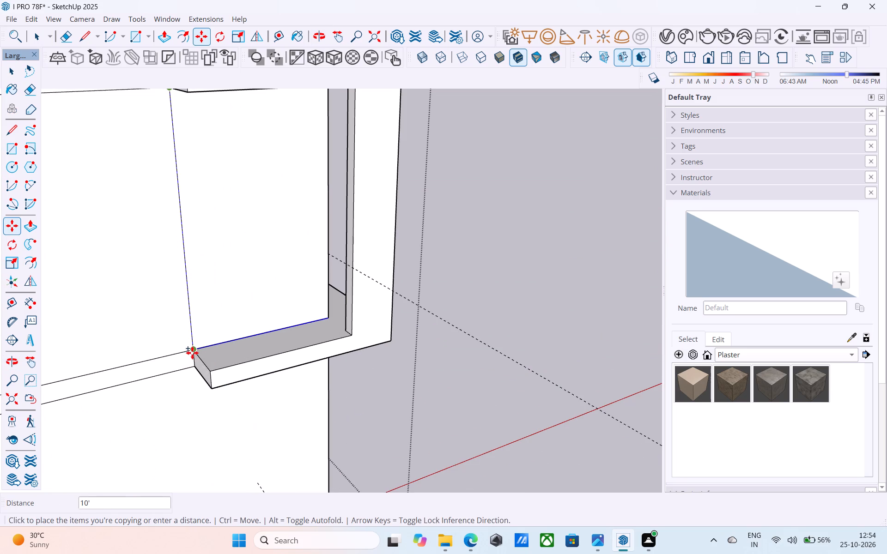
click(192, 353)
text(/22)
key(Return)
Examine the grooved side panel together with the front elevation from several angles.
scroll(207, 354, down, 4)
middle_drag(223, 377, 122, 352)
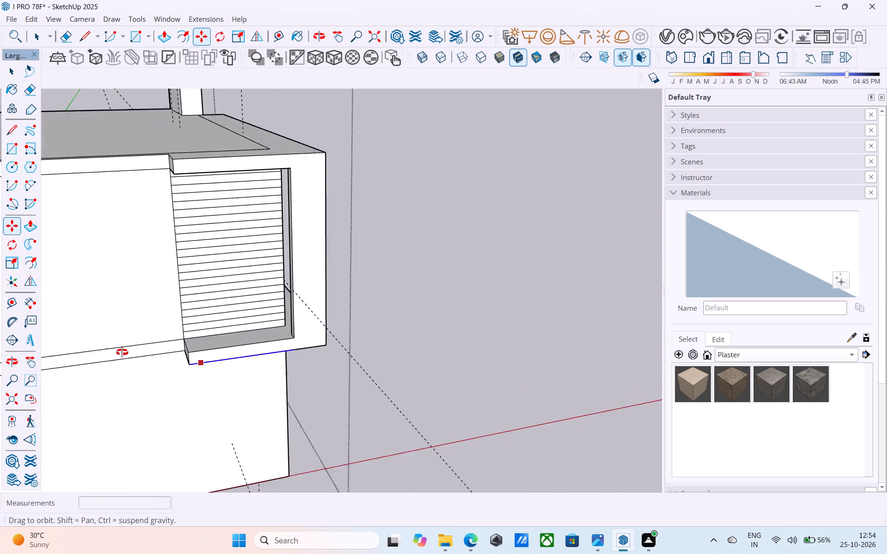
middle_drag(122, 352, 0, 341)
middle_drag(301, 312, 349, 425)
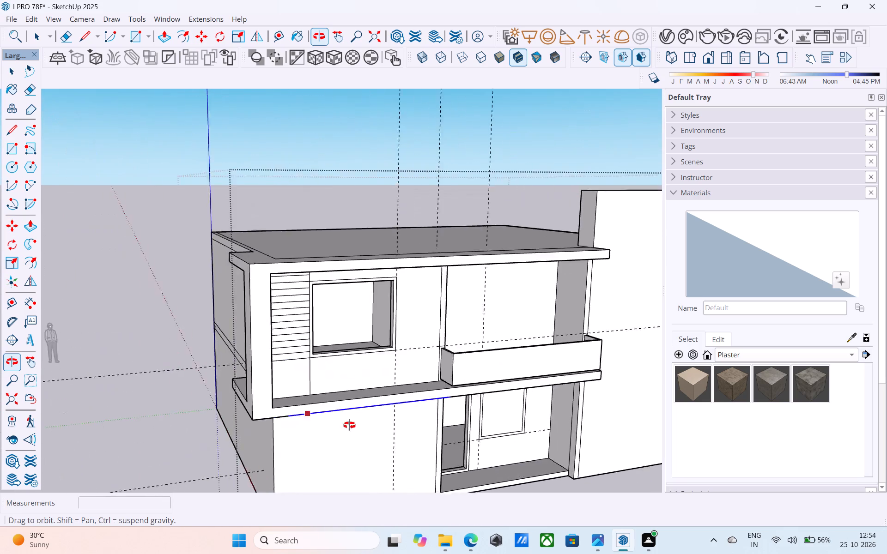
middle_drag(349, 425, 347, 415)
scroll(309, 372, up, 7)
shift+middle_drag(274, 373, 485, 398)
scroll(489, 381, down, 4)
shift+middle_drag(489, 405, 514, 440)
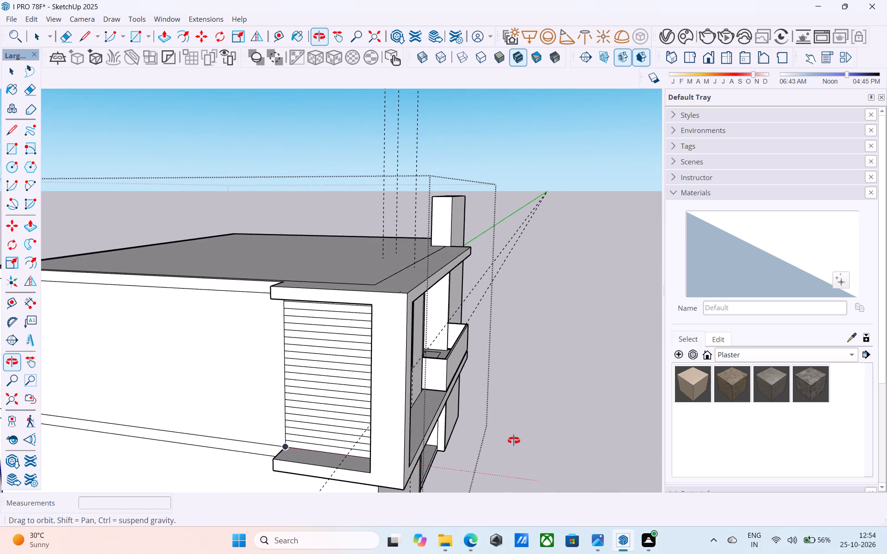
shift+middle_drag(514, 440, 498, 422)
scroll(464, 416, down, 2)
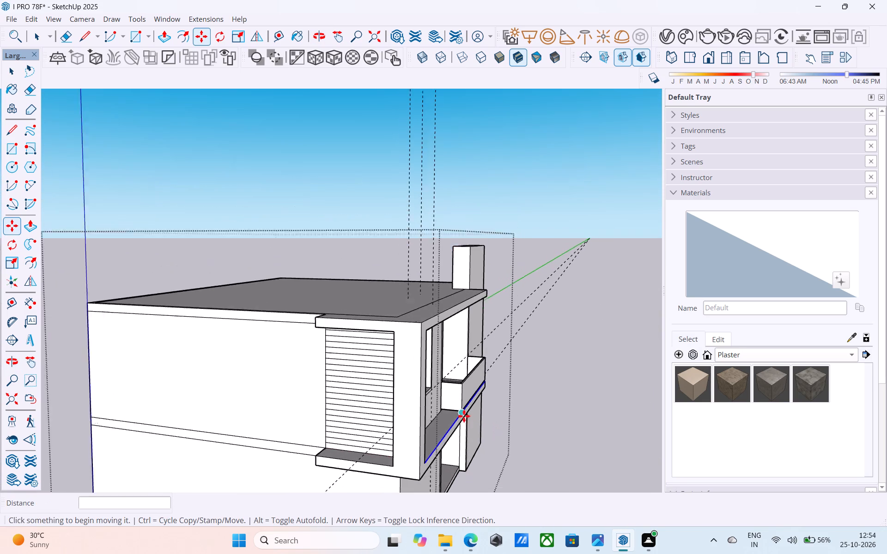
scroll(464, 416, down, 2)
shift+middle_drag(464, 416, 491, 407)
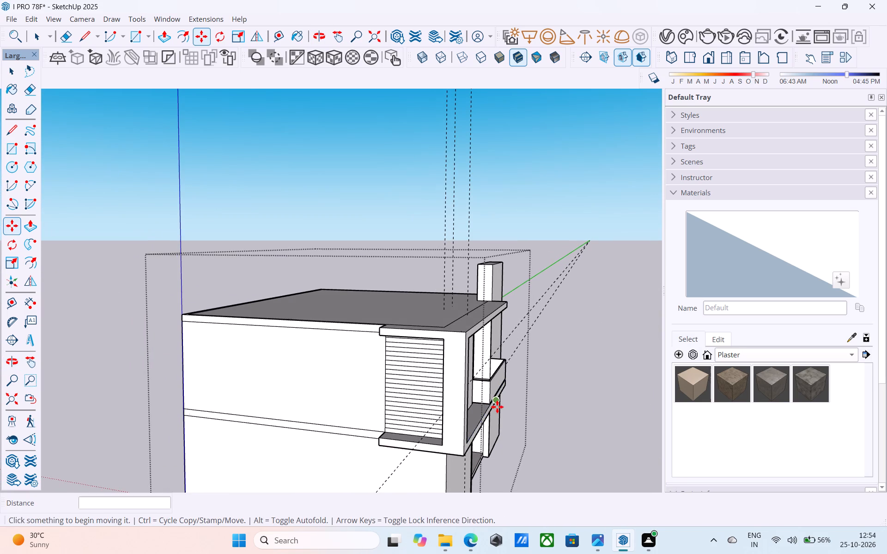
scroll(497, 407, down, 3)
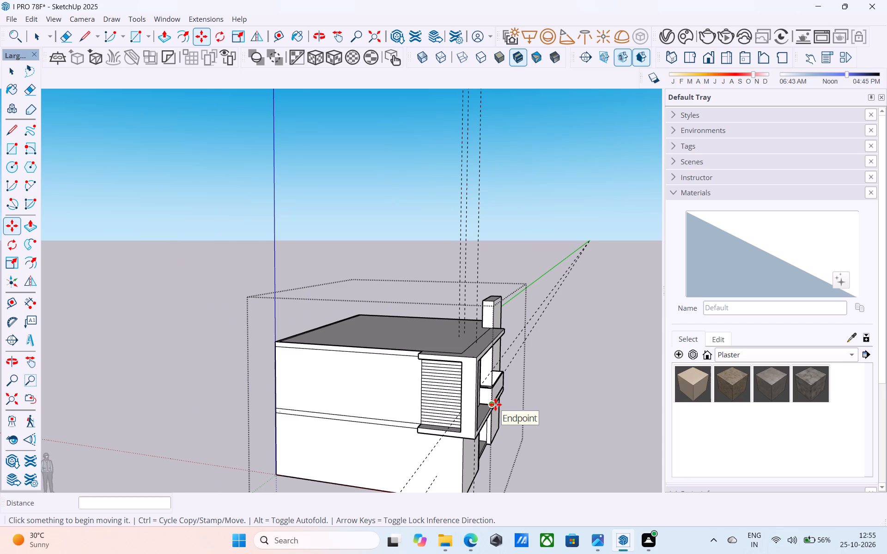
scroll(494, 404, up, 1)
scroll(494, 403, down, 5)
middle_drag(493, 403, 356, 386)
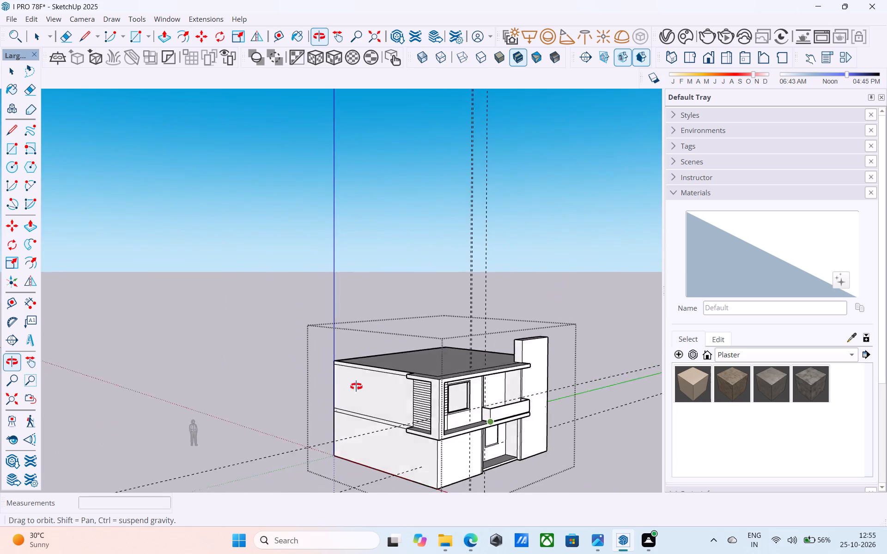
middle_drag(356, 386, 328, 376)
middle_drag(422, 410, 383, 390)
Paint the top four grooved strips beside the upper front window with Wood_Veneer_15_1K from the Wood materials.
click(746, 361)
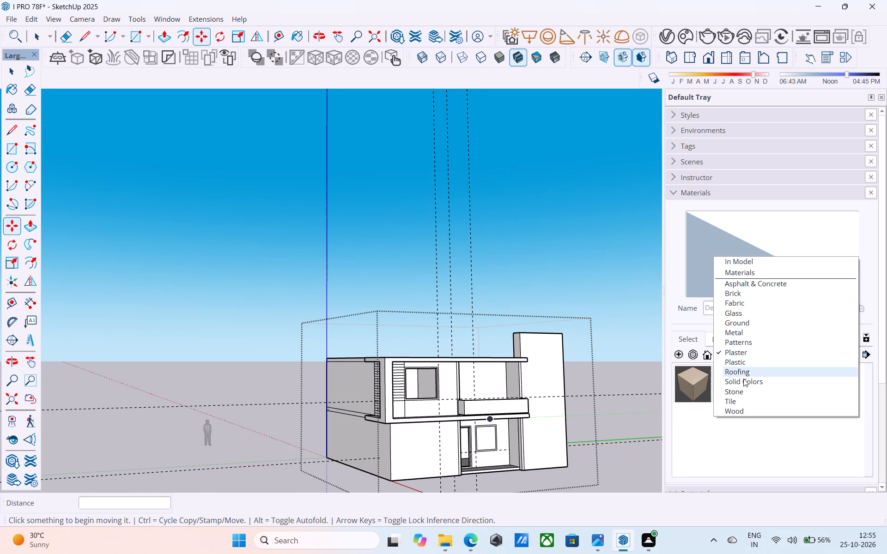
drag(745, 404, 747, 411)
click(736, 414)
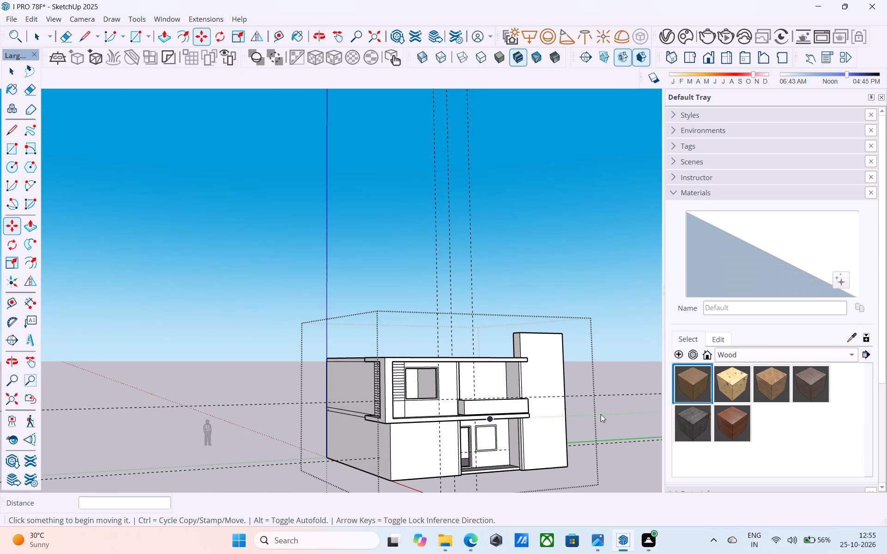
scroll(422, 382, up, 8)
scroll(361, 373, up, 8)
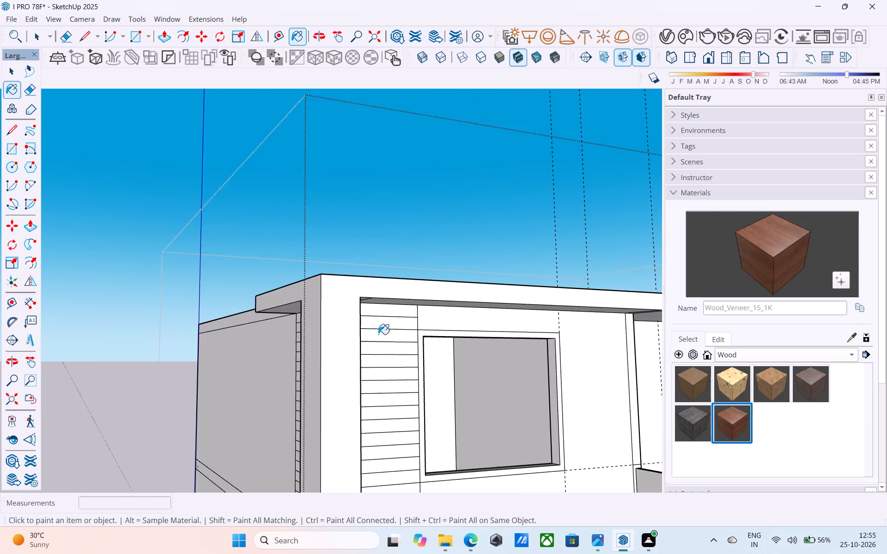
scroll(378, 334, up, 2)
click(367, 301)
click(366, 319)
scroll(368, 320, down, 4)
middle_drag(364, 349, 214, 325)
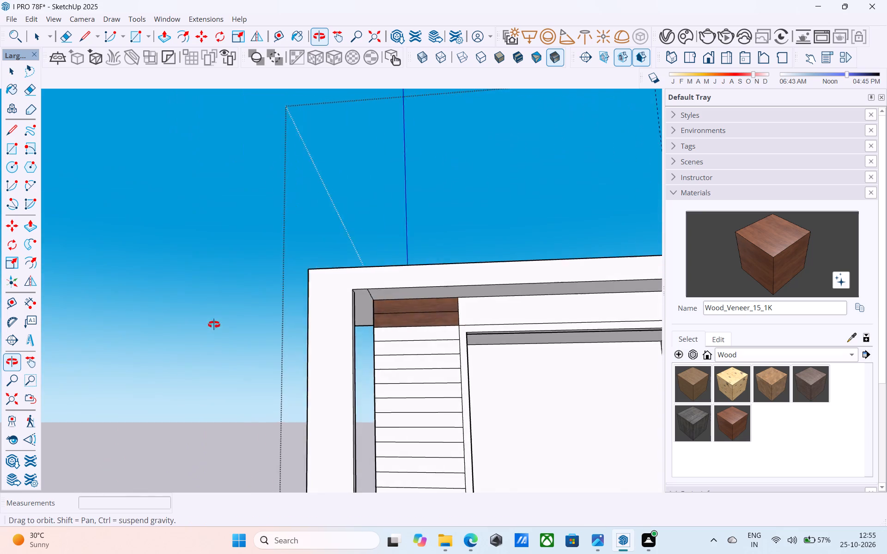
middle_drag(214, 325, 213, 325)
scroll(202, 323, down, 5)
scroll(337, 362, up, 6)
click(342, 310)
click(341, 327)
Paint the remaining narrow strips beside the upper front window with Wood_Veneer_15_1K.
scroll(314, 294, down, 5)
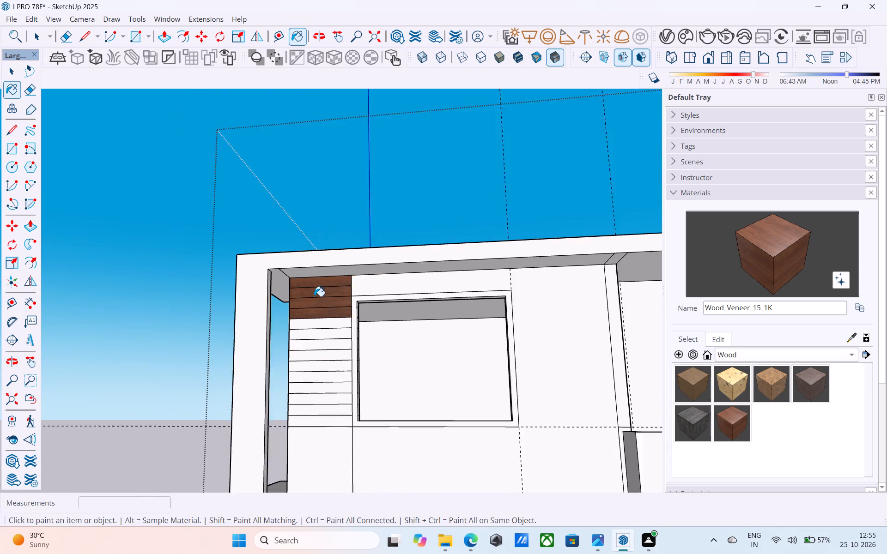
click(324, 405)
click(324, 401)
click(322, 390)
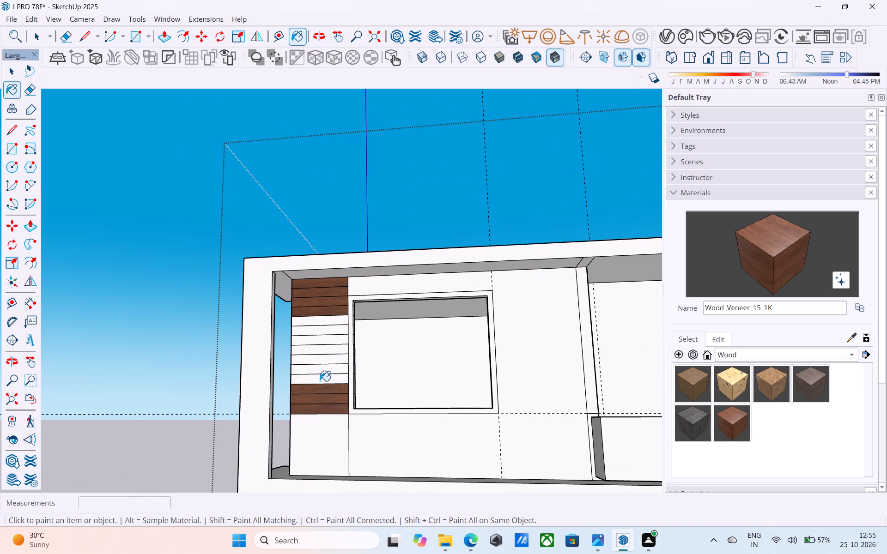
click(320, 381)
click(316, 372)
click(314, 361)
click(312, 351)
click(311, 340)
click(313, 333)
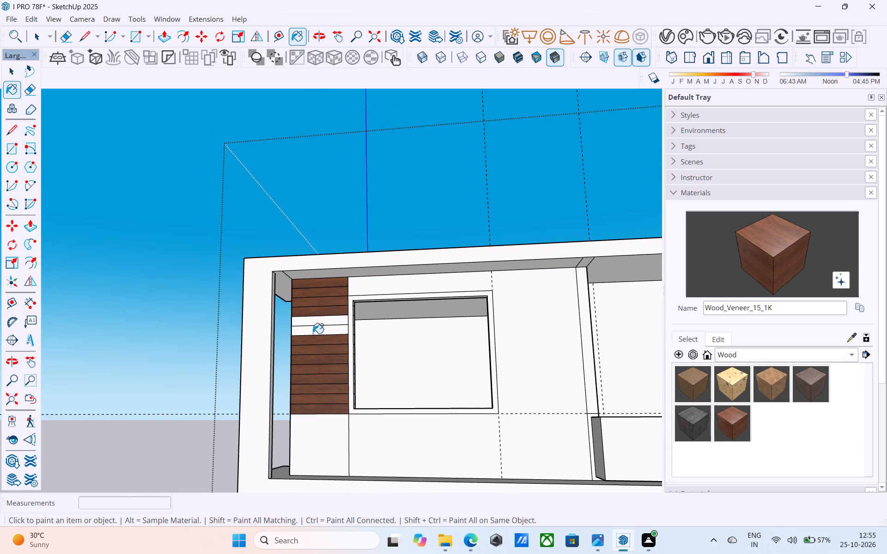
click(315, 325)
Paint the strips in the lower half of the grooved side wall panel with Wood_Veneer_15_1K.
middle_drag(308, 326, 490, 354)
scroll(309, 343, down, 5)
middle_drag(467, 397, 581, 414)
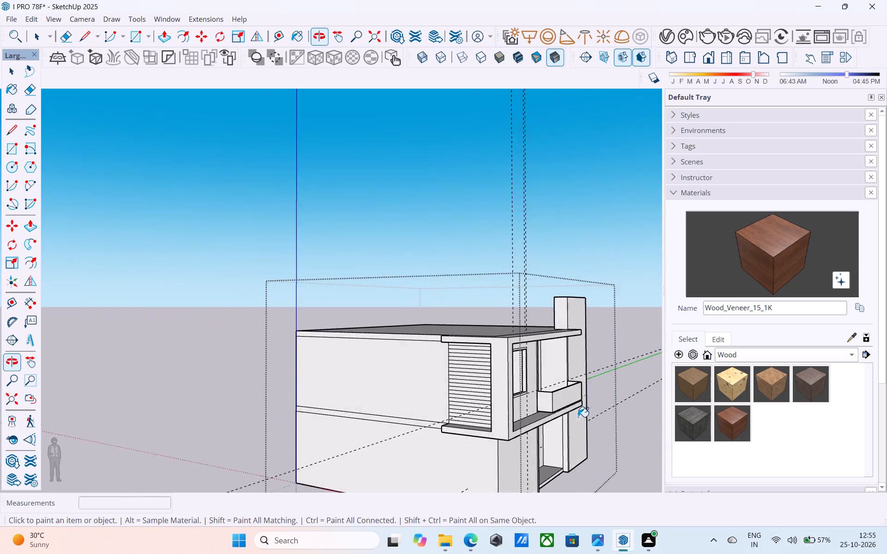
scroll(509, 439, up, 11)
click(425, 407)
click(423, 398)
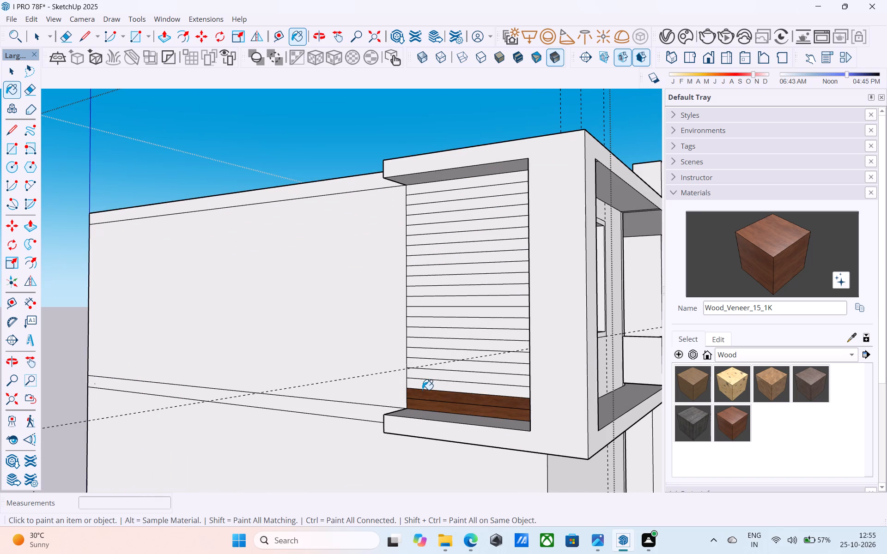
click(422, 390)
click(424, 379)
click(423, 370)
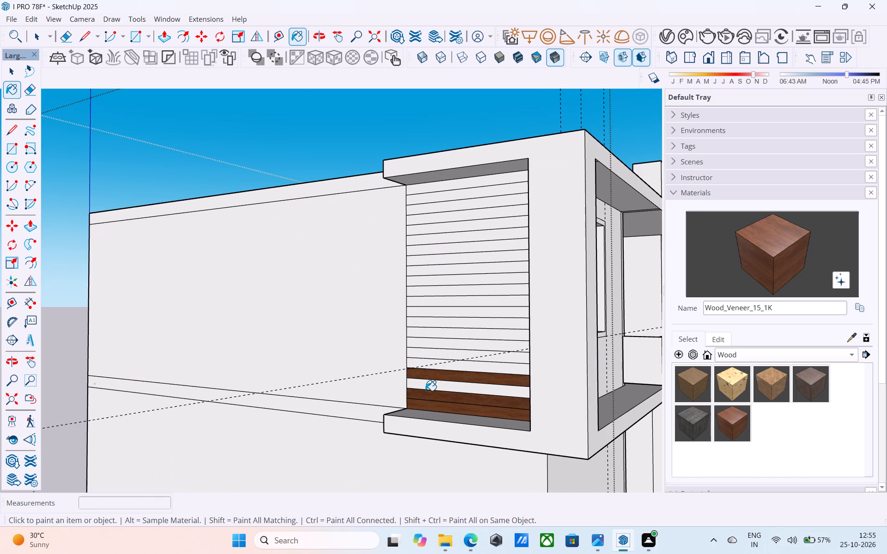
click(425, 391)
click(425, 385)
click(429, 368)
click(431, 356)
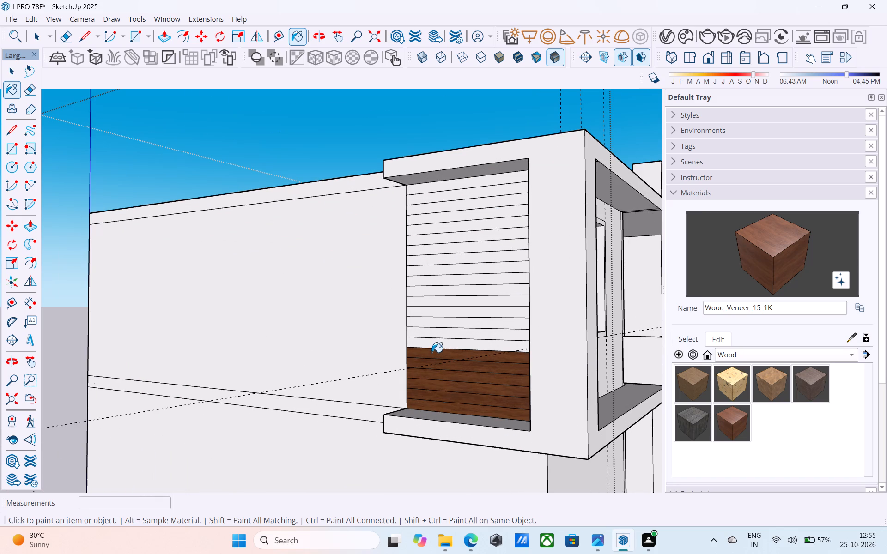
click(433, 347)
click(435, 337)
click(438, 325)
click(443, 312)
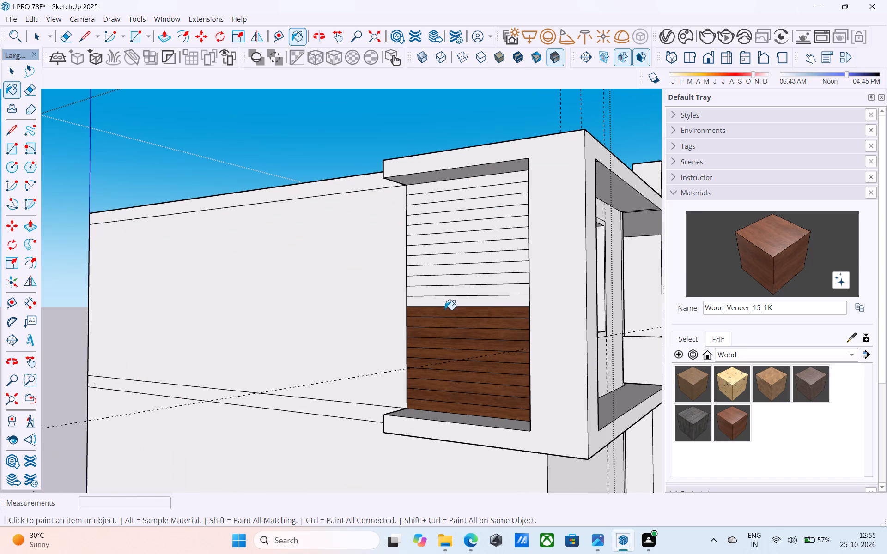
Paint the remaining upper strips of the grooved side wall panel with Wood_Veneer_15_1K, up to its top edge.
double_click(441, 297)
click(444, 288)
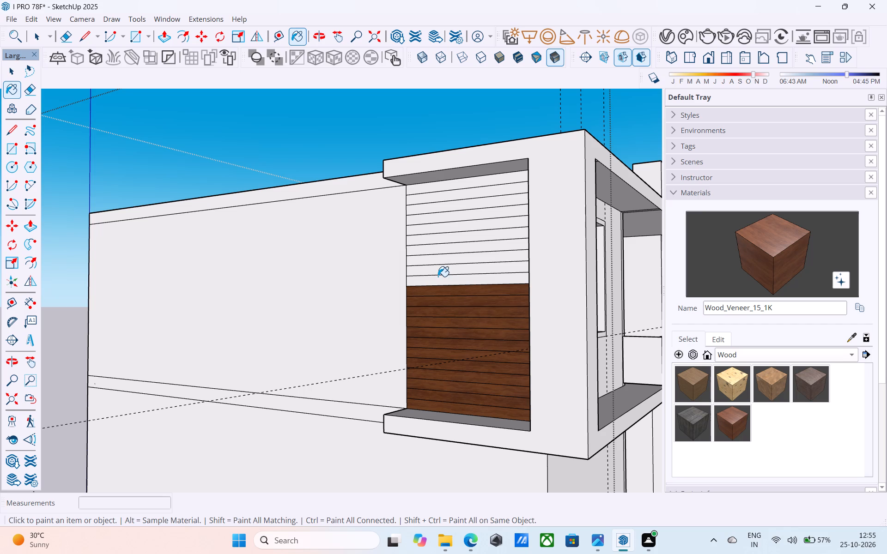
click(437, 279)
click(437, 265)
click(436, 258)
click(434, 272)
click(434, 249)
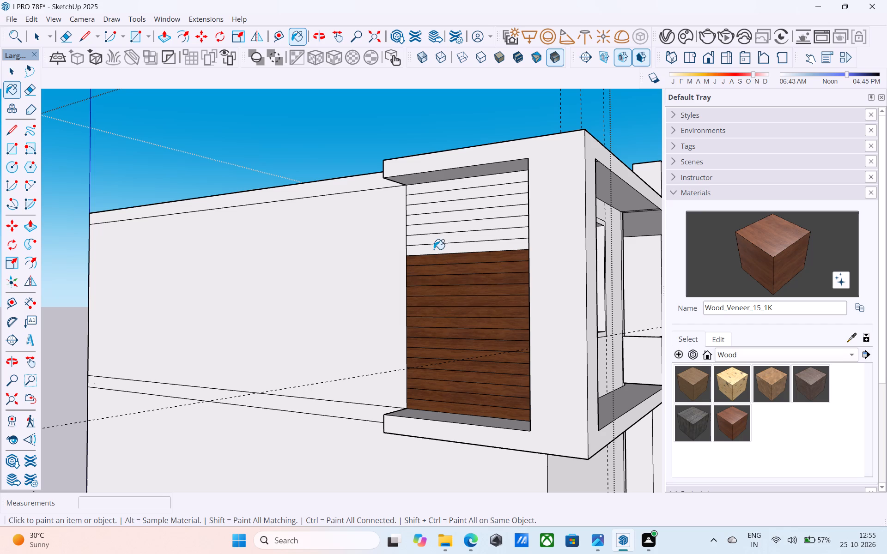
click(435, 238)
click(437, 229)
click(439, 217)
click(437, 207)
click(434, 197)
click(435, 186)
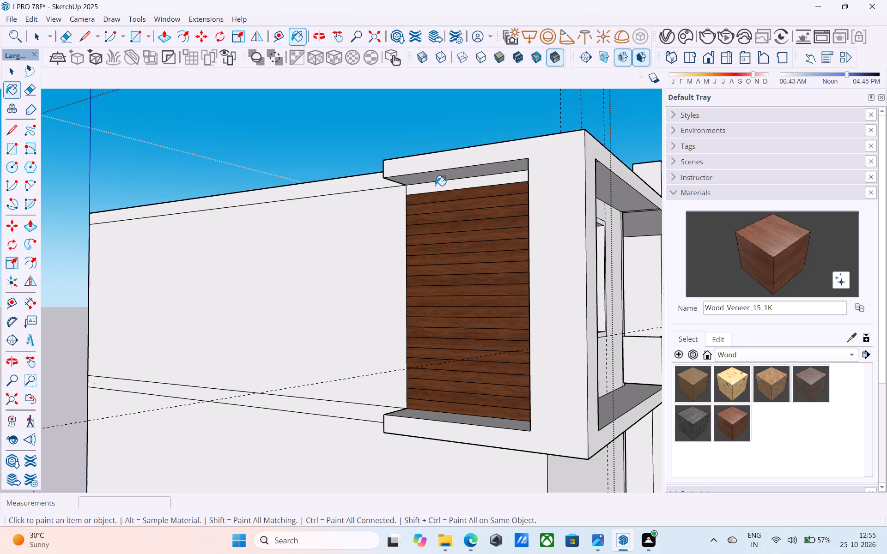
Paint the upper front wall around the framed window with Plaster_04_1K from the Plaster materials.
scroll(440, 242, down, 4)
middle_drag(433, 290, 251, 328)
scroll(255, 323, down, 4)
middle_drag(258, 335, 260, 321)
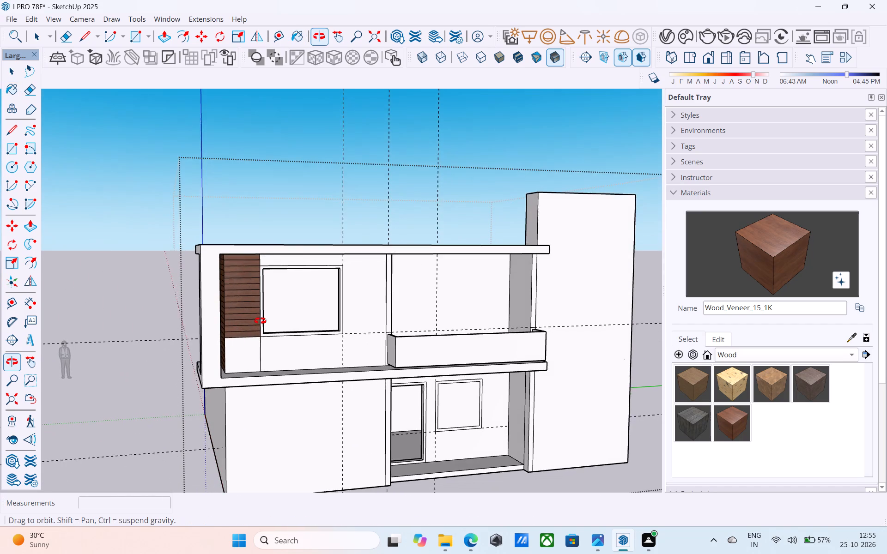
middle_drag(260, 321, 260, 327)
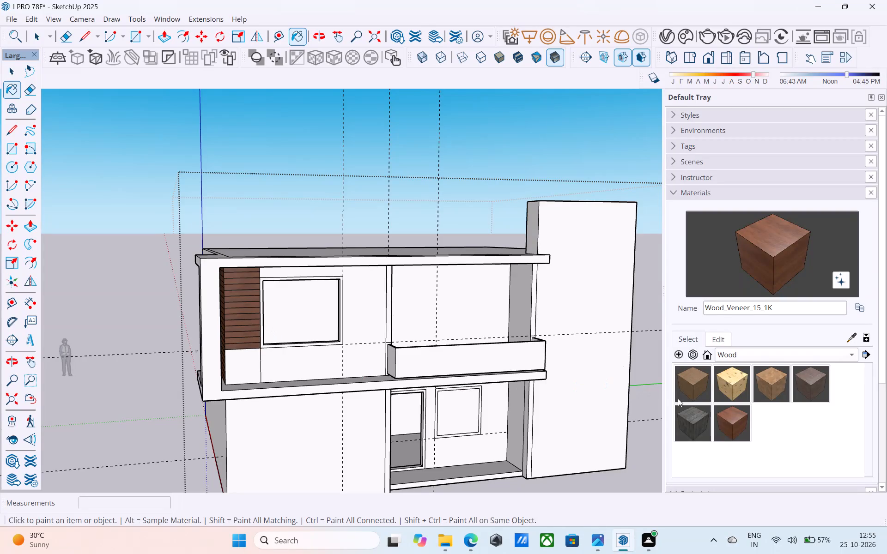
click(743, 358)
click(747, 323)
scroll(790, 383, down, 6)
middle_drag(790, 383, 790, 387)
scroll(790, 387, down, 20)
scroll(790, 387, down, 4)
scroll(785, 397, up, 3)
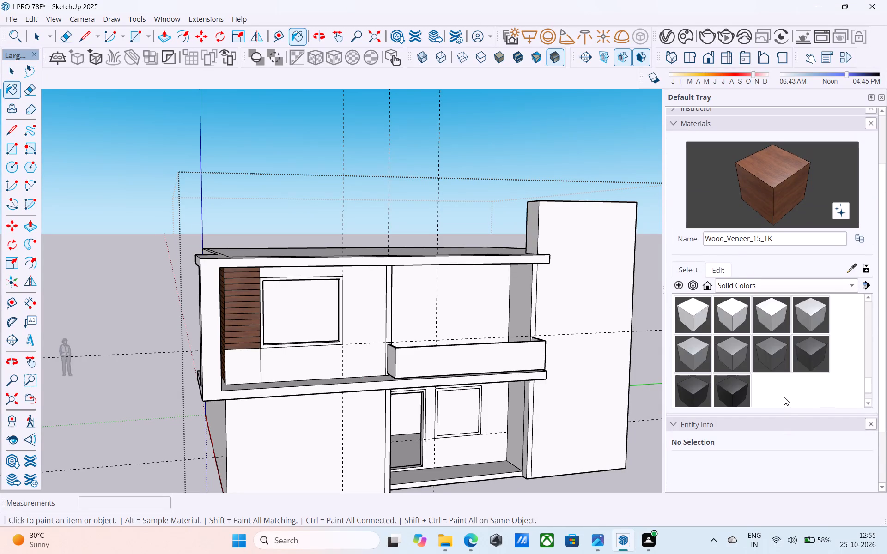
scroll(784, 397, up, 1)
scroll(784, 397, down, 1)
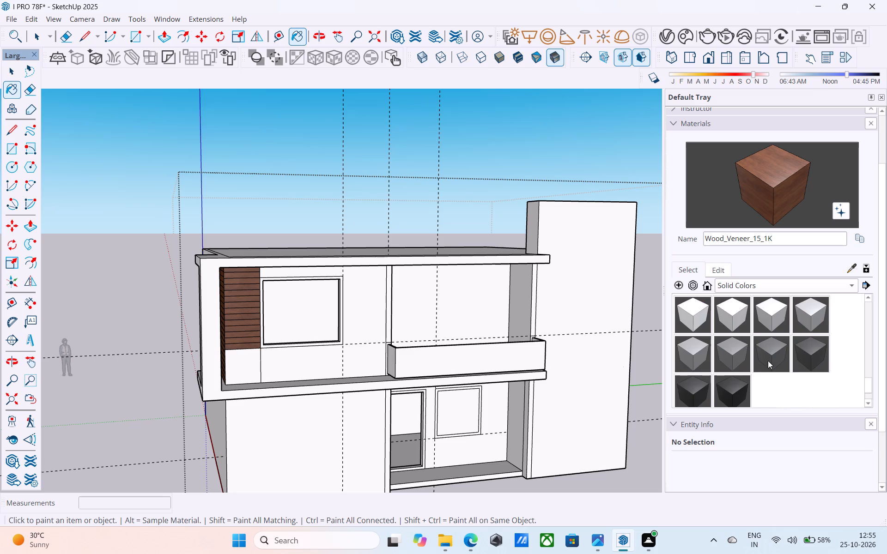
click(746, 283)
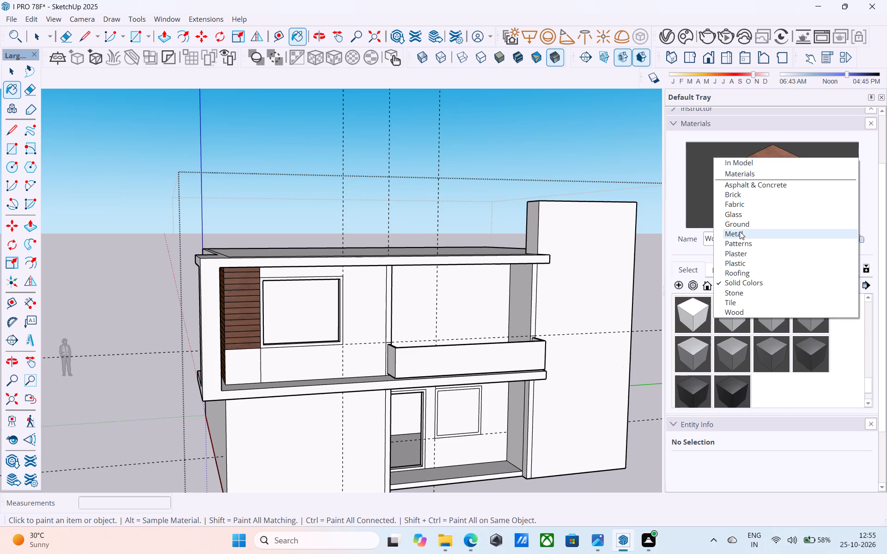
click(728, 208)
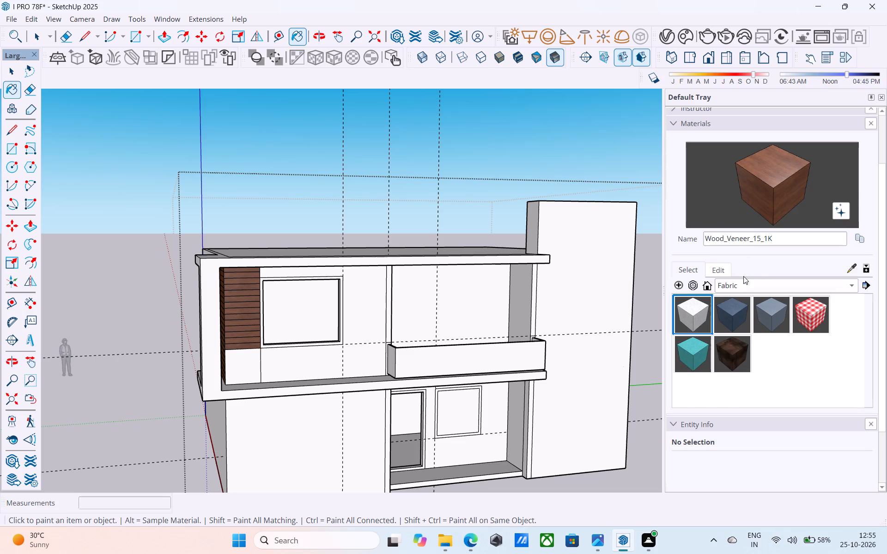
click(755, 289)
drag(755, 319, 756, 330)
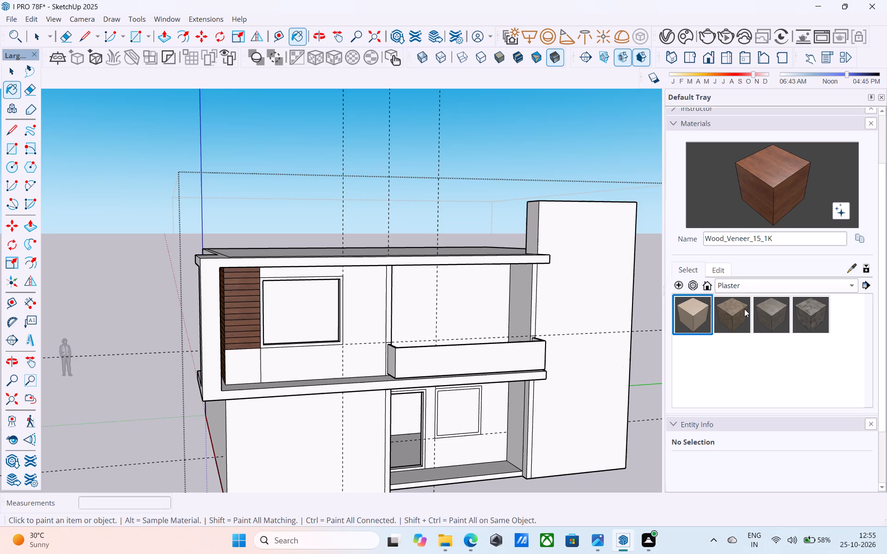
click(743, 310)
click(769, 309)
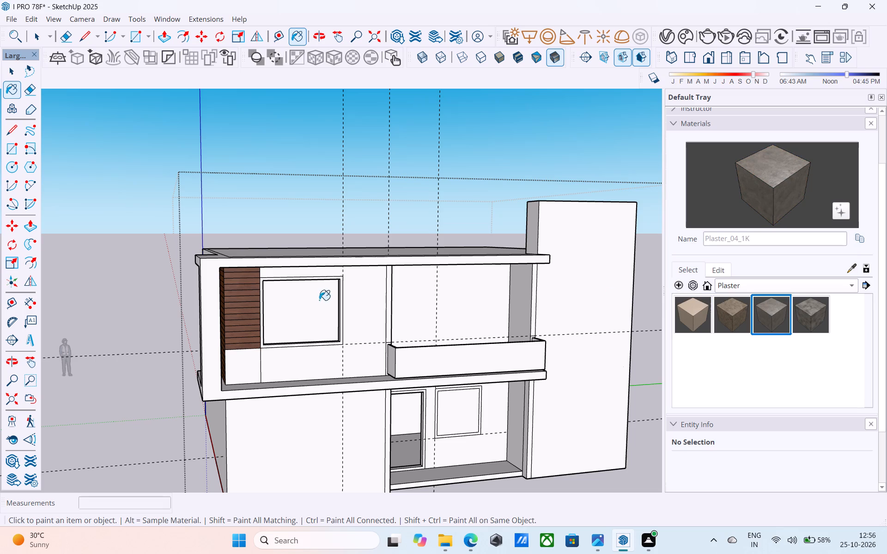
scroll(325, 296, up, 10)
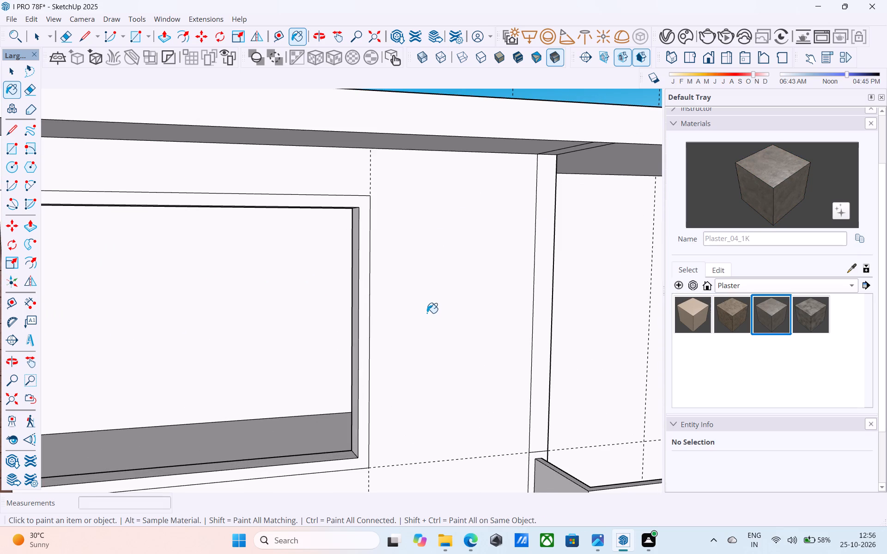
scroll(427, 313, down, 2)
click(428, 313)
scroll(428, 313, down, 12)
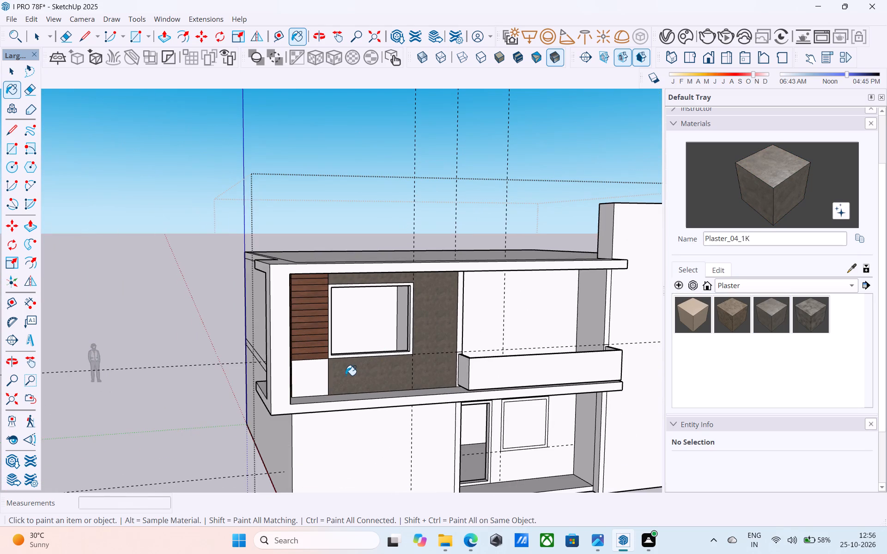
Paint the blank wall area below the wood strips beside the upper front window with Plaster_04_1K.
scroll(345, 375, up, 9)
click(276, 377)
scroll(425, 333, down, 13)
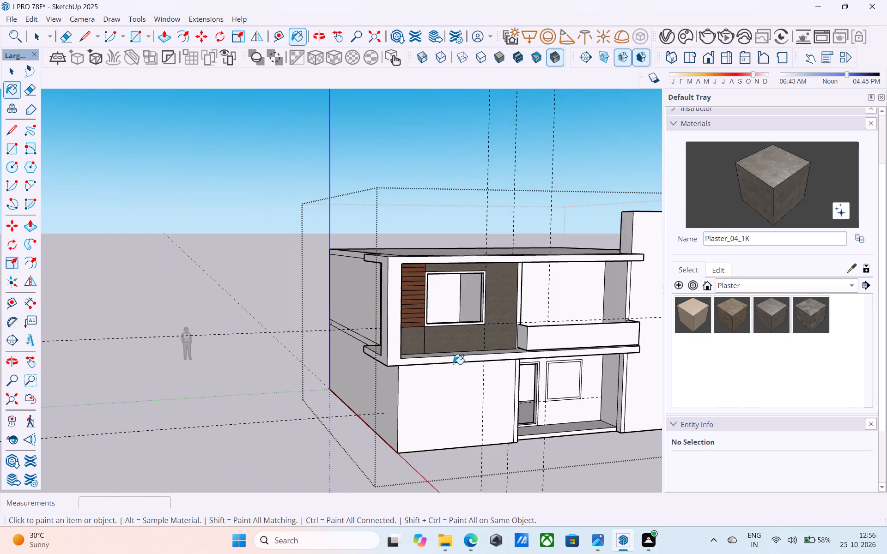
Examine the painted upper wall together with the whole front elevation from several angles and distances.
middle_drag(452, 367, 432, 348)
scroll(427, 342, down, 5)
middle_drag(427, 342, 426, 345)
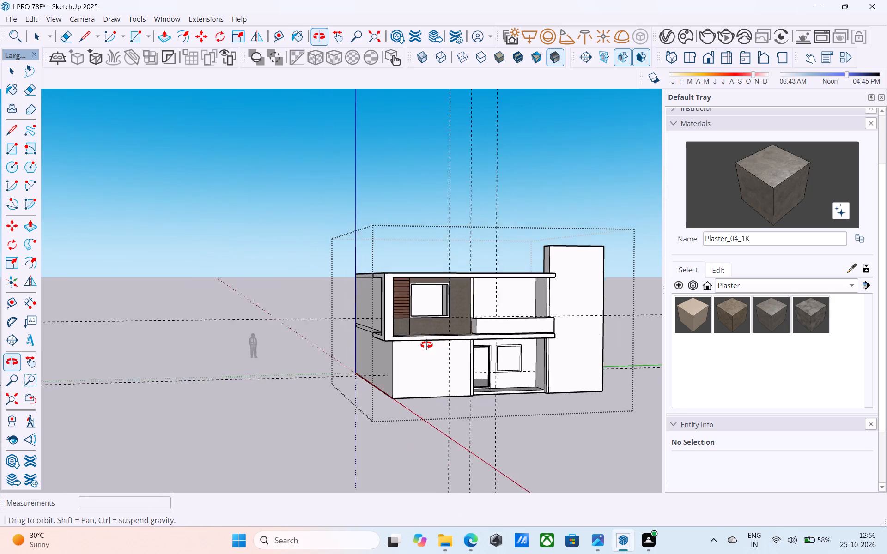
middle_drag(426, 345, 432, 355)
scroll(432, 359, up, 4)
scroll(333, 369, up, 1)
middle_drag(333, 369, 339, 372)
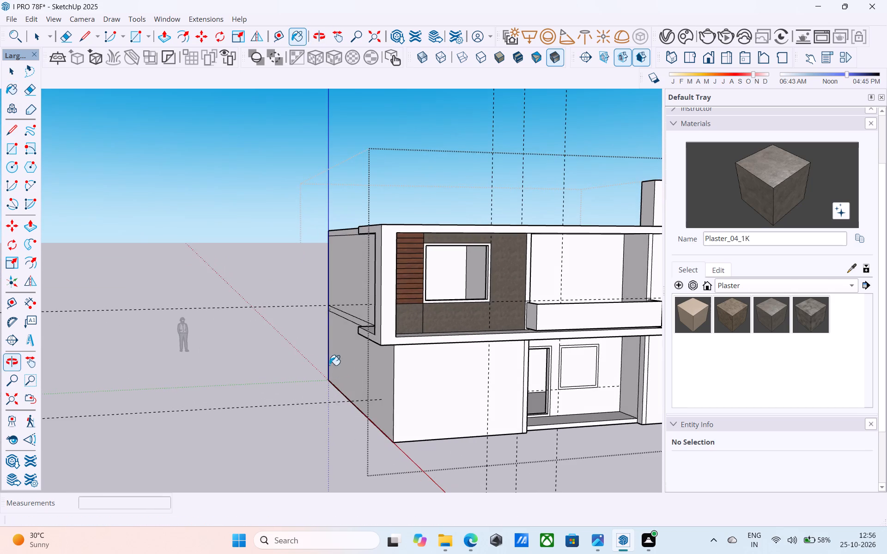
scroll(303, 365, down, 4)
middle_drag(325, 376, 300, 392)
scroll(267, 384, down, 3)
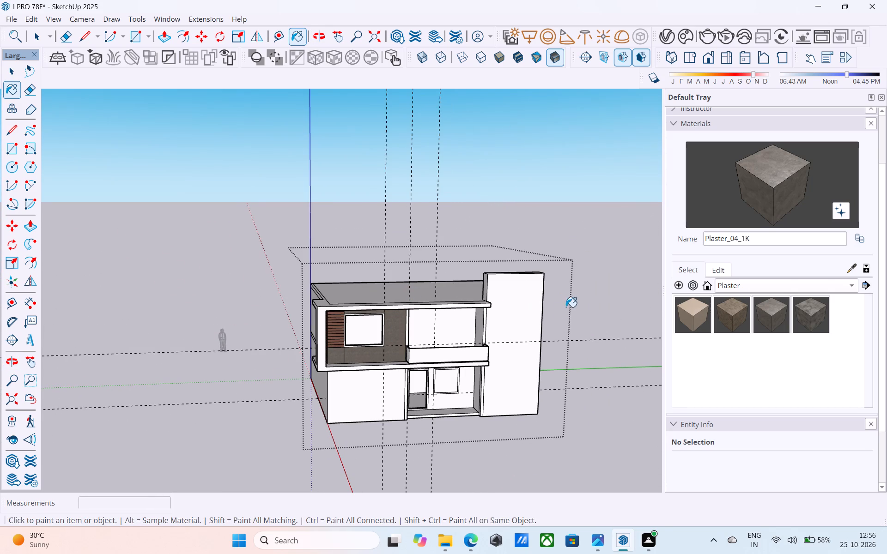
middle_drag(526, 323, 517, 314)
Offset the outline of the raised corner block's front face inward by 4'.
scroll(515, 313, up, 4)
scroll(447, 324, up, 5)
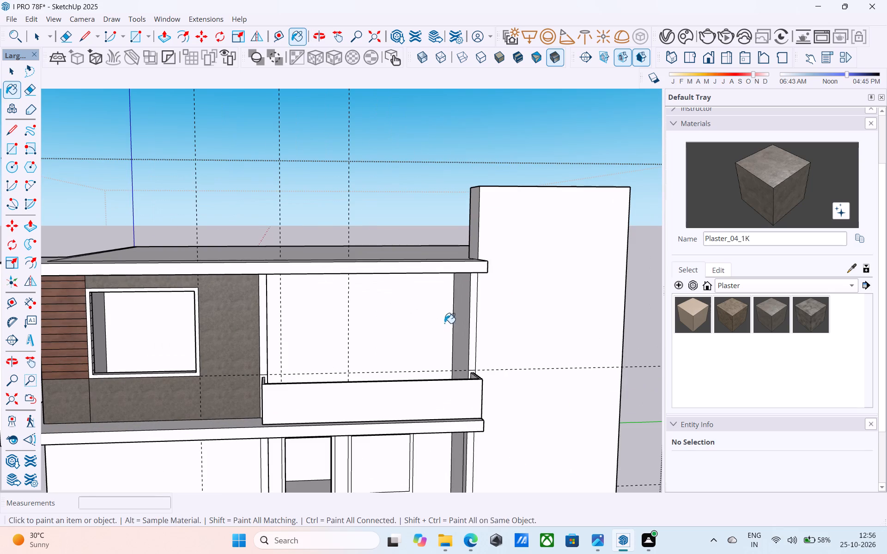
key(space)
click(516, 316)
key(f)
click(516, 315)
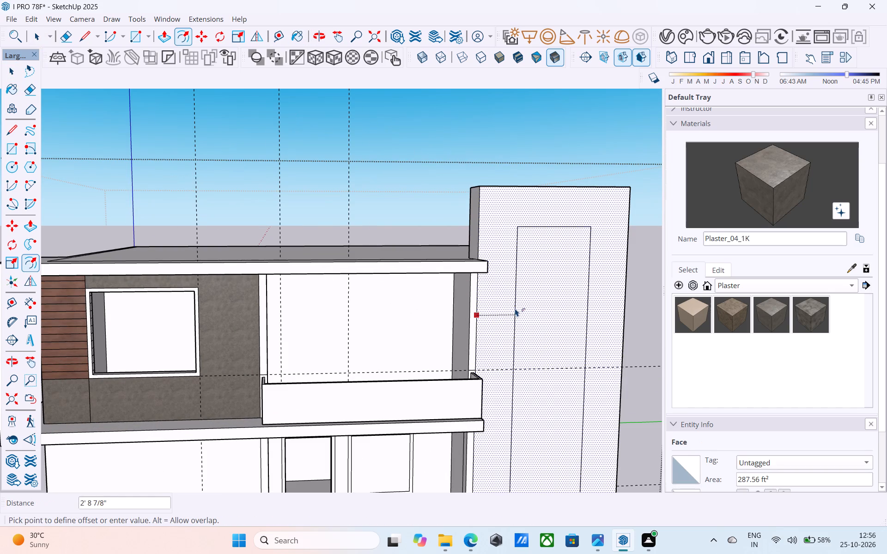
text(3')
key(Return)
text(4')
key(Return)
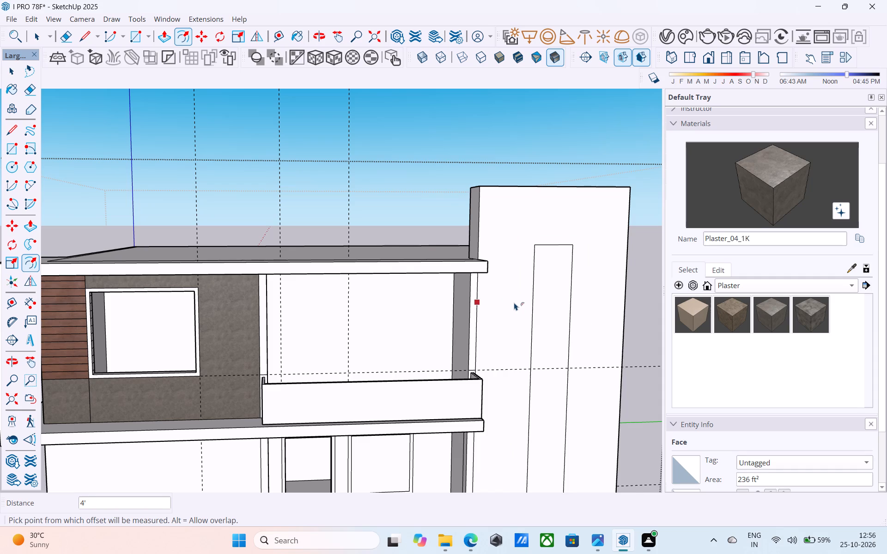
Push/pull the corner block's rear face above the roof about 2' back, in line with the recessed wall behind the balcony.
scroll(502, 295, down, 3)
middle_drag(498, 301, 563, 328)
scroll(380, 320, down, 3)
middle_drag(365, 311, 334, 293)
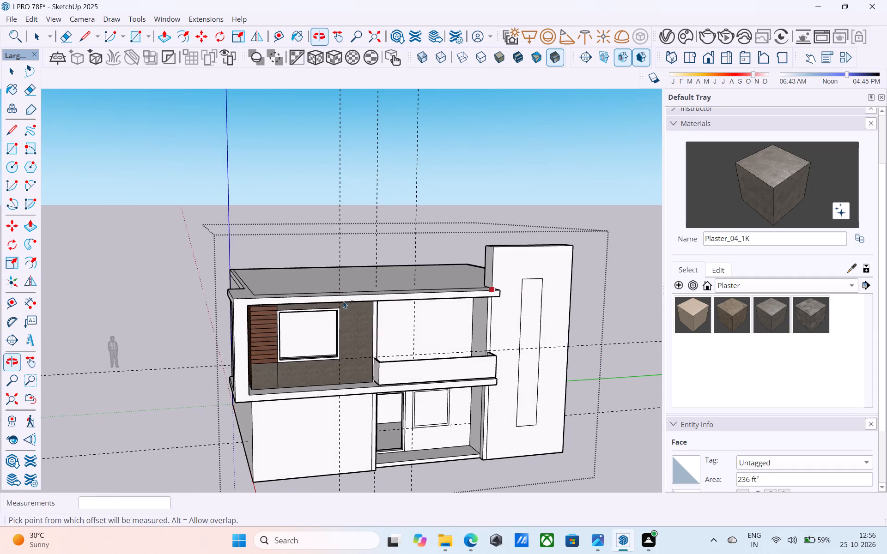
middle_drag(499, 307, 610, 313)
scroll(595, 269, up, 3)
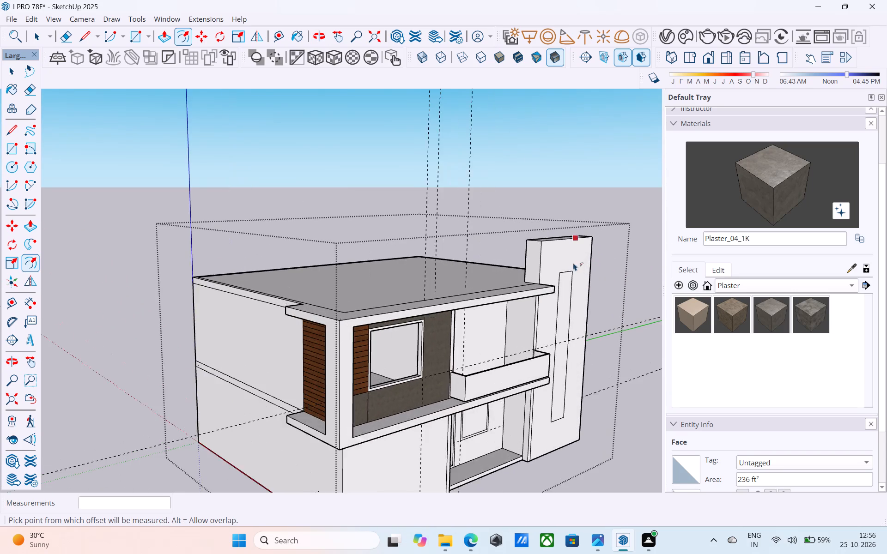
middle_drag(571, 268, 657, 355)
key(space)
scroll(503, 326, up, 4)
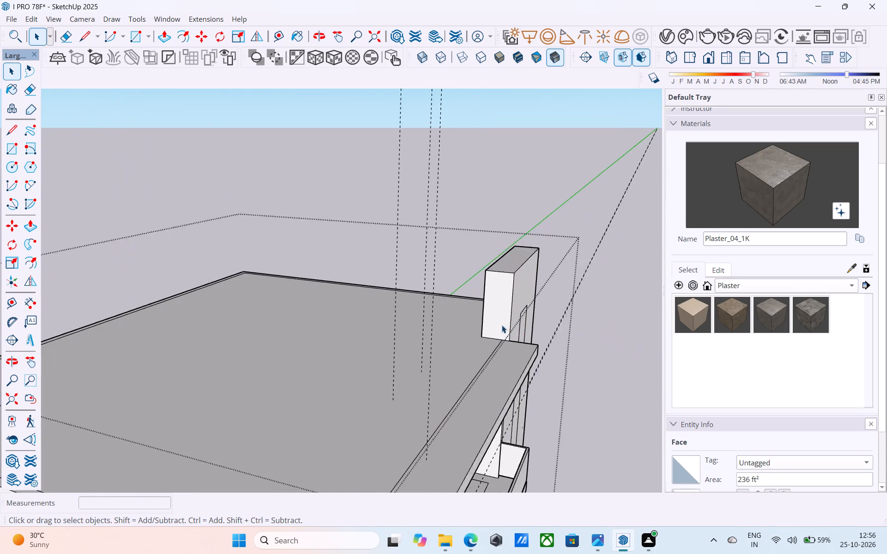
scroll(502, 325, up, 5)
middle_drag(492, 322, 617, 350)
click(566, 301)
key(p)
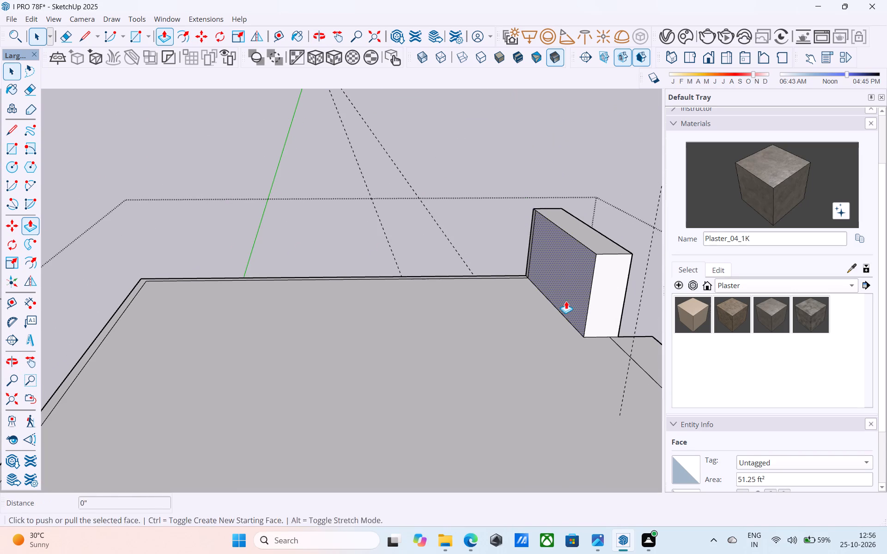
click(566, 301)
scroll(520, 301, down, 3)
middle_drag(533, 308, 308, 202)
click(266, 328)
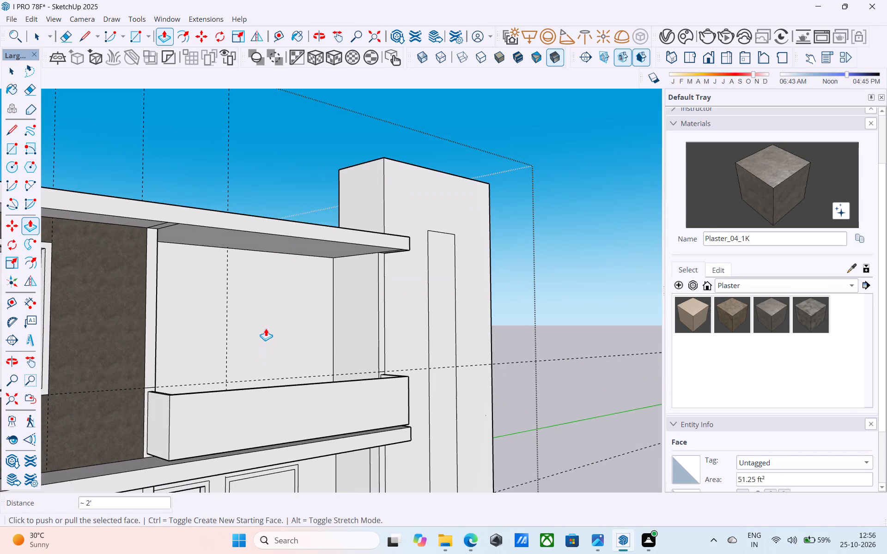
Push/pull the narrow notch strip behind the raised corner block flush with its rear face and erase the leftover vertical edge.
scroll(375, 254, down, 3)
middle_drag(370, 270, 425, 470)
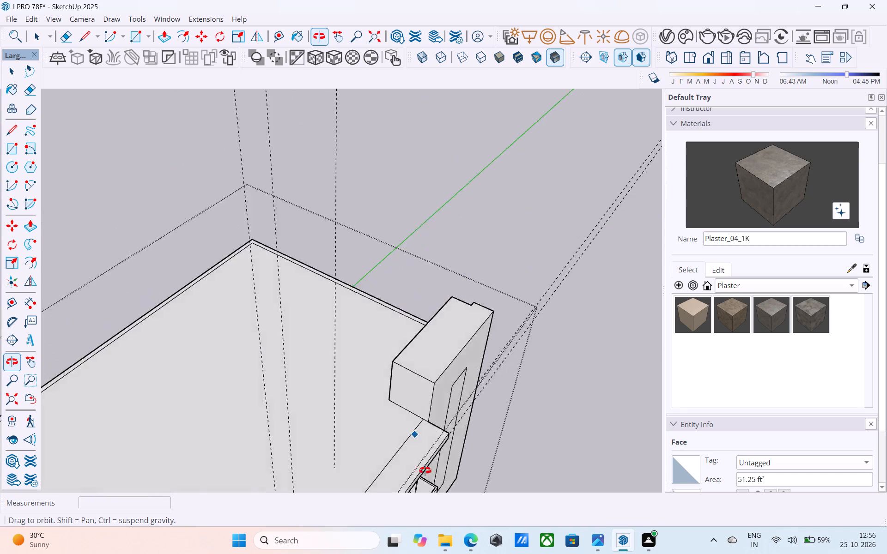
middle_drag(425, 470, 125, 440)
scroll(435, 338, down, 5)
middle_drag(464, 347, 316, 345)
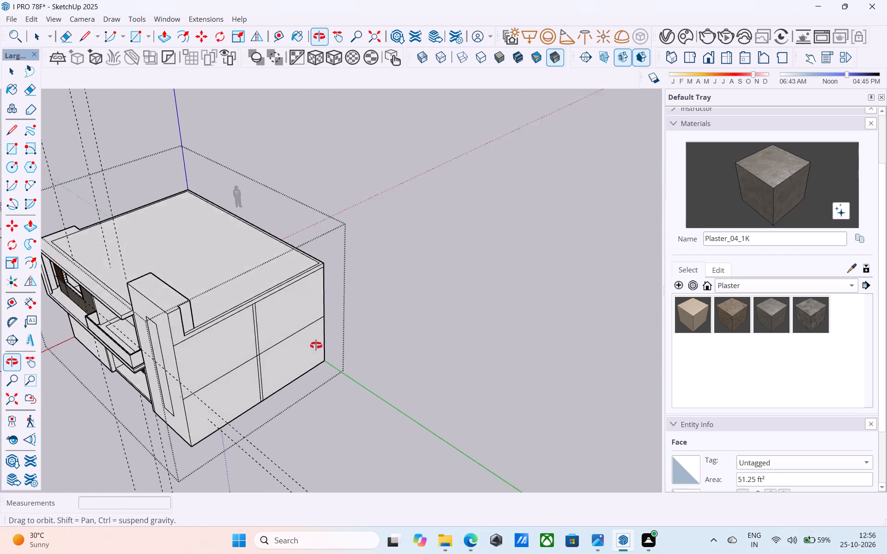
middle_drag(316, 345, 275, 313)
scroll(130, 226, up, 13)
shift+middle_drag(86, 263, 149, 297)
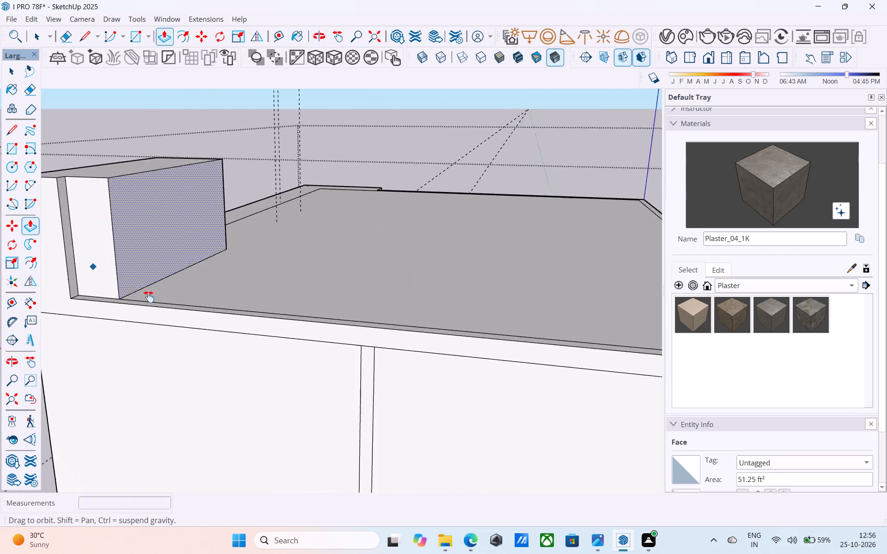
shift+middle_drag(149, 297, 133, 330)
scroll(322, 302, up, 6)
key(space)
click(237, 280)
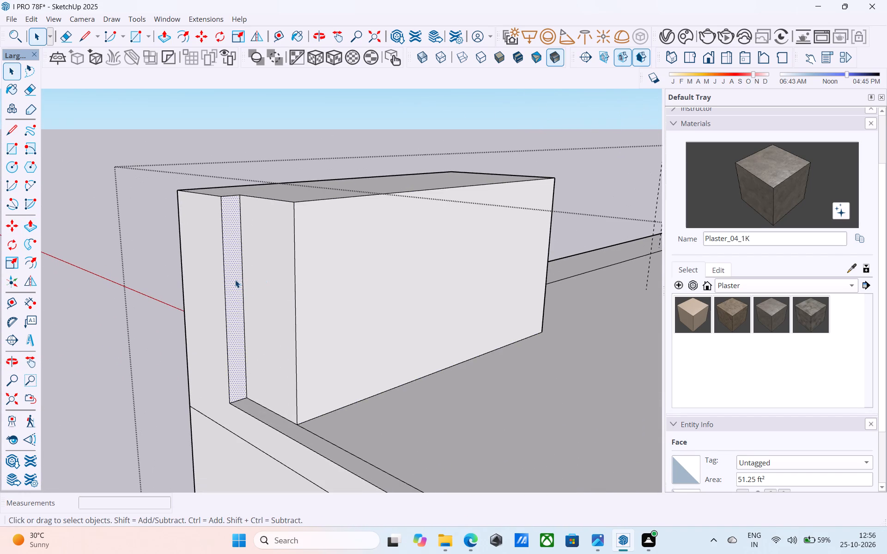
key(p)
click(238, 279)
click(325, 262)
key(e)
drag(299, 257, 293, 258)
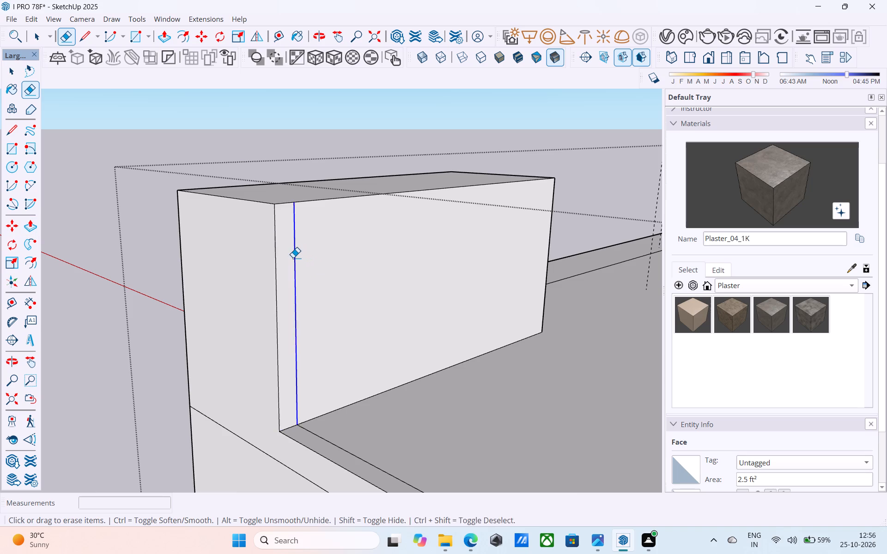
drag(293, 258, 293, 258)
key(space)
Push/pull the tall narrow panel on the corner block's front face 5" inward to form a vertical recess.
scroll(283, 265, down, 7)
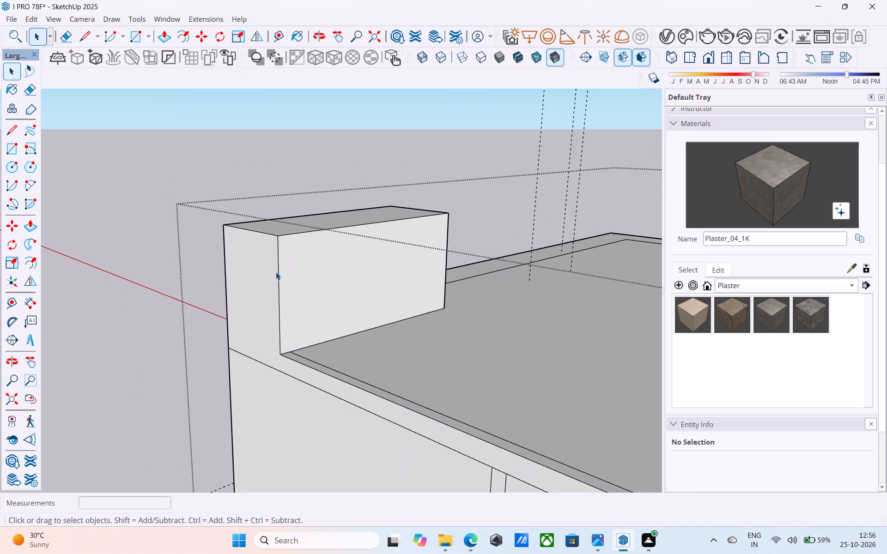
scroll(276, 273, down, 3)
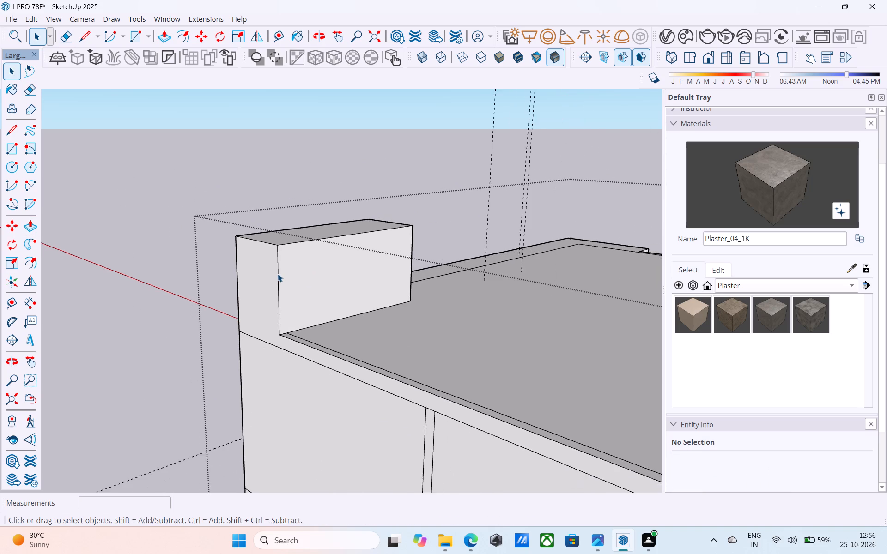
scroll(278, 274, down, 3)
middle_drag(278, 274, 616, 303)
middle_drag(304, 313, 608, 327)
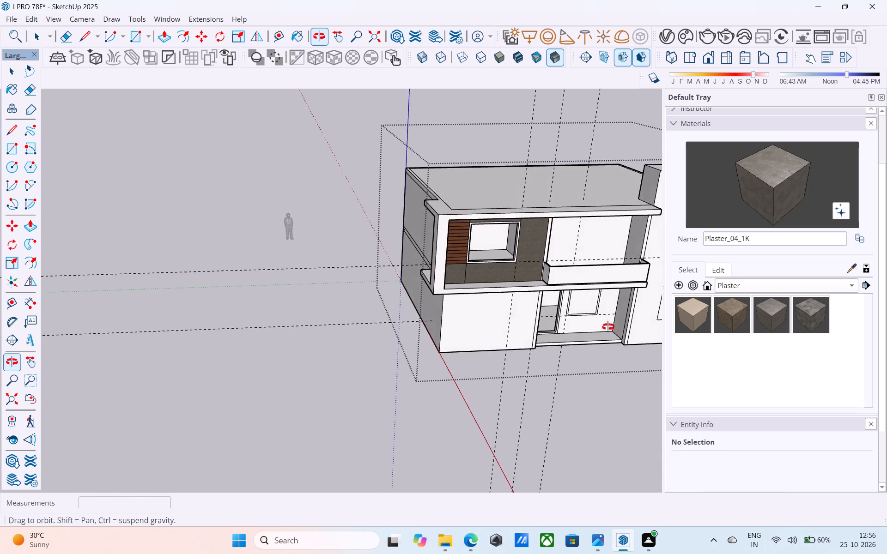
middle_drag(608, 327, 608, 326)
middle_drag(606, 326, 324, 365)
scroll(409, 360, up, 4)
shift+middle_drag(347, 278, 359, 371)
scroll(359, 371, up, 3)
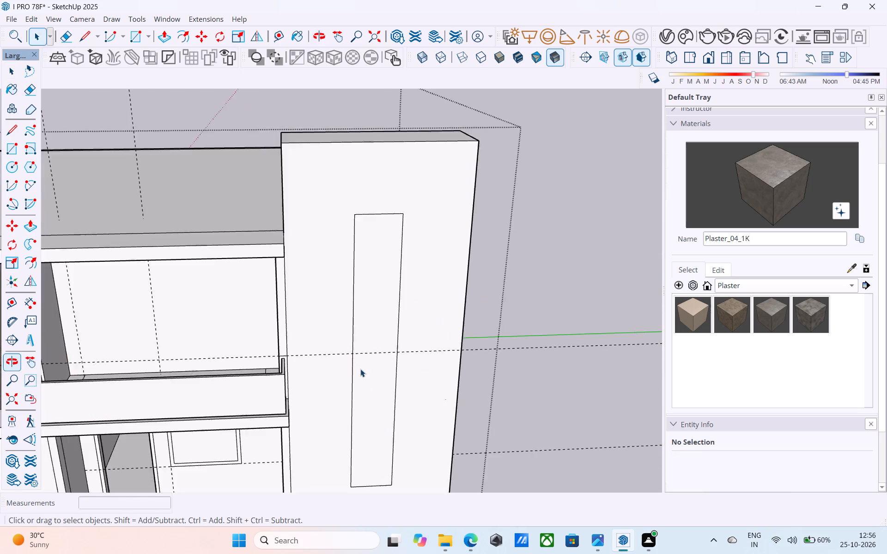
scroll(360, 369, up, 1)
click(362, 363)
key(p)
click(362, 363)
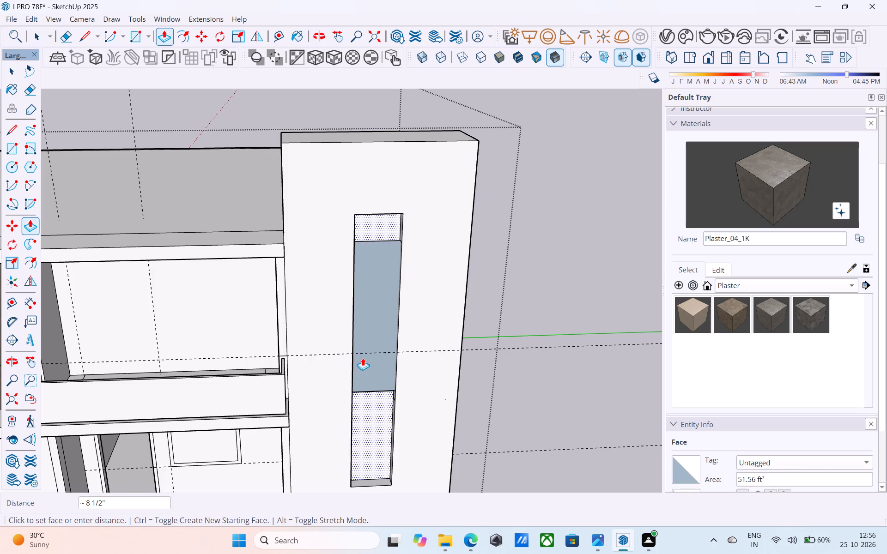
scroll(363, 356, up, 1)
middle_drag(363, 356, 209, 391)
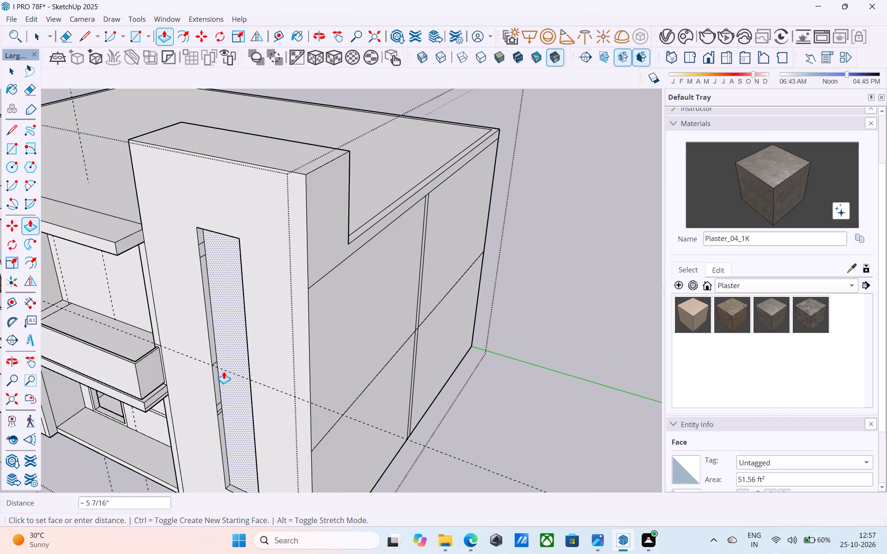
text(5")
key(Return)
key(space)
Erase the stray edges crossing the upper part of the vertical recess's balcony-side reveal.
key(e)
scroll(206, 257, up, 2)
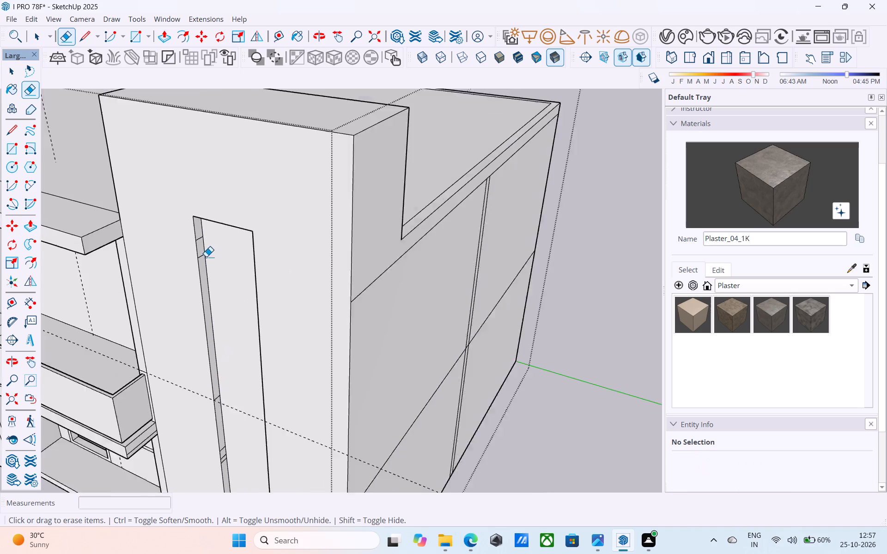
scroll(206, 257, up, 5)
click(198, 233)
scroll(205, 254, up, 4)
drag(199, 260, 200, 266)
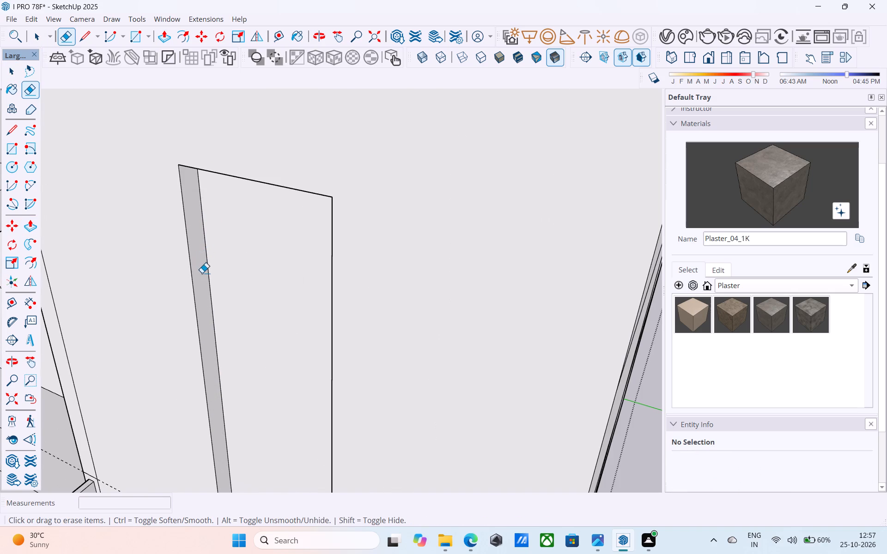
Erase the stray edges crossing the outer-side reveal of the corner block's vertical recess.
scroll(202, 273, down, 8)
shift+middle_drag(211, 291, 546, 290)
scroll(524, 250, down, 4)
middle_drag(358, 357, 445, 333)
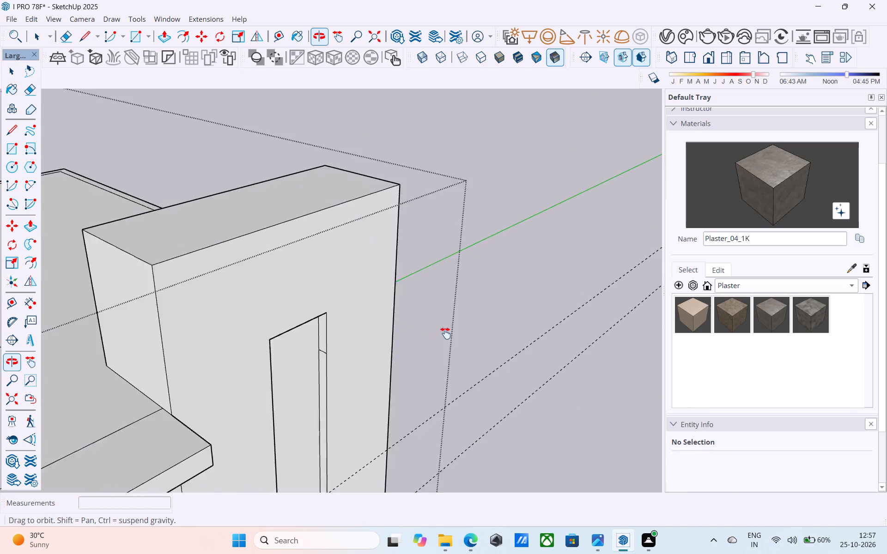
middle_drag(445, 333, 495, 285)
scroll(380, 317, up, 8)
drag(386, 291, 386, 297)
scroll(388, 301, down, 15)
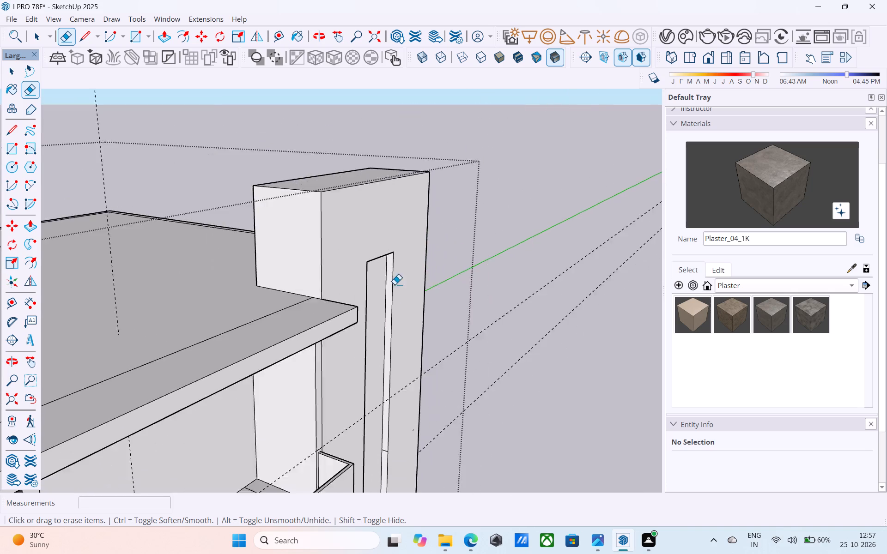
shift+middle_drag(380, 348, 399, 252)
scroll(427, 324, up, 11)
drag(379, 369, 382, 374)
Erase the remaining stray edges across the middle part of the vertical recess's balcony-side reveal.
scroll(387, 375, down, 7)
shift+middle_drag(385, 391, 388, 355)
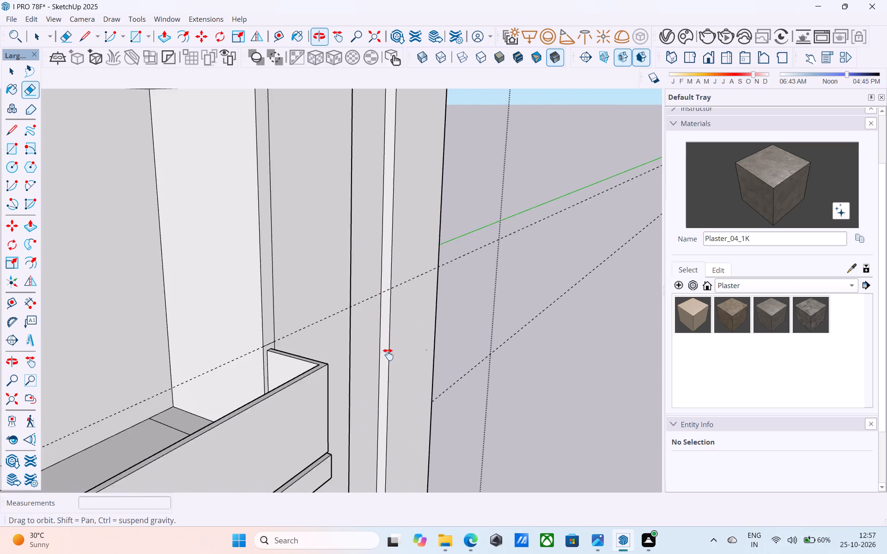
shift+middle_drag(388, 355, 334, 319)
scroll(433, 303, up, 7)
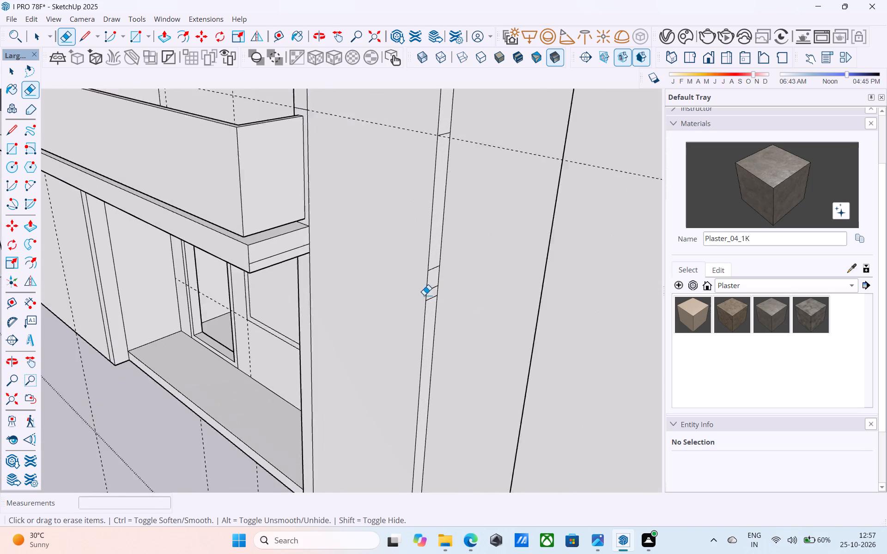
scroll(424, 295, up, 1)
drag(436, 286, 436, 291)
drag(436, 299, 436, 303)
click(438, 271)
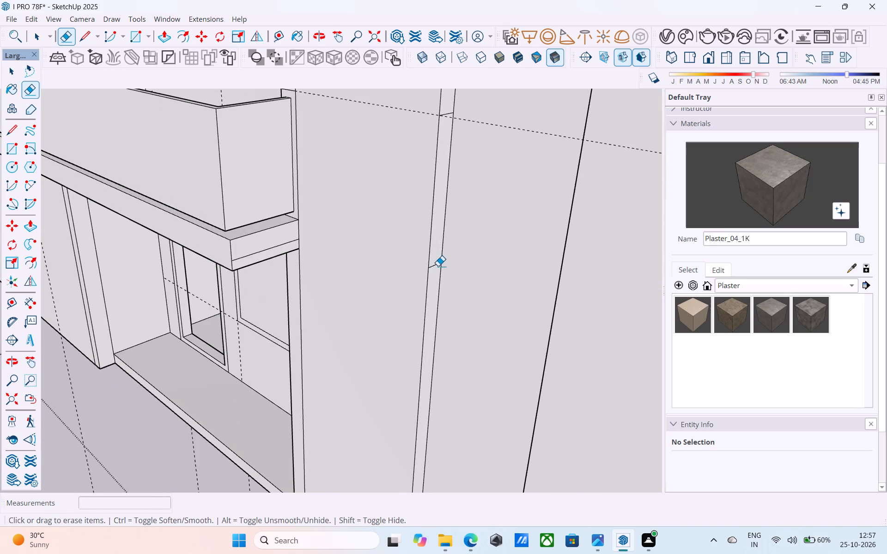
click(437, 266)
scroll(439, 281, down, 2)
shift+middle_drag(439, 294, 455, 379)
scroll(468, 271, up, 2)
drag(467, 232, 467, 238)
scroll(465, 257, down, 10)
middle_drag(438, 283, 380, 351)
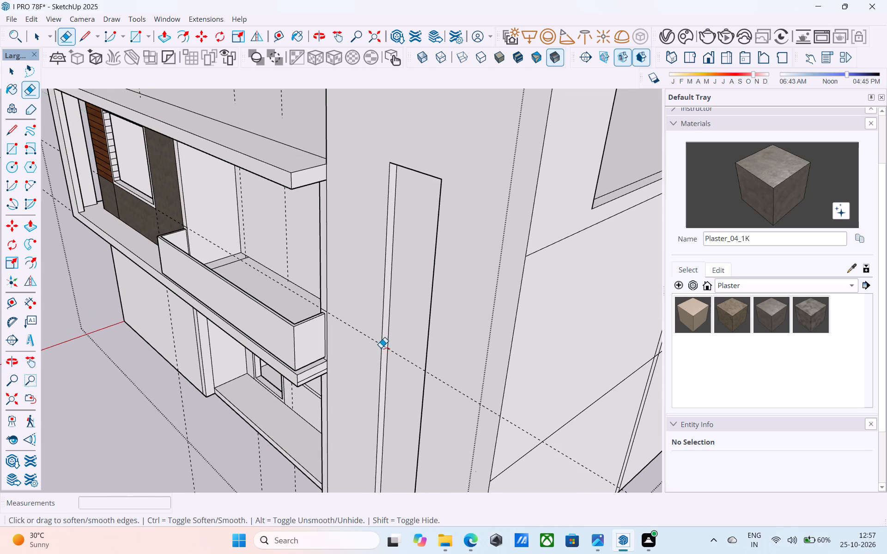
Save the model.
key(ctrl+s)
key(space)
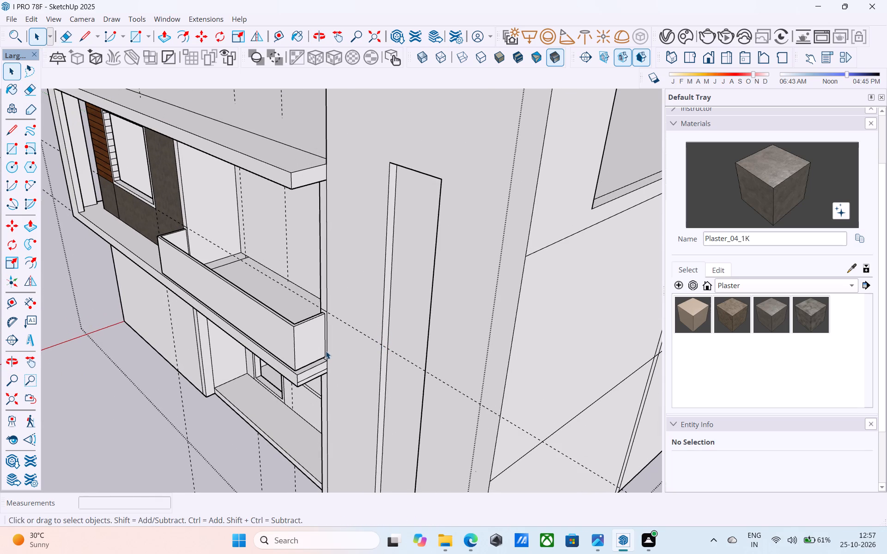
Copy the corner block's top front edge down to its base and divide the distance into 40 equal spaces.
scroll(326, 351, down, 6)
middle_drag(326, 351, 392, 339)
middle_click(392, 339)
middle_drag(394, 338, 365, 331)
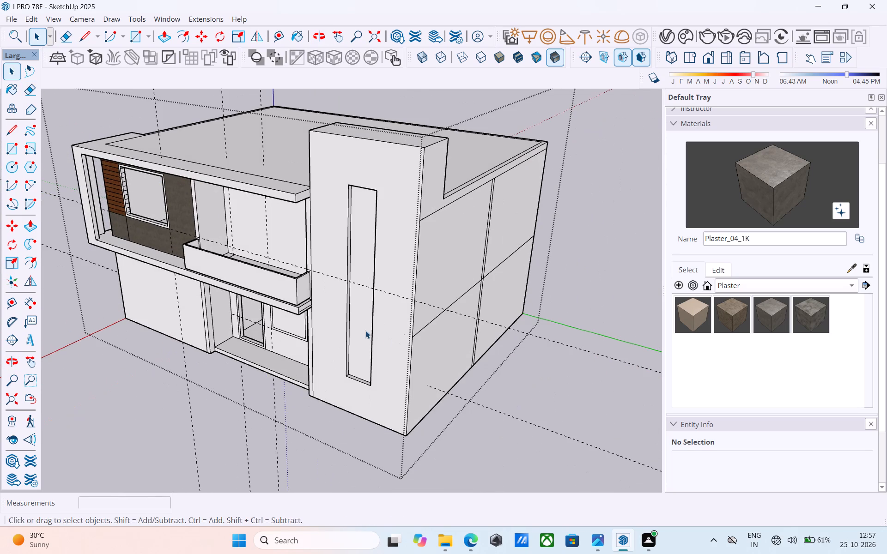
scroll(414, 151, up, 4)
click(412, 143)
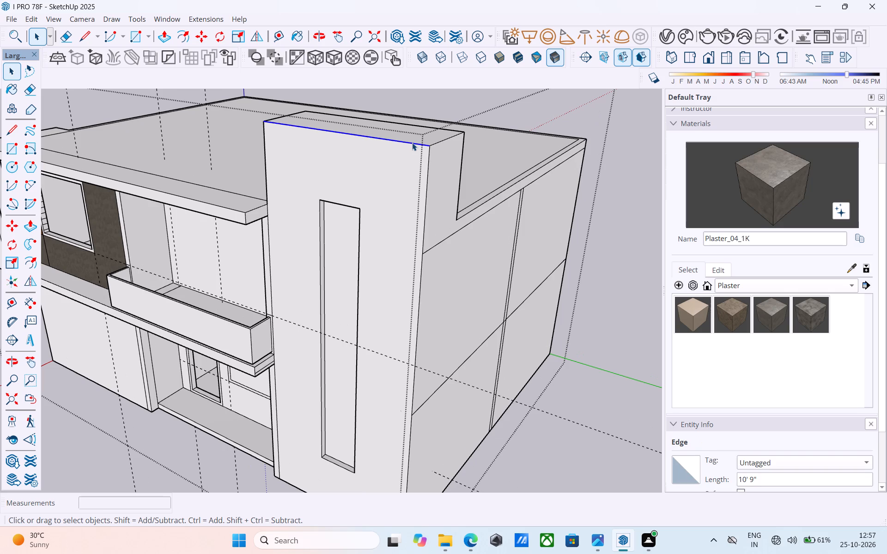
key(m)
click(427, 147)
scroll(426, 146, down, 5)
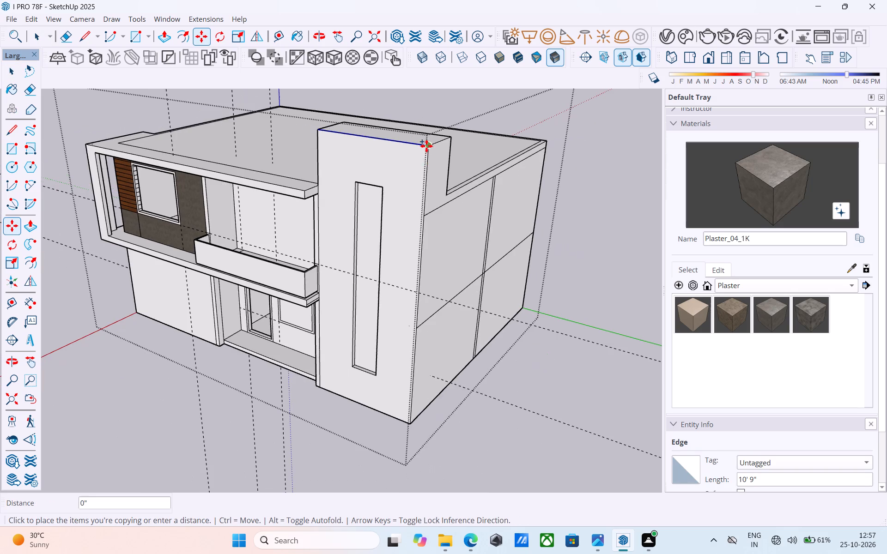
scroll(409, 436, up, 4)
click(409, 418)
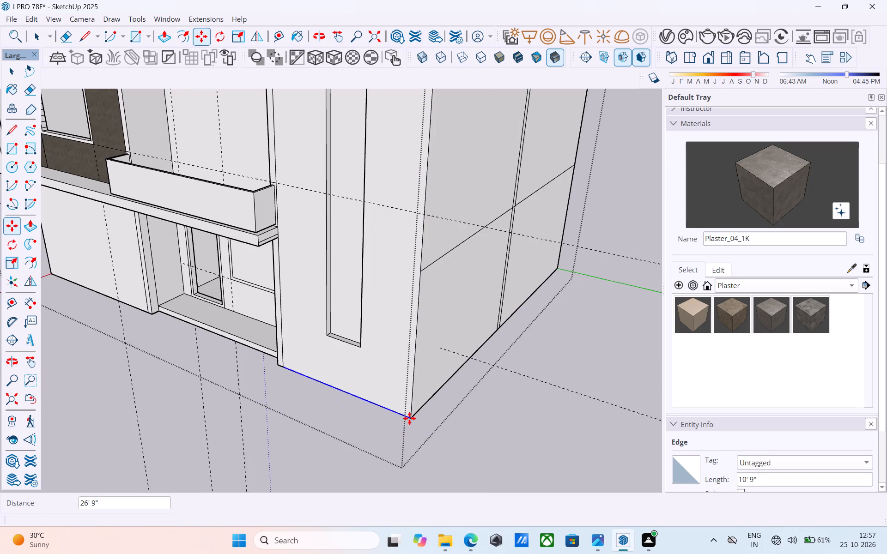
key(slash)
text(40)
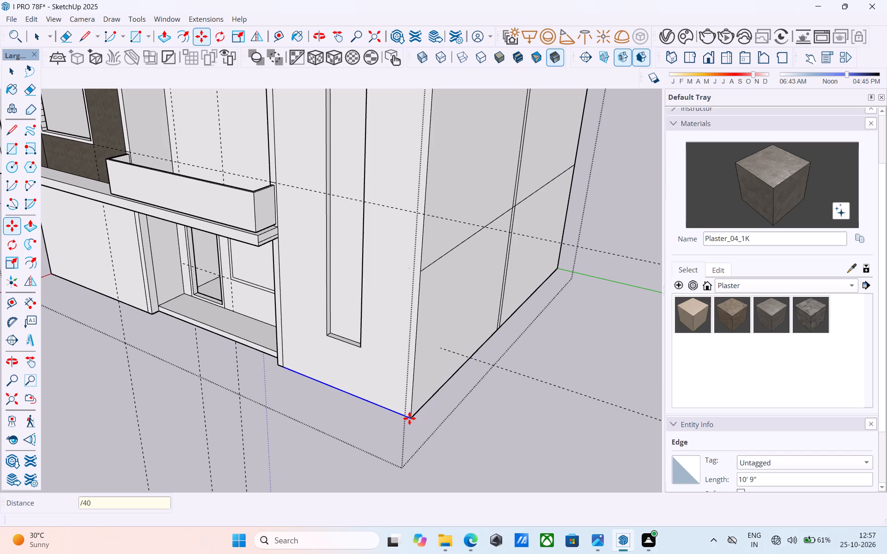
key(Return)
Examine the horizontally lined corner block within the whole front elevation.
scroll(410, 412, down, 7)
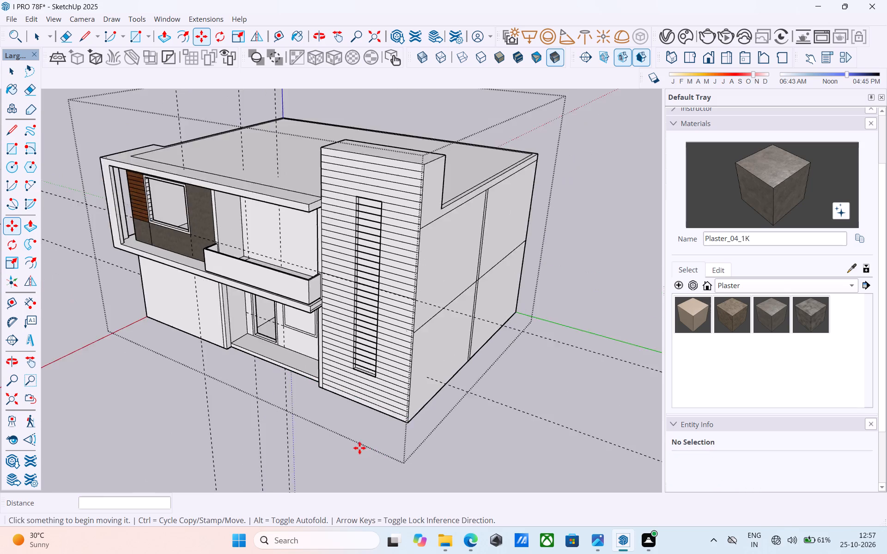
scroll(359, 448, down, 2)
middle_drag(374, 442, 506, 398)
scroll(298, 383, down, 9)
middle_drag(438, 316, 472, 252)
scroll(460, 256, up, 6)
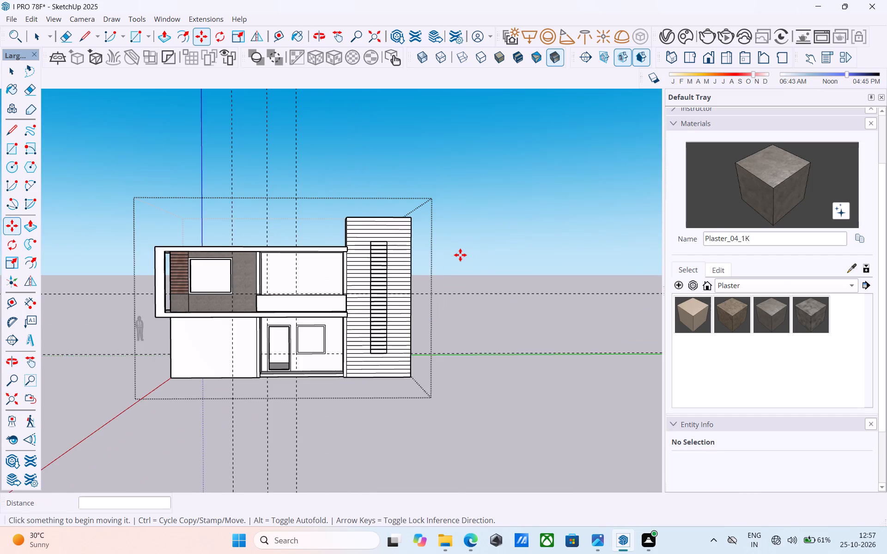
middle_drag(397, 269, 402, 265)
scroll(472, 275, down, 3)
middle_drag(467, 279, 461, 282)
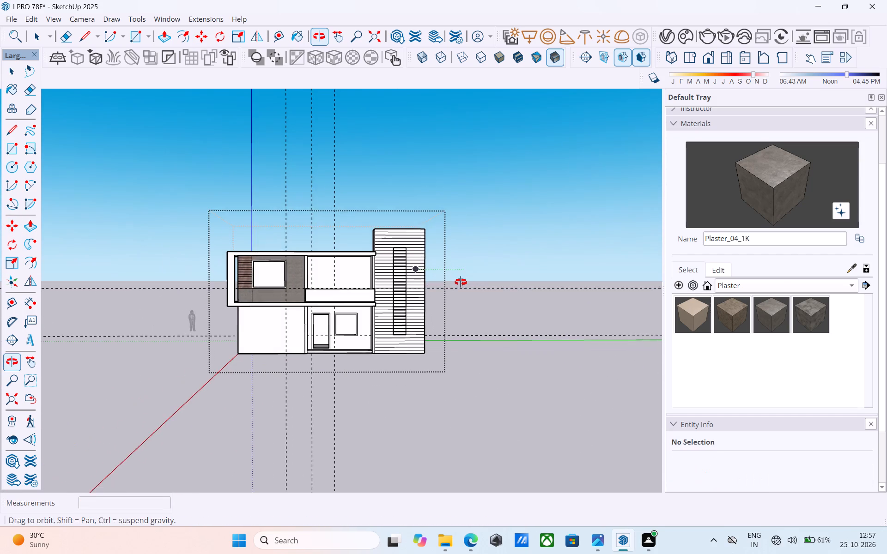
middle_drag(461, 282, 460, 282)
Erase the horizontal lines crossing the upper part of the corner block's vertical recess.
scroll(405, 259, up, 6)
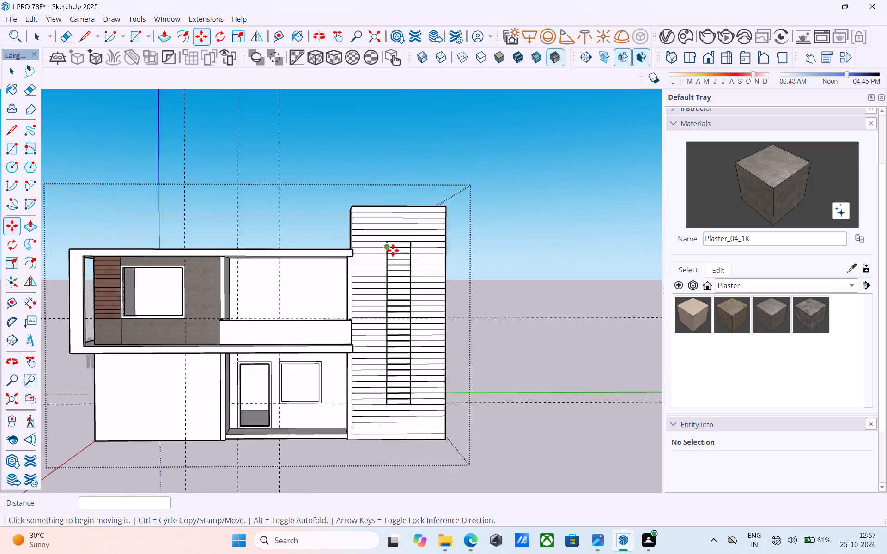
scroll(393, 250, up, 6)
key(e)
scroll(401, 249, up, 10)
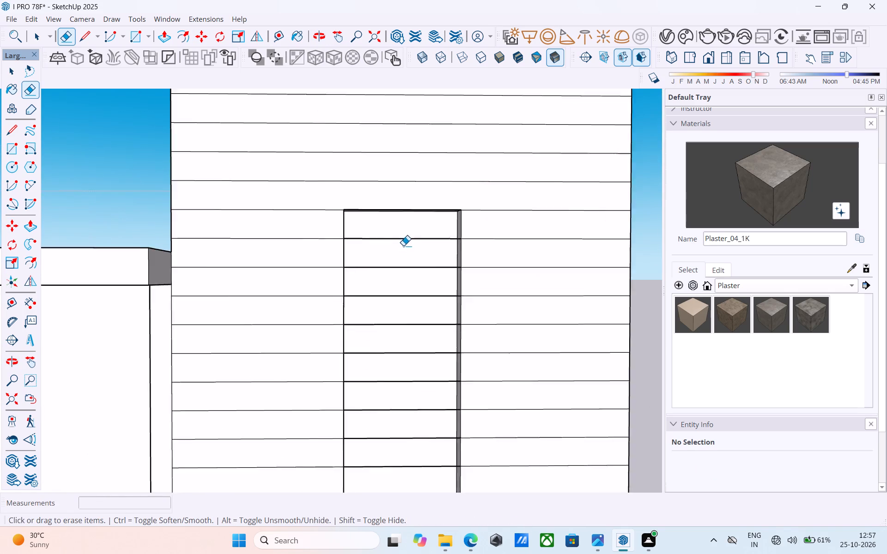
middle_drag(403, 243, 427, 146)
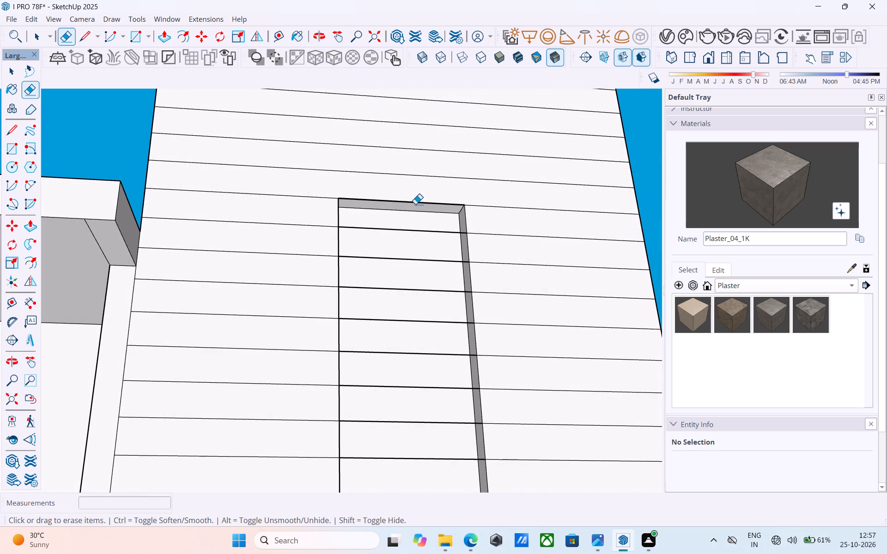
drag(404, 242, 403, 252)
scroll(410, 220, down, 10)
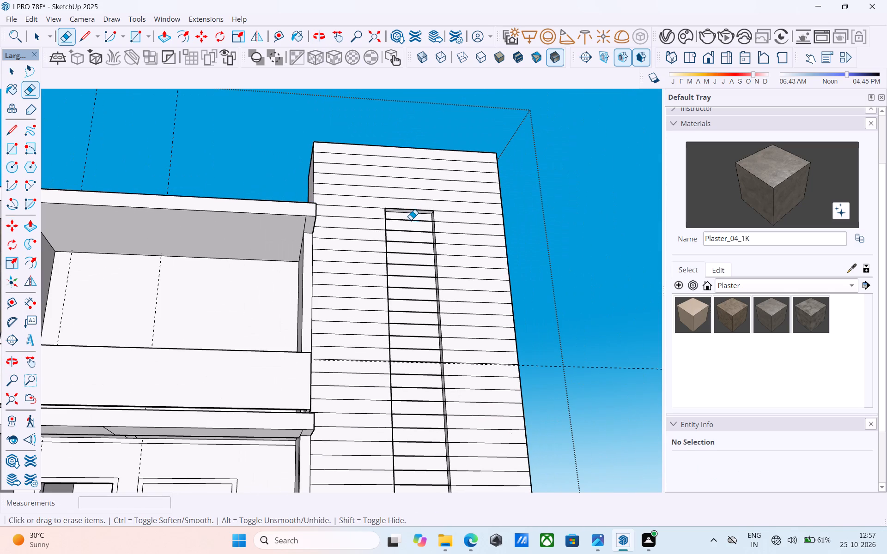
drag(411, 220, 410, 315)
Erase the remaining horizontal lines across the middle and lower parts of the corner block's vertical recess.
scroll(431, 207, down, 6)
middle_drag(428, 212, 424, 246)
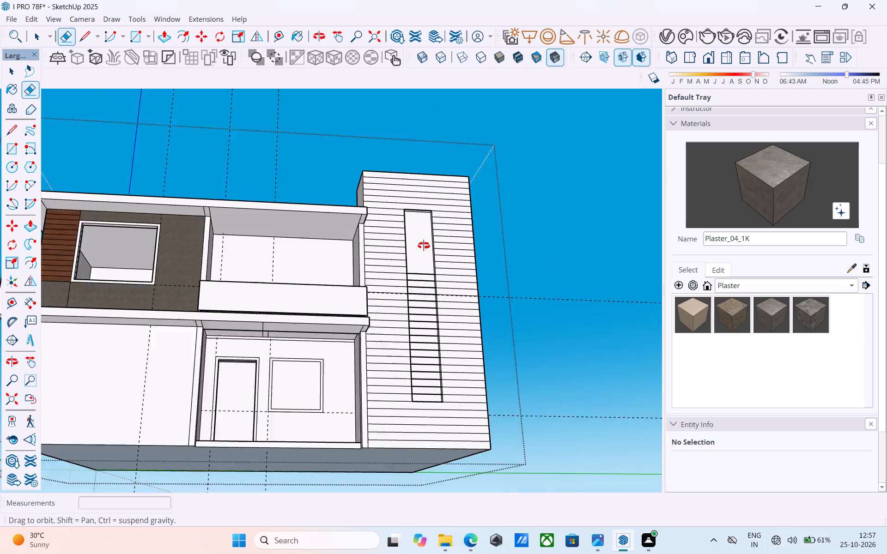
middle_drag(424, 246, 421, 308)
scroll(405, 199, down, 9)
scroll(448, 374, up, 14)
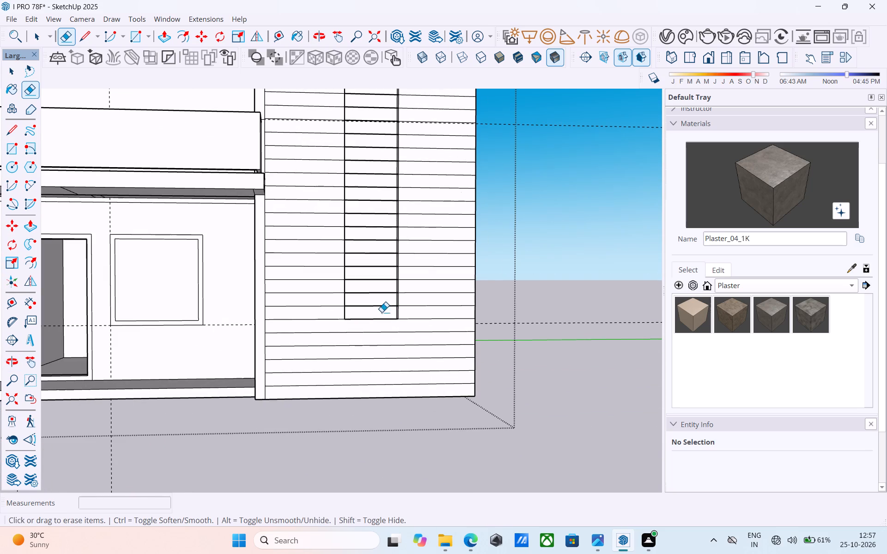
drag(381, 312, 377, 194)
shift+middle_drag(384, 179, 384, 188)
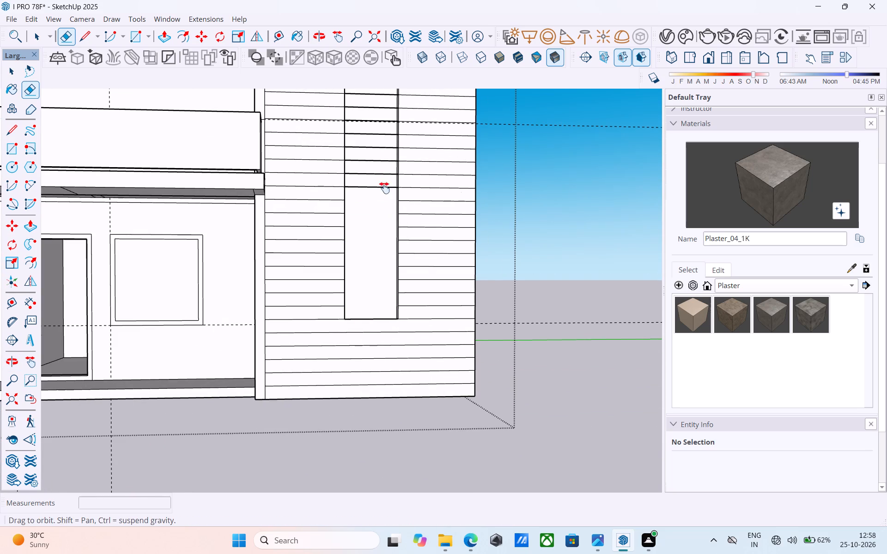
shift+middle_drag(384, 188, 372, 346)
drag(353, 392, 361, 227)
scroll(370, 205, down, 4)
middle_drag(368, 233, 348, 341)
Erase the duplicate edge running along the top of the vertical recess.
scroll(339, 299, up, 19)
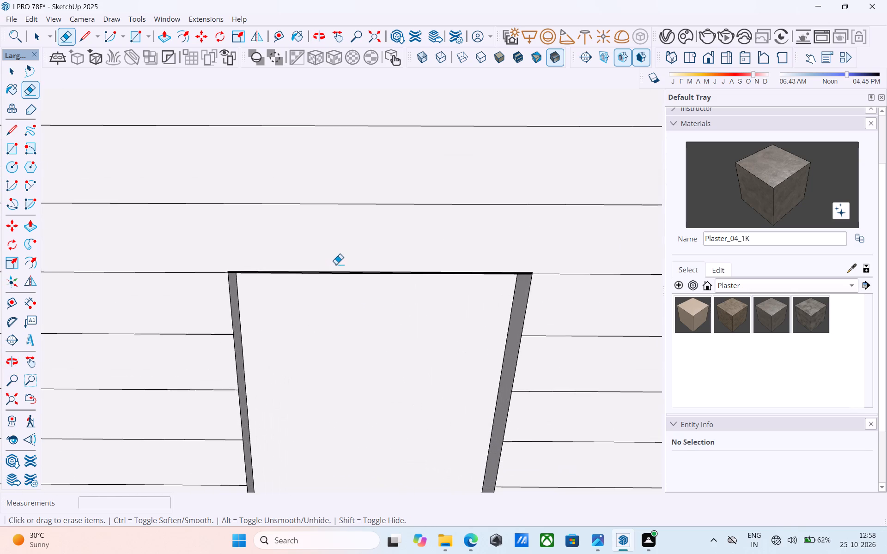
scroll(336, 265, up, 6)
middle_click(337, 265)
scroll(339, 268, up, 10)
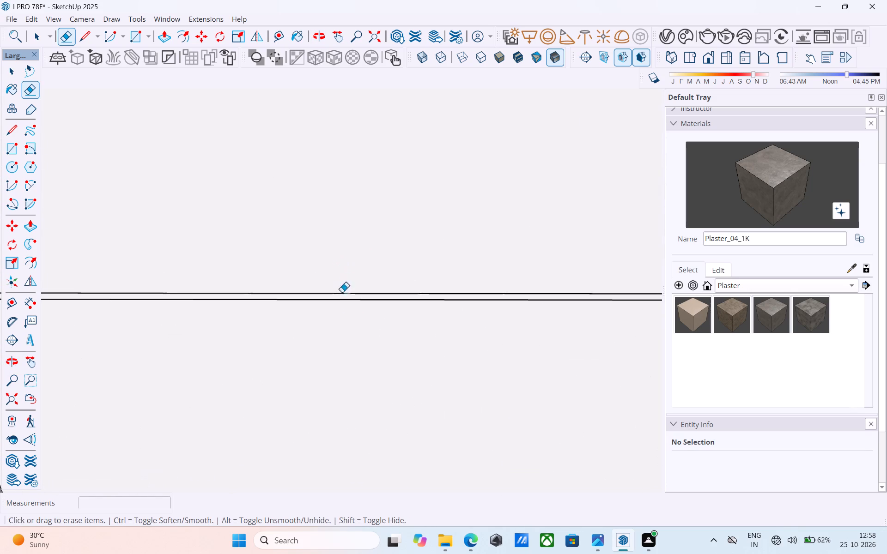
drag(342, 300, 341, 307)
scroll(344, 319, down, 17)
middle_drag(356, 353, 355, 229)
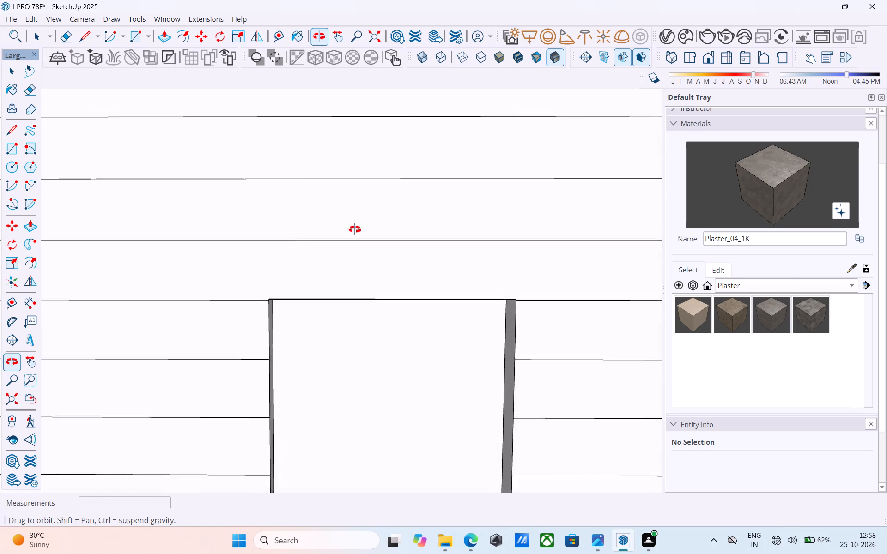
middle_drag(355, 229, 361, 182)
scroll(362, 178, down, 19)
scroll(381, 208, down, 7)
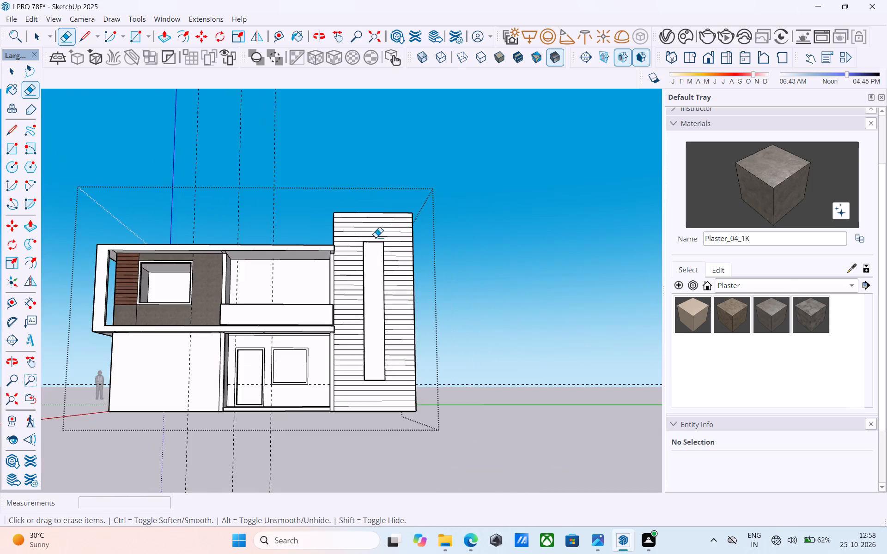
Erase the duplicate edge running along the bottom of the vertical recess.
scroll(387, 386, up, 20)
scroll(387, 386, up, 8)
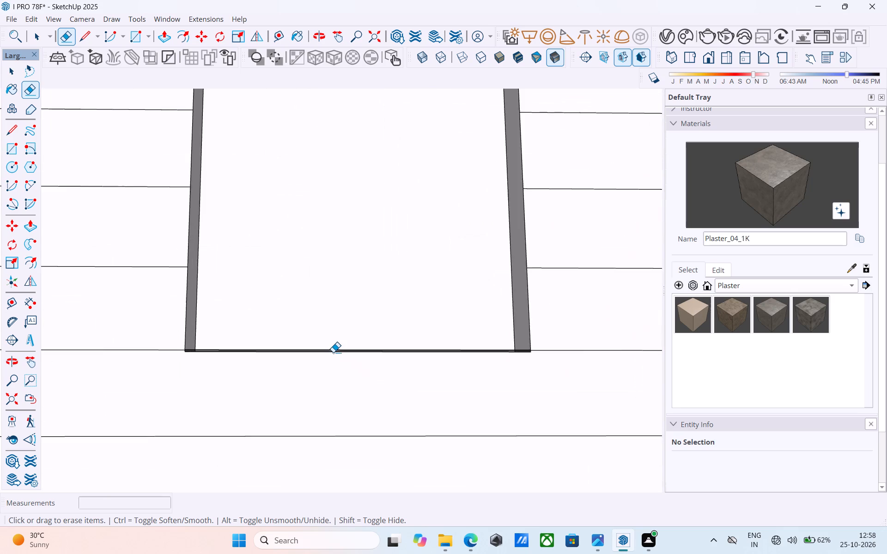
scroll(333, 352, up, 12)
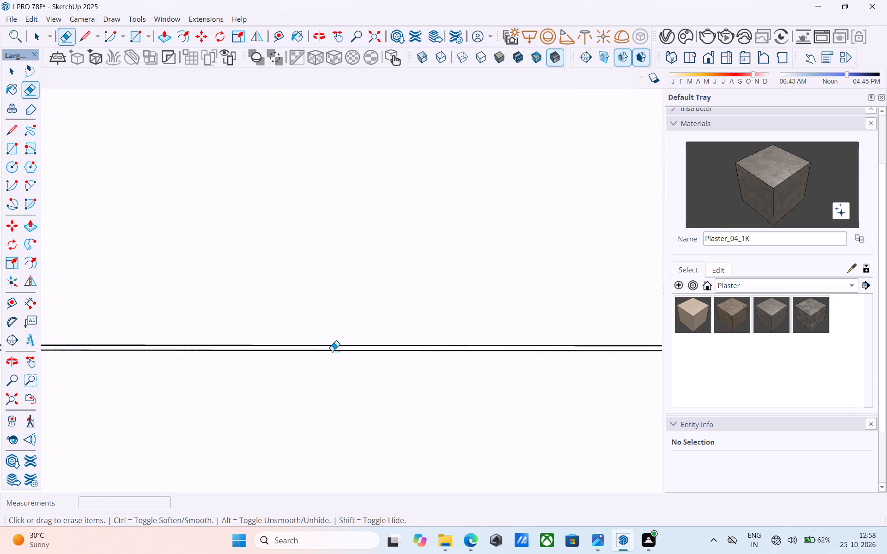
scroll(332, 351, up, 2)
click(331, 345)
scroll(345, 295, down, 6)
drag(343, 307, 345, 315)
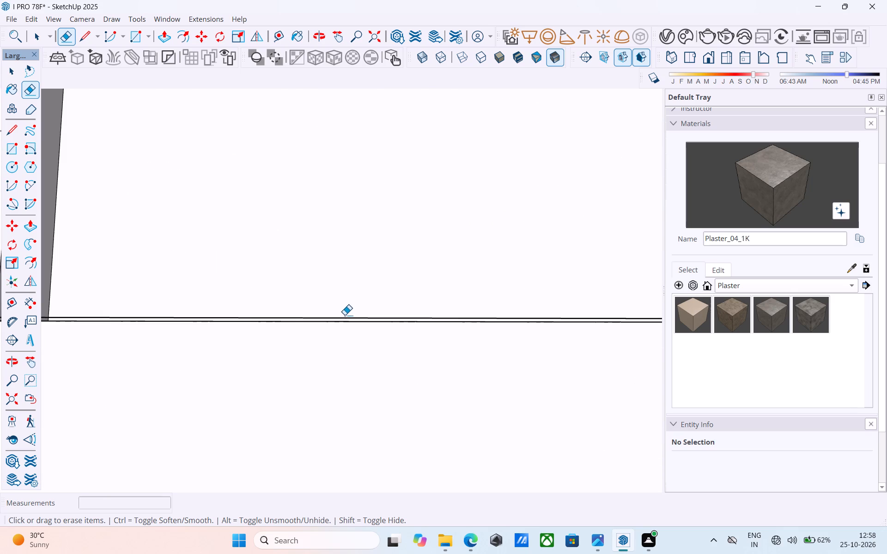
drag(345, 315, 345, 317)
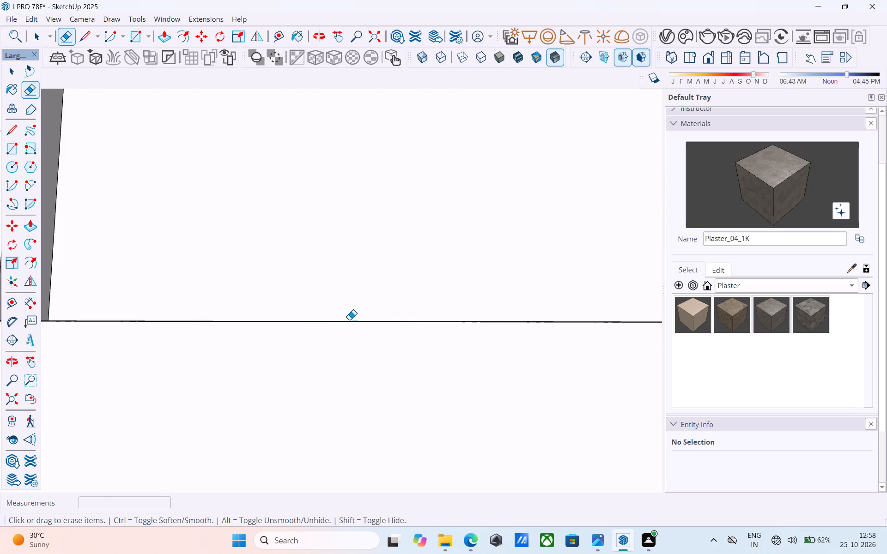
Examine the cleaned vertical recess in the lined corner block, from its base out to the whole front elevation.
scroll(351, 329, down, 16)
middle_drag(350, 324, 352, 350)
scroll(360, 327, down, 2)
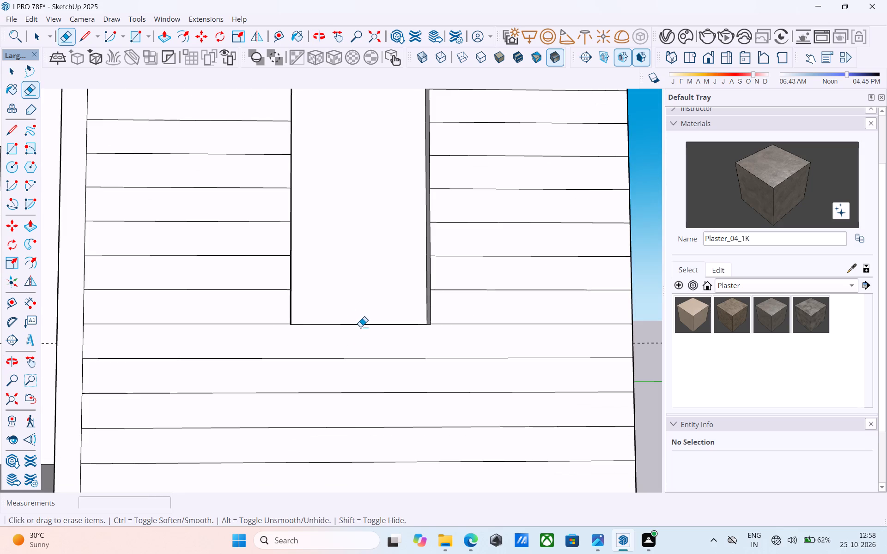
scroll(360, 326, down, 4)
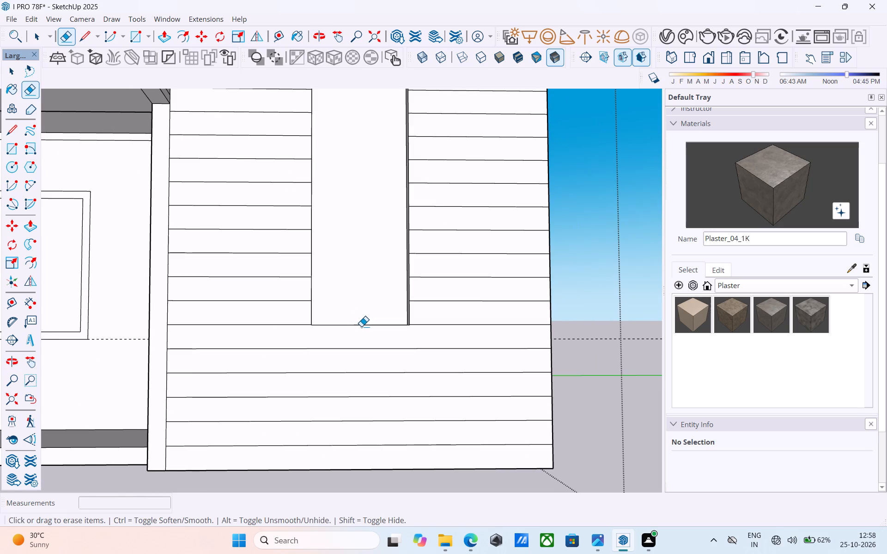
scroll(365, 325, down, 1)
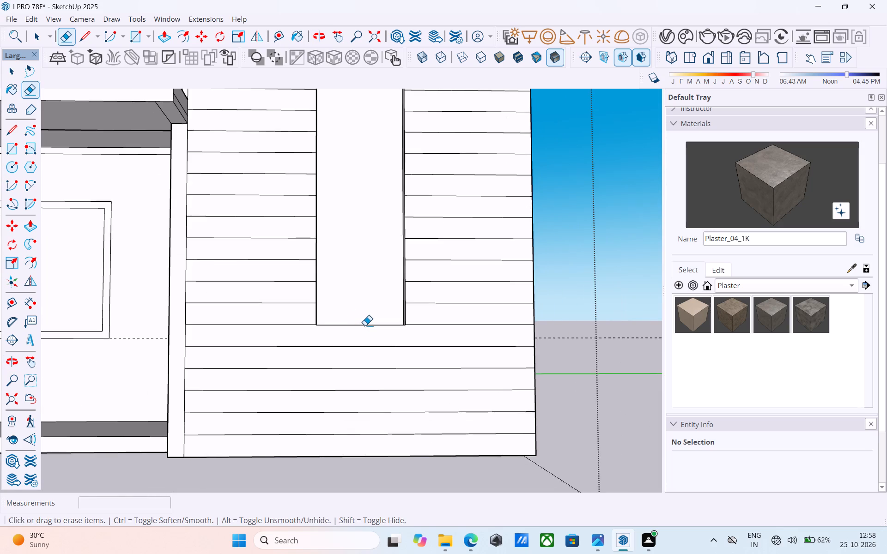
scroll(365, 325, down, 2)
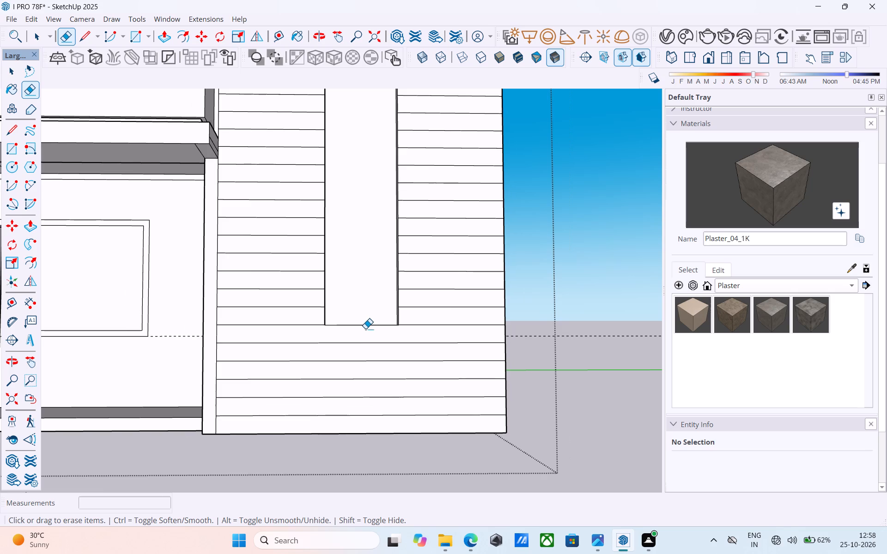
scroll(365, 331, down, 9)
middle_drag(364, 354, 365, 369)
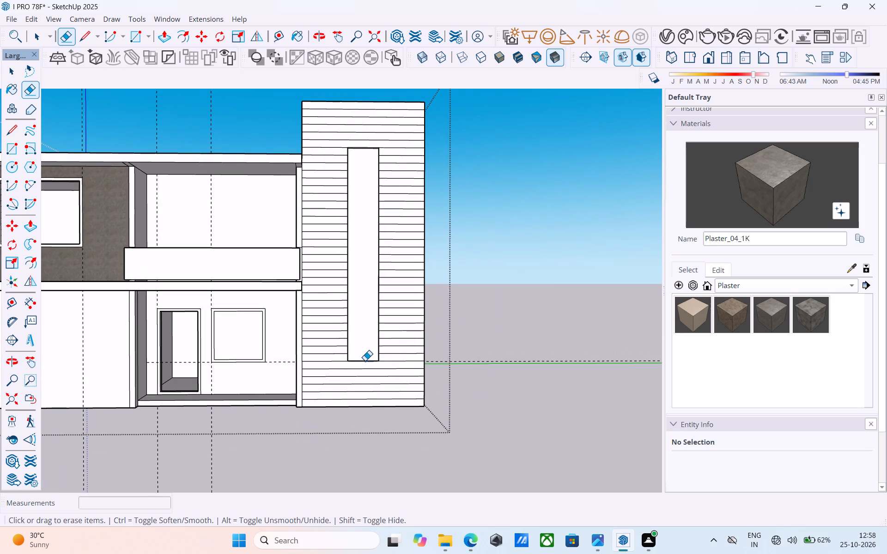
scroll(363, 347, down, 6)
middle_drag(363, 347, 389, 355)
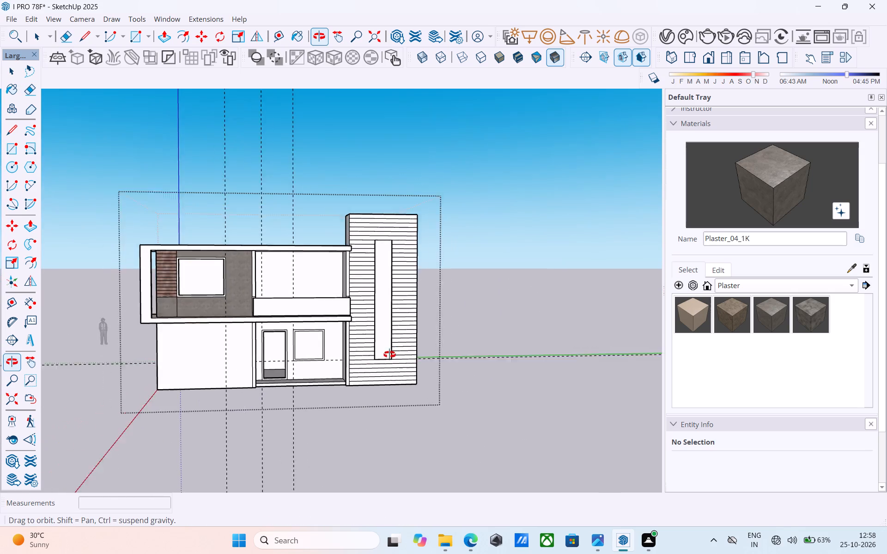
middle_drag(389, 355, 429, 386)
Erase the stray edge across the roof overhang's underside, where the plastered wall meets the balcony.
scroll(366, 297, up, 3)
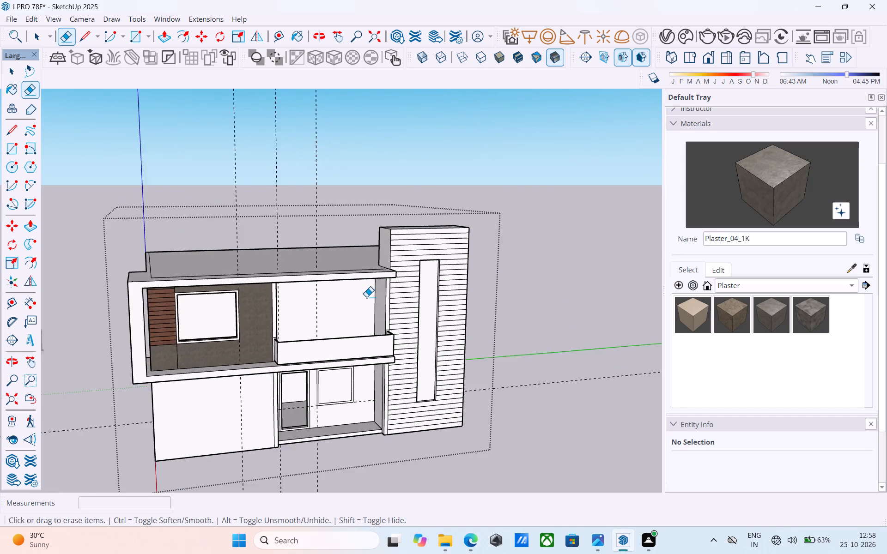
scroll(366, 297, up, 2)
middle_drag(365, 297, 546, 319)
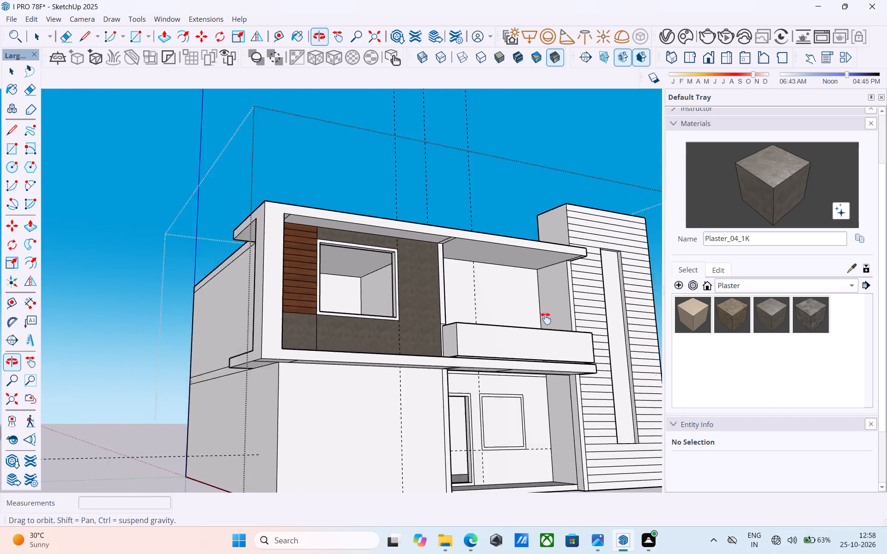
middle_drag(546, 319, 597, 350)
scroll(509, 280, up, 5)
middle_drag(537, 315, 508, 256)
scroll(508, 254, up, 4)
drag(481, 186, 535, 188)
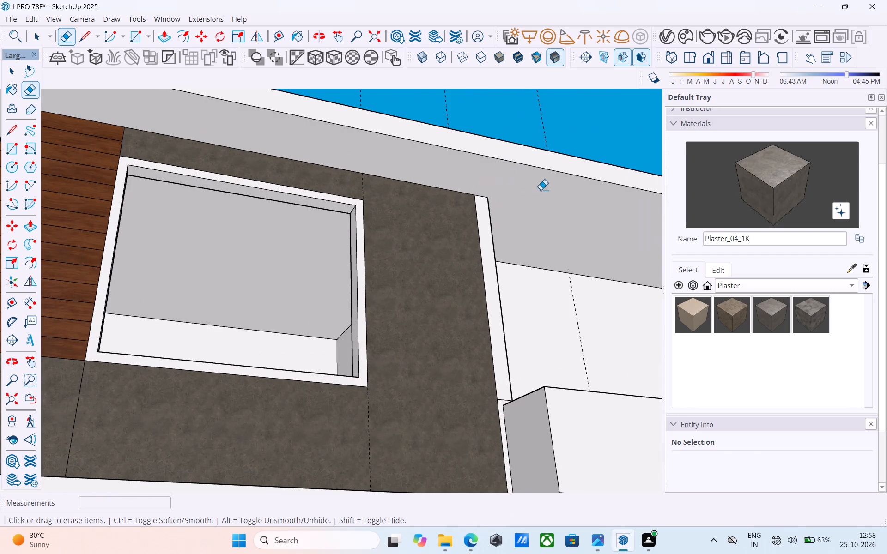
Erase the stray edge on the roof overhang's underside at the wood-clad corner.
scroll(541, 191, down, 5)
shift+middle_drag(547, 213, 590, 254)
middle_drag(361, 207, 268, 187)
shift+middle_drag(205, 174, 368, 204)
scroll(254, 210, up, 4)
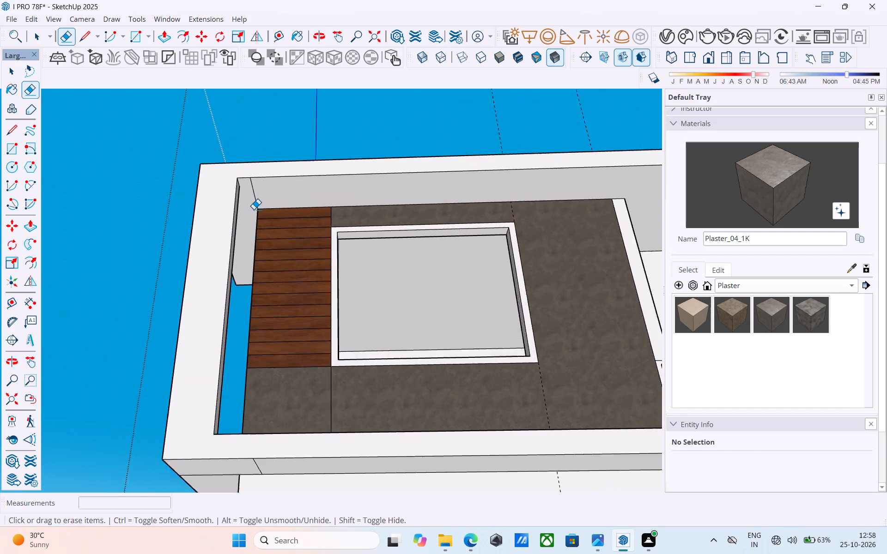
click(253, 201)
scroll(275, 197, down, 2)
drag(265, 196, 255, 199)
Erase the stray edge on the upper floor slab's underside at the outer corner below the wood cladding.
scroll(262, 206, down, 4)
shift+middle_drag(255, 238, 284, 187)
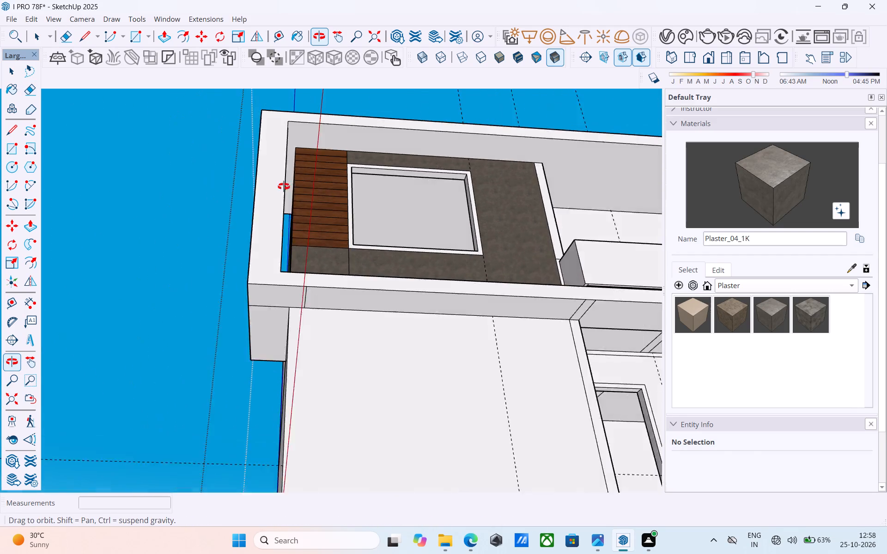
shift+middle_drag(284, 187, 297, 175)
click(395, 249)
drag(362, 255, 357, 264)
Erase the stray edges on the projecting slab's underside beside the porch and across the porch ceiling.
middle_drag(359, 268, 301, 253)
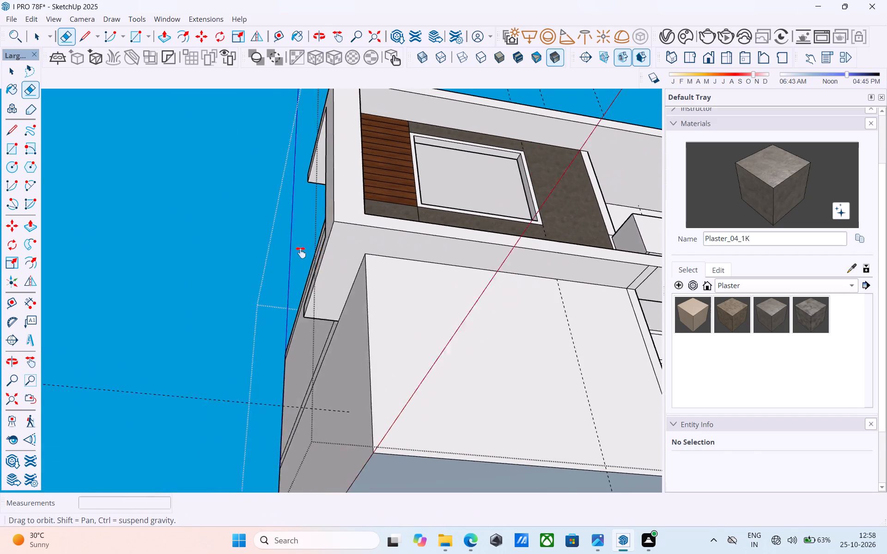
middle_drag(301, 253, 286, 251)
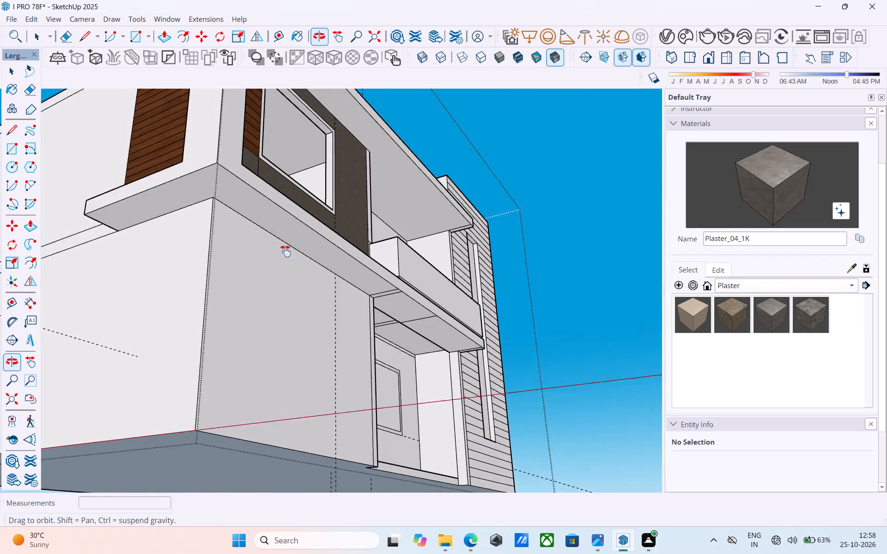
middle_drag(286, 251, 281, 247)
scroll(383, 300, up, 6)
drag(351, 271, 361, 278)
drag(407, 319, 422, 332)
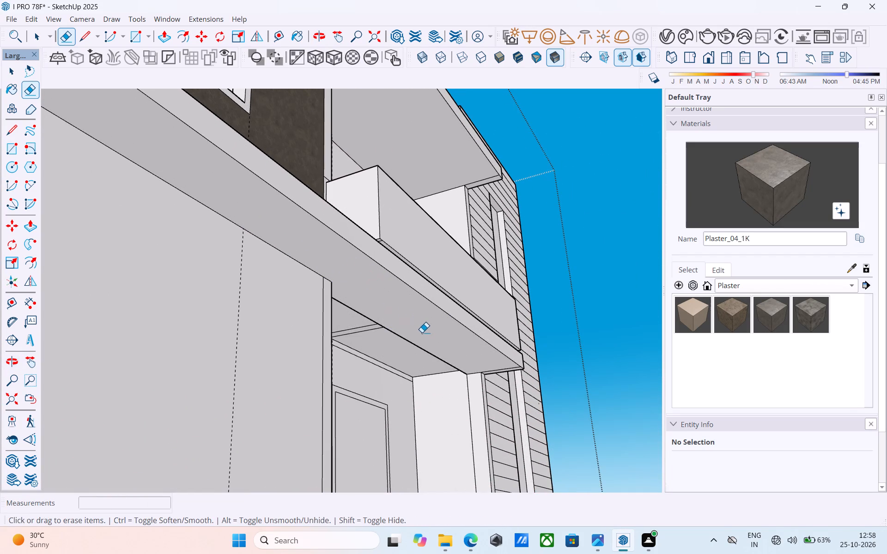
shift+middle_drag(425, 332, 471, 300)
drag(356, 244, 404, 269)
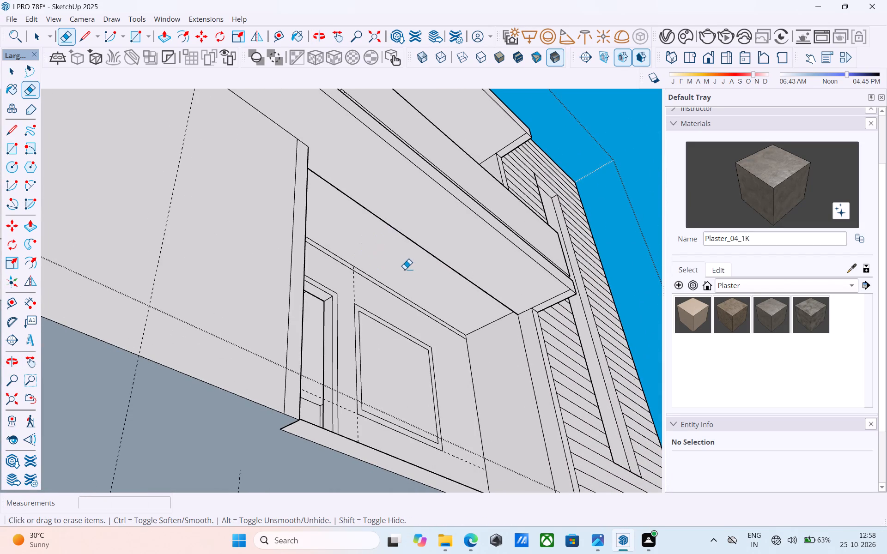
Erase the edges separating the unpainted vertical strip from the plastered wall beside the balcony, down along the parapet end.
scroll(404, 268, down, 5)
shift+middle_drag(404, 269, 373, 378)
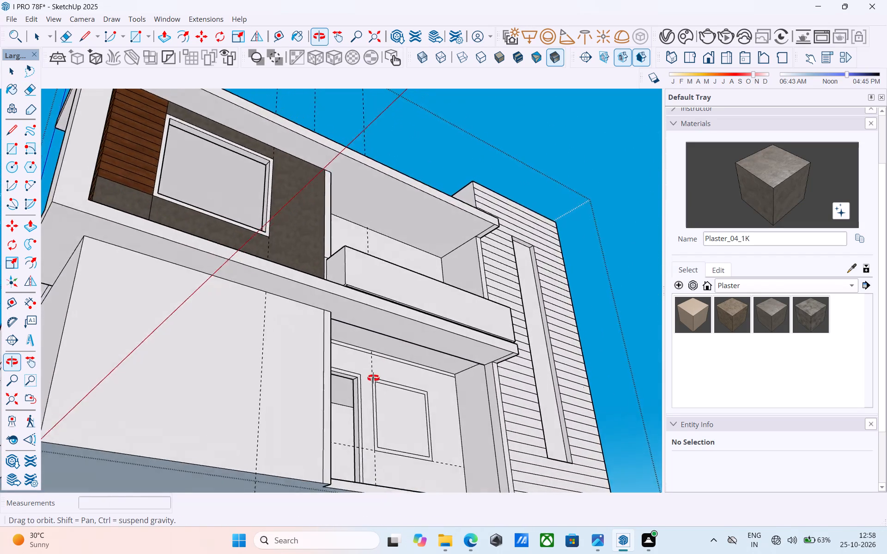
shift+middle_drag(373, 378, 361, 391)
shift+middle_drag(311, 285, 326, 351)
scroll(344, 316, up, 6)
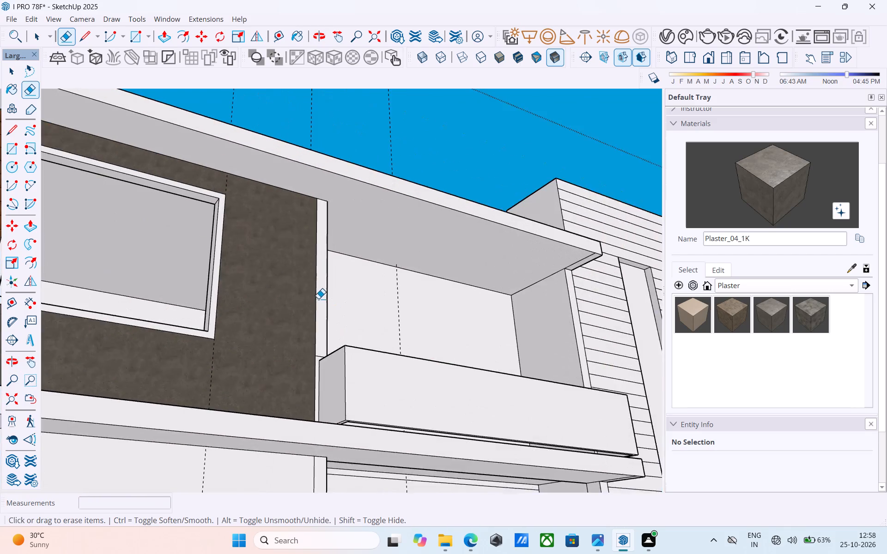
scroll(318, 299, up, 2)
click(314, 291)
scroll(313, 290, down, 5)
shift+middle_drag(324, 326, 326, 337)
scroll(325, 337, up, 5)
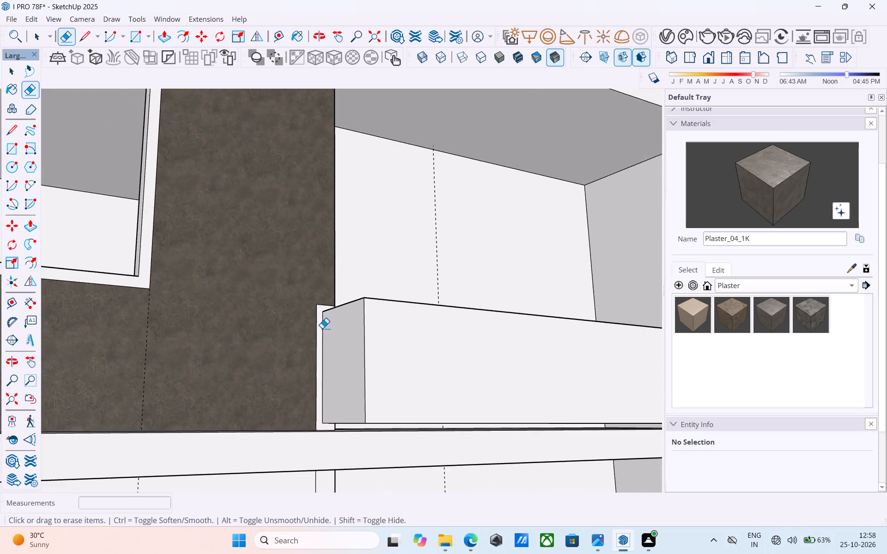
scroll(322, 328, up, 5)
drag(316, 294, 310, 290)
drag(324, 290, 324, 281)
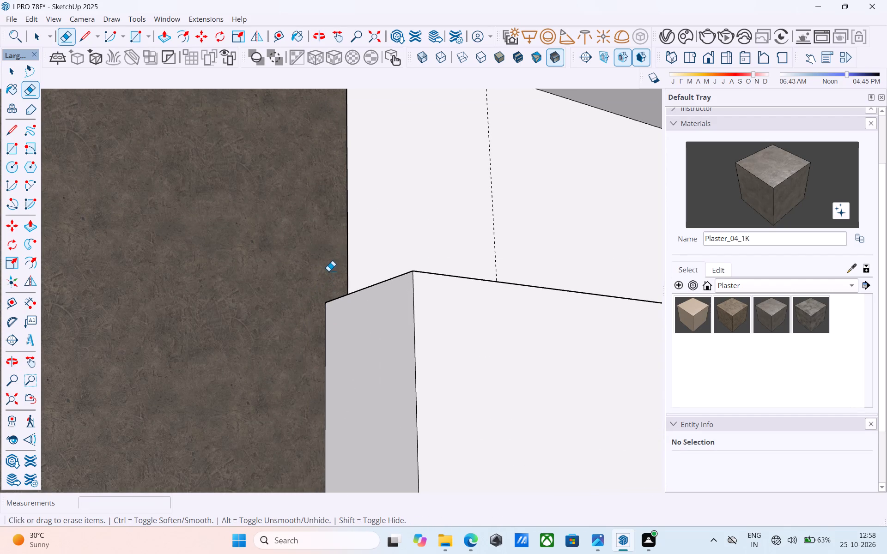
scroll(328, 271, down, 11)
shift+middle_drag(315, 294, 291, 394)
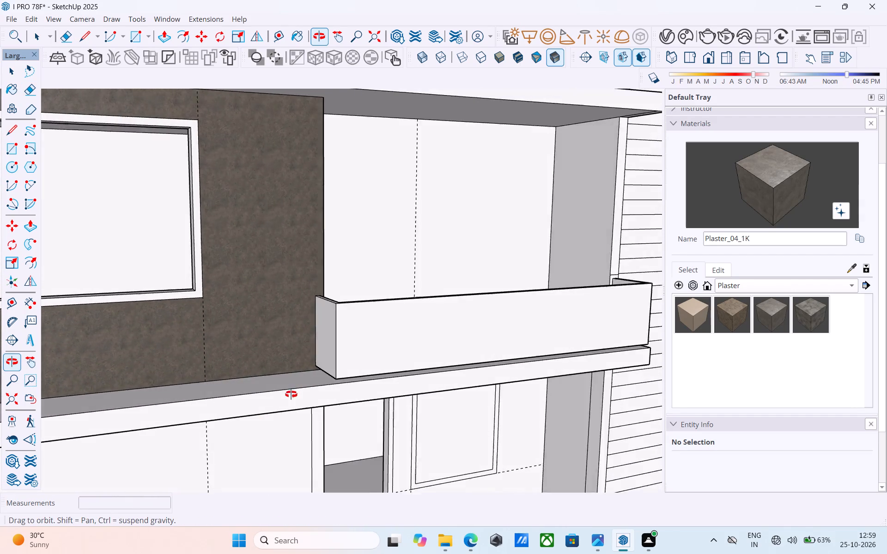
Erase the stray edge on the roof overhang's underside at the balcony corner beside the horizontally lined block.
shift+middle_drag(291, 394, 226, 305)
scroll(318, 361, up, 16)
shift+middle_drag(325, 374, 311, 373)
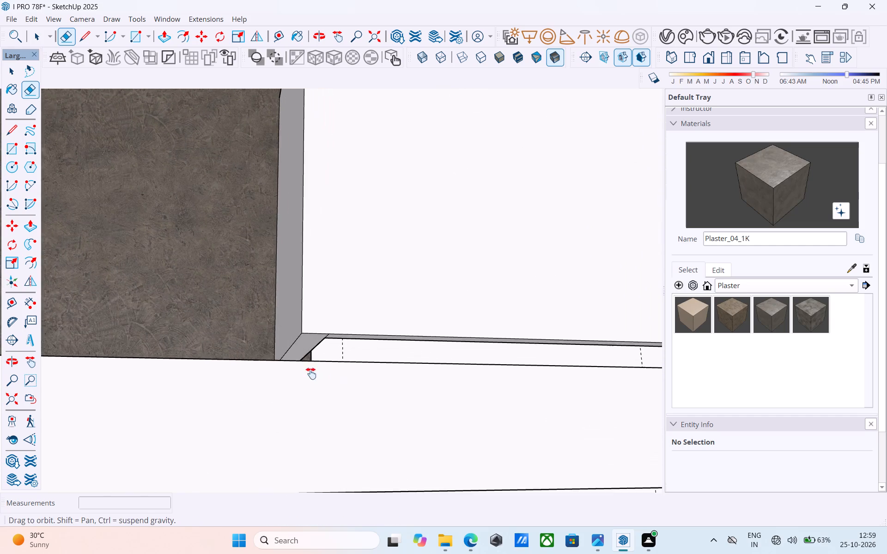
shift+middle_drag(311, 373, 288, 352)
scroll(274, 348, down, 16)
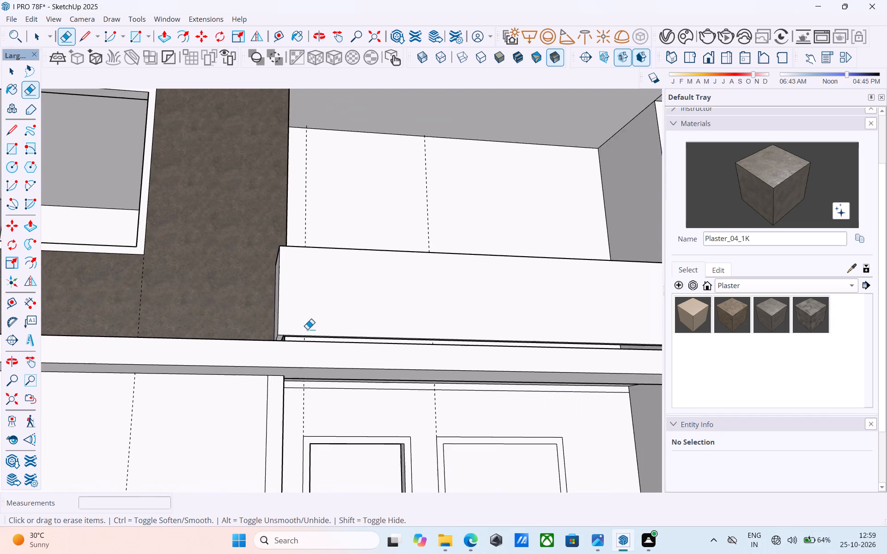
scroll(293, 323, down, 4)
middle_drag(369, 319, 340, 382)
shift+middle_drag(397, 339, 370, 365)
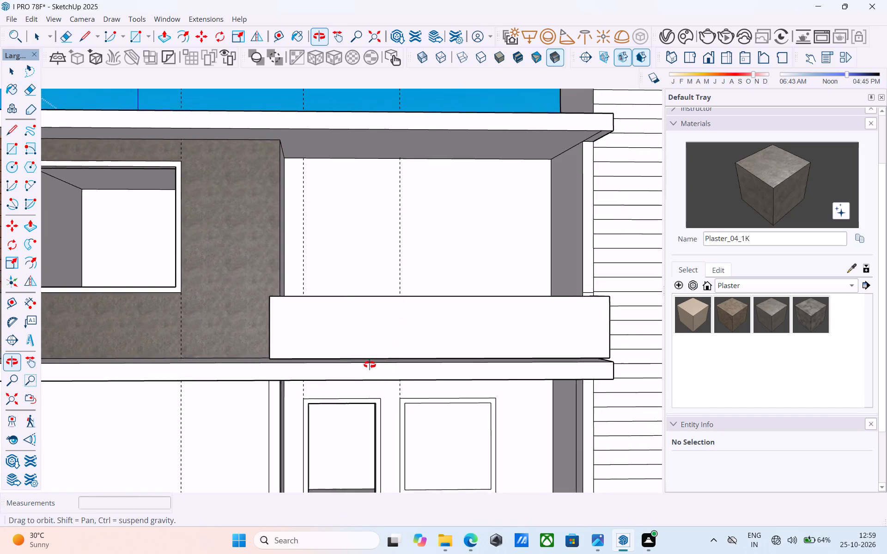
shift+middle_drag(370, 365, 224, 356)
shift+middle_drag(460, 280, 441, 296)
scroll(571, 142, up, 5)
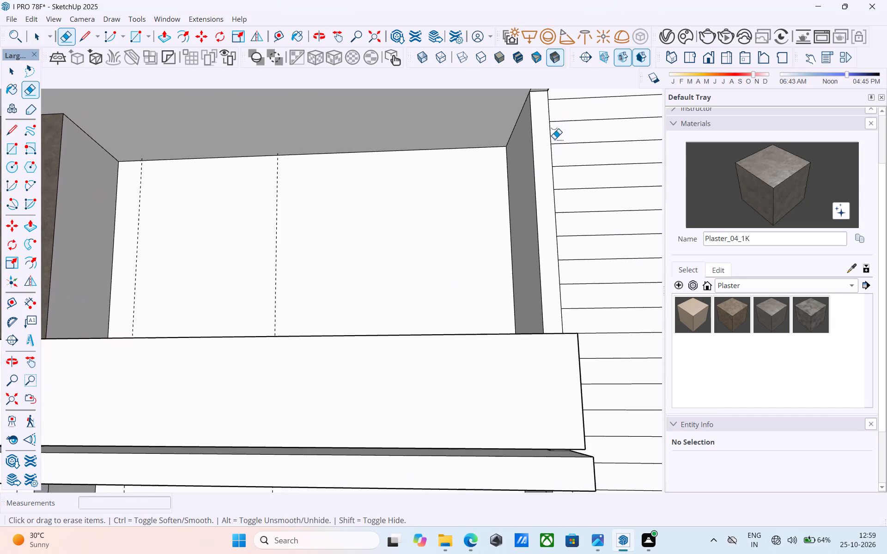
shift+middle_drag(550, 147, 544, 264)
click(536, 196)
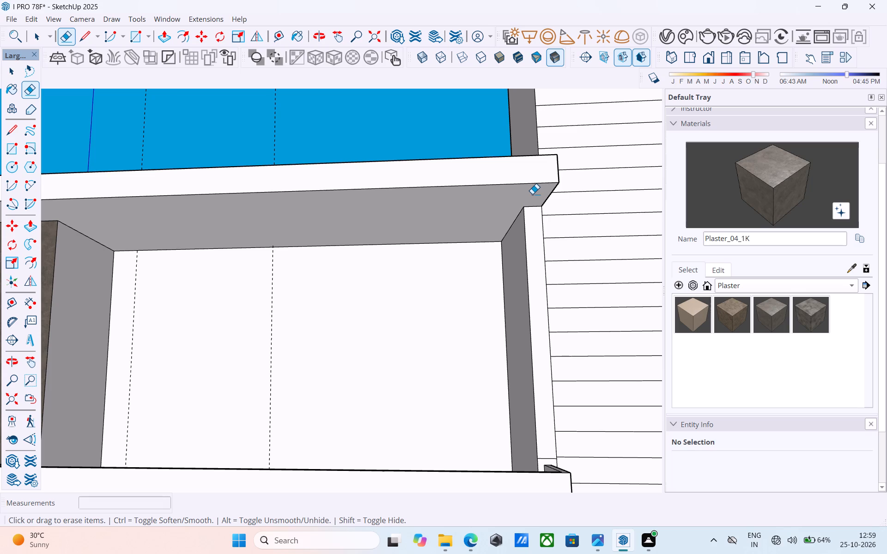
Examine the front facade, balcony and wood-clad corner from several angles for remaining stray edges and unfinished surfaces.
scroll(541, 177, down, 9)
middle_drag(526, 224, 516, 299)
scroll(485, 275, down, 11)
middle_drag(472, 294, 498, 310)
middle_drag(475, 300, 450, 283)
middle_drag(462, 299, 453, 291)
scroll(455, 293, up, 5)
middle_click(463, 295)
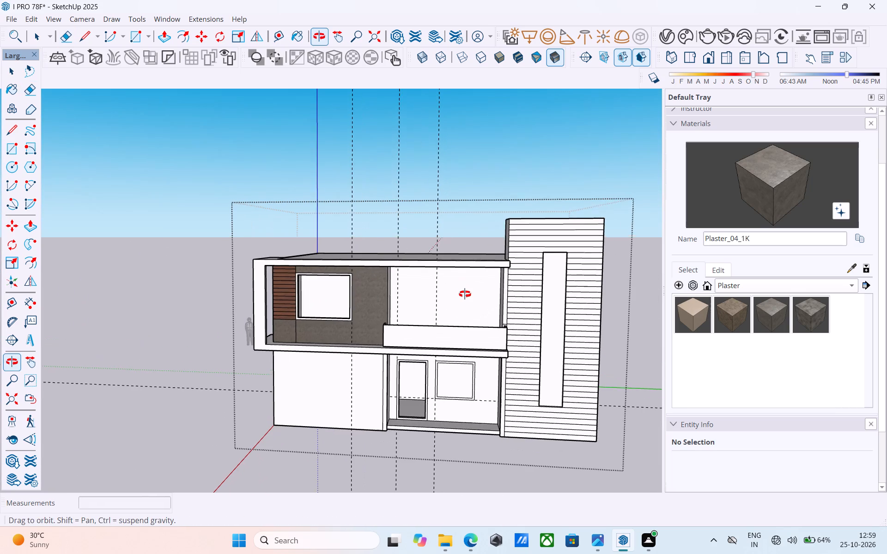
scroll(465, 294, up, 1)
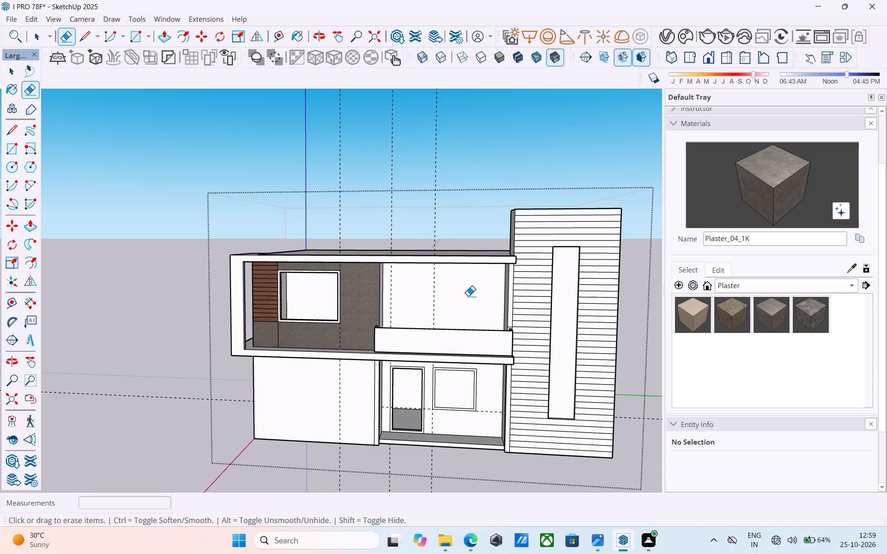
scroll(467, 292, down, 5)
middle_drag(465, 295, 465, 296)
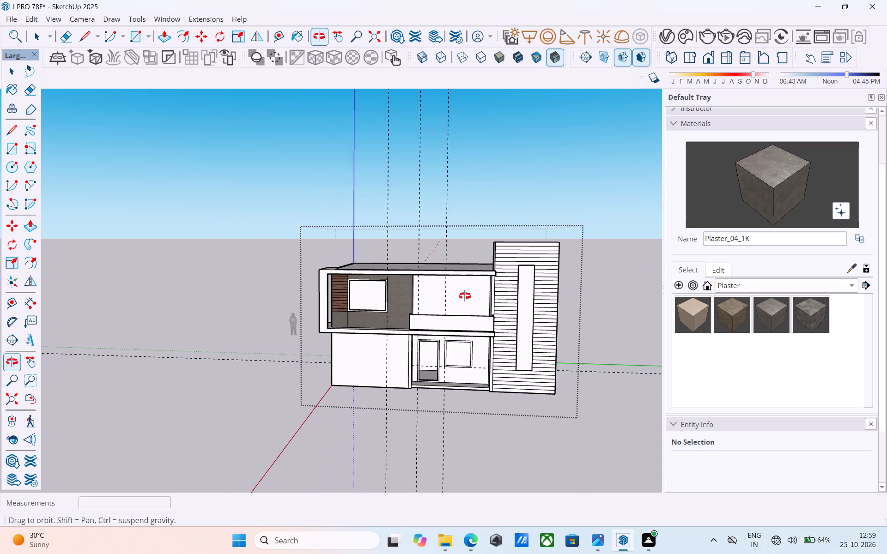
middle_drag(465, 296, 481, 307)
scroll(481, 309, up, 9)
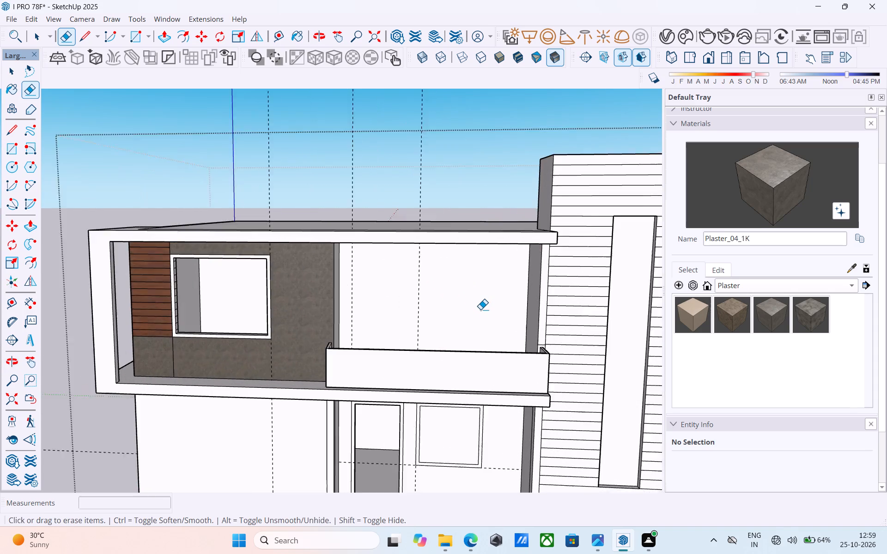
scroll(480, 309, up, 5)
scroll(477, 301, down, 5)
middle_drag(472, 301, 496, 310)
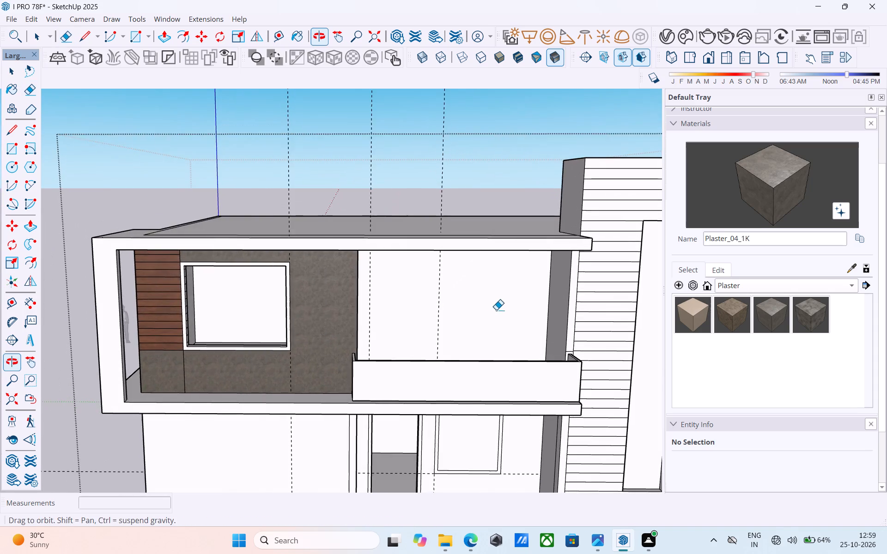
middle_drag(496, 310, 496, 309)
middle_drag(491, 310, 493, 288)
scroll(334, 337, down, 3)
middle_drag(343, 342, 494, 307)
scroll(322, 341, down, 4)
middle_drag(314, 342, 334, 373)
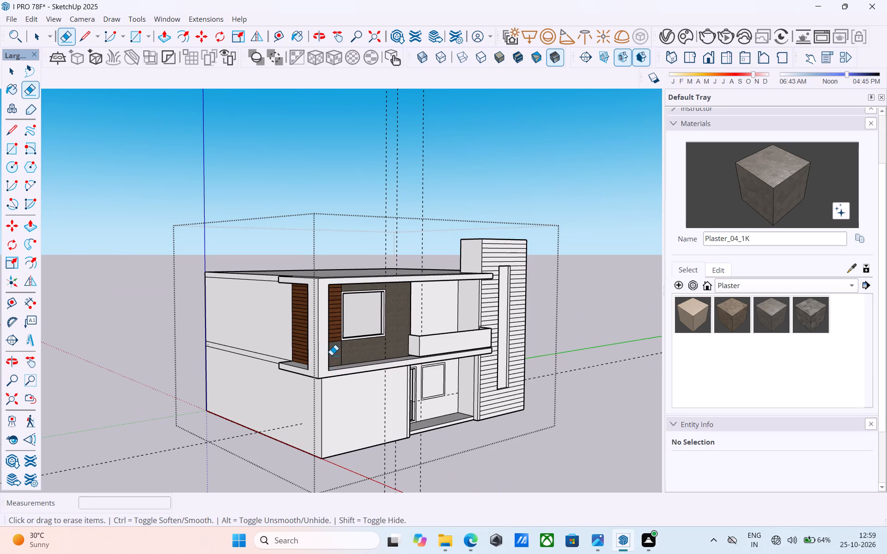
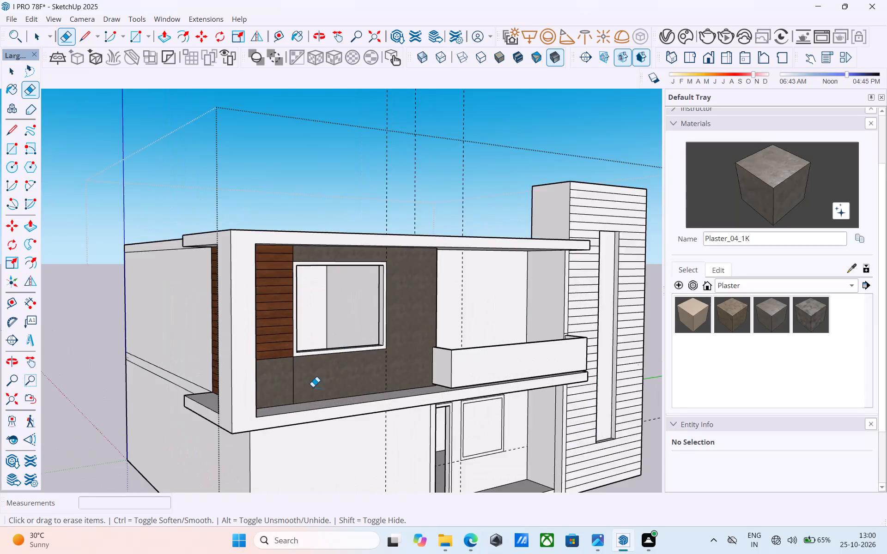
Erase the stray vertical line below the wood cladding on the upper plaster wall and the vertical guide crossing that wall.
drag(301, 380, 280, 376)
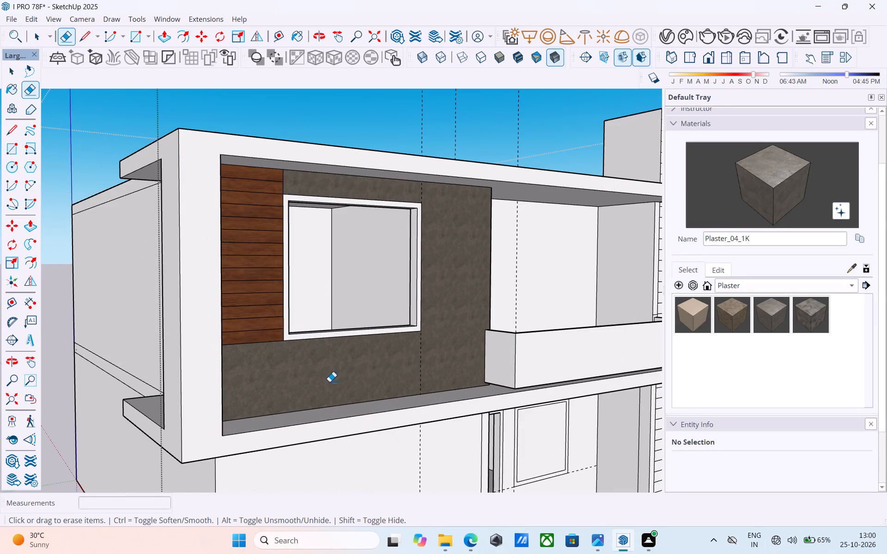
drag(426, 378, 415, 370)
Draw a 6' 9" by 5' 6" rectangle across the inner edges of the upper-floor window opening, from corner to opposite corner.
scroll(417, 370, down, 6)
middle_drag(419, 372, 308, 373)
scroll(477, 335, down, 10)
middle_drag(413, 353, 429, 352)
scroll(402, 328, down, 3)
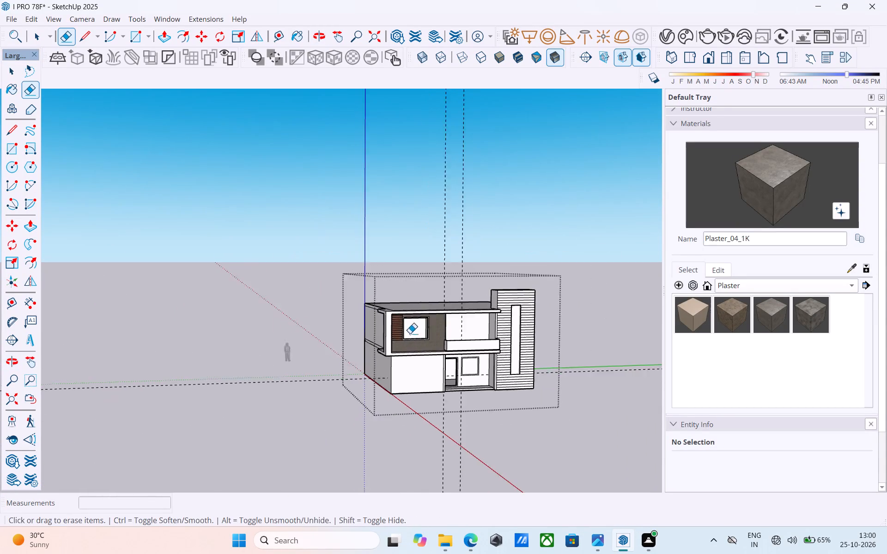
middle_drag(407, 332, 285, 305)
scroll(292, 299, up, 20)
scroll(292, 299, up, 1)
middle_drag(366, 344, 349, 341)
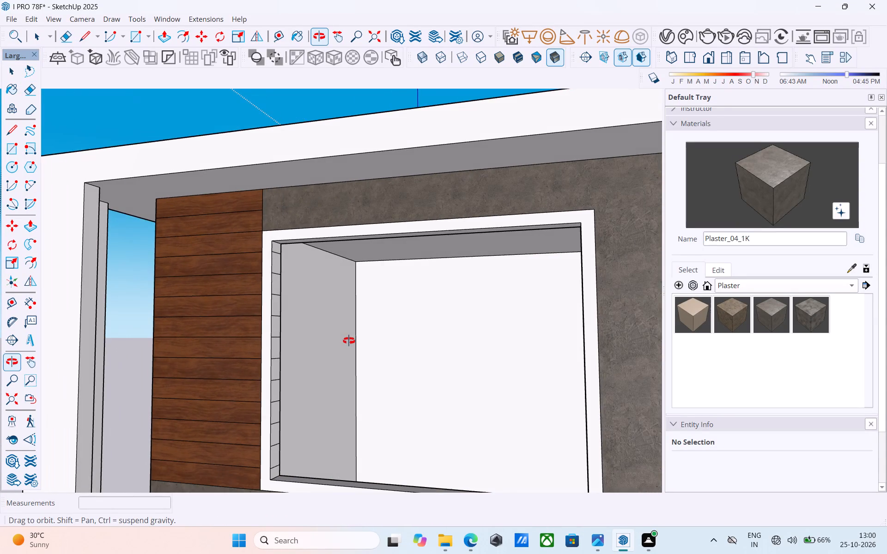
middle_drag(349, 341, 346, 340)
key(r)
scroll(322, 317, up, 1)
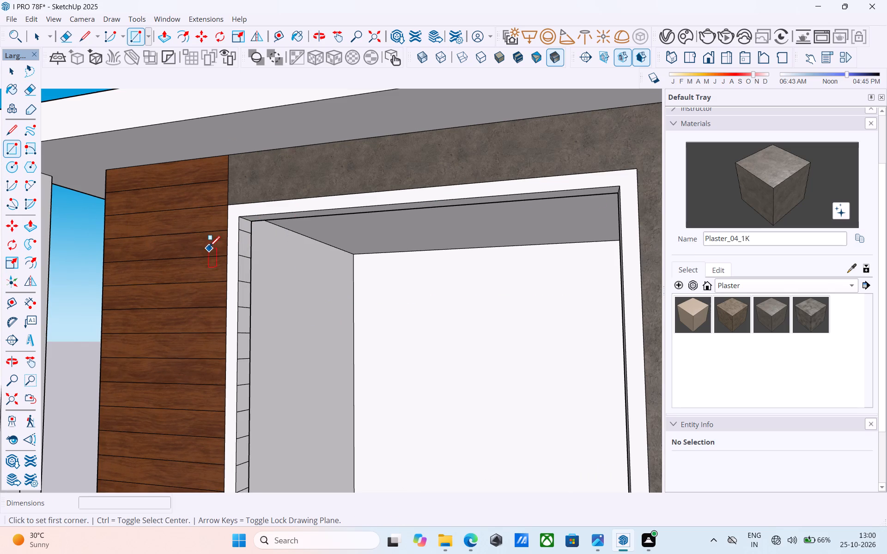
middle_drag(212, 240, 223, 233)
shift+middle_drag(244, 251, 237, 205)
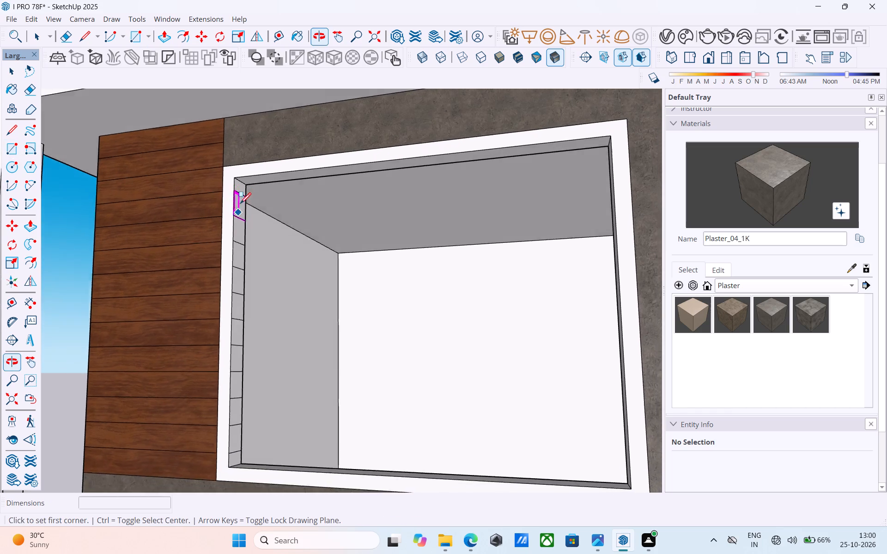
scroll(249, 200, up, 4)
click(245, 173)
scroll(246, 171, down, 11)
shift+middle_drag(367, 291, 361, 280)
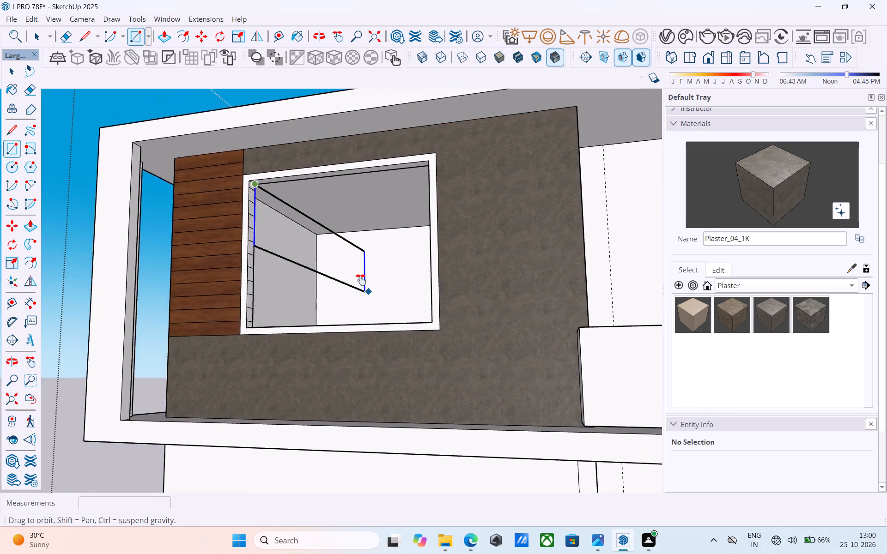
shift+middle_drag(361, 280, 437, 324)
scroll(257, 207, down, 11)
middle_drag(383, 300, 412, 296)
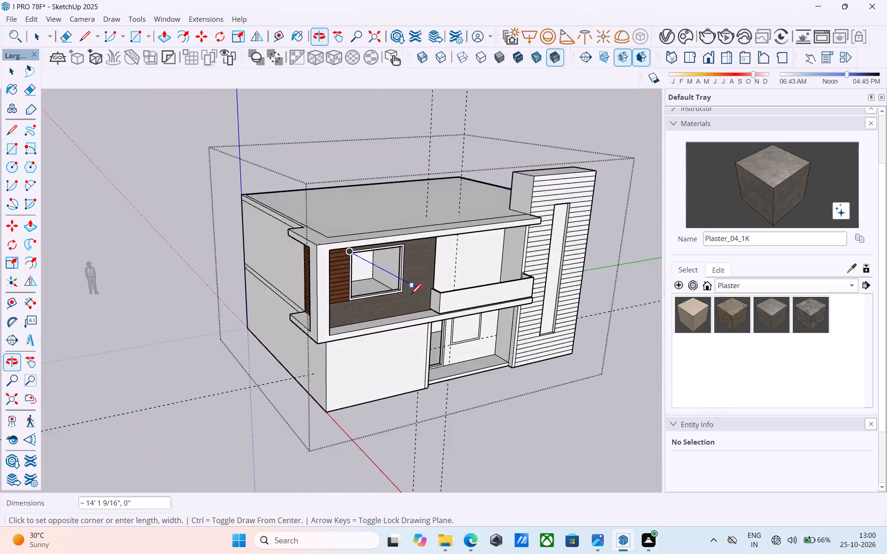
scroll(411, 295, up, 14)
scroll(388, 265, up, 2)
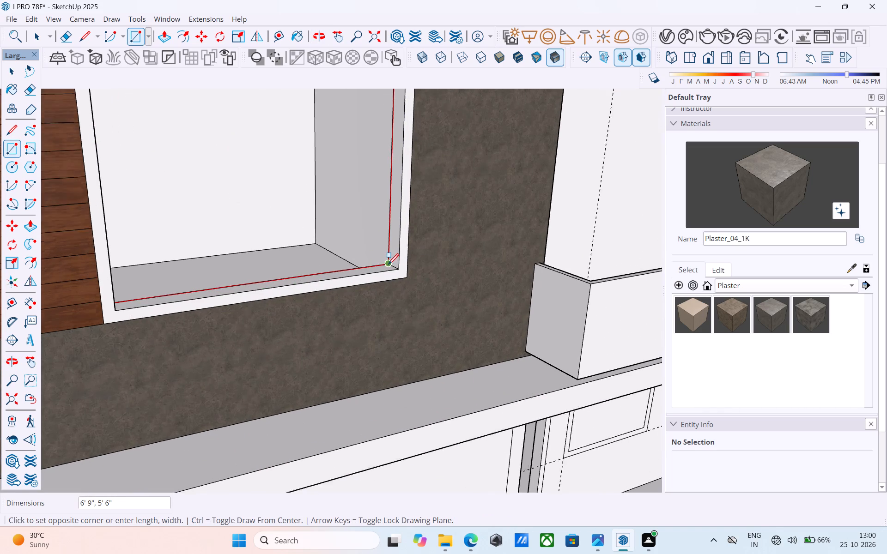
scroll(388, 265, up, 1)
click(388, 265)
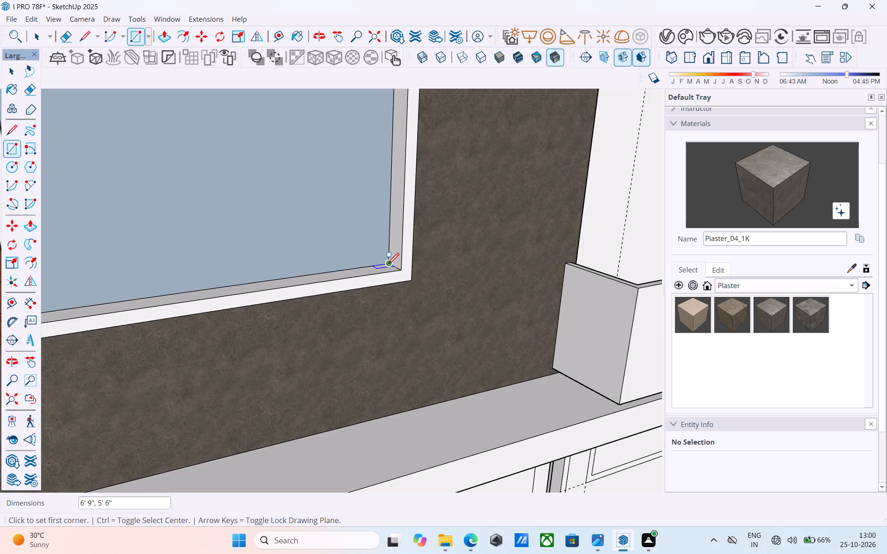
Paint the recessed face of the upper-floor window with the solid colour I01_Sky_Frost.
scroll(390, 266, down, 5)
click(736, 284)
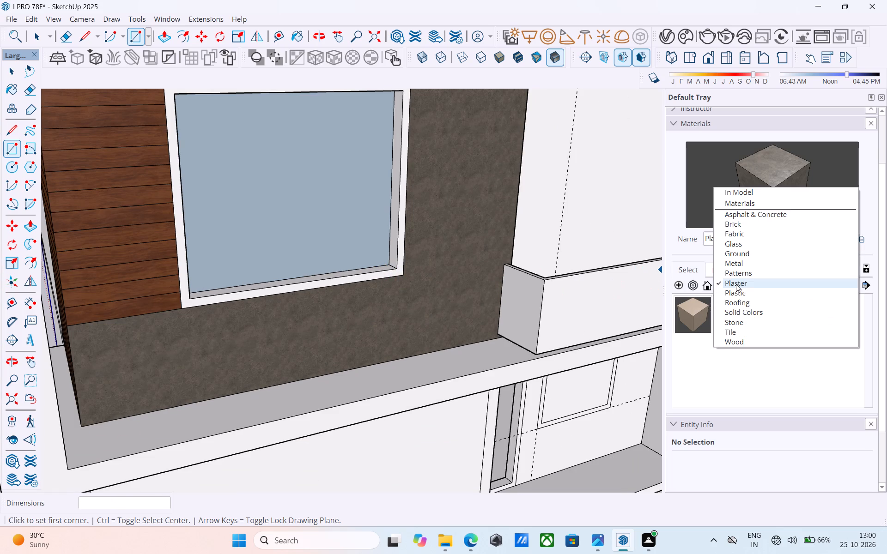
click(753, 314)
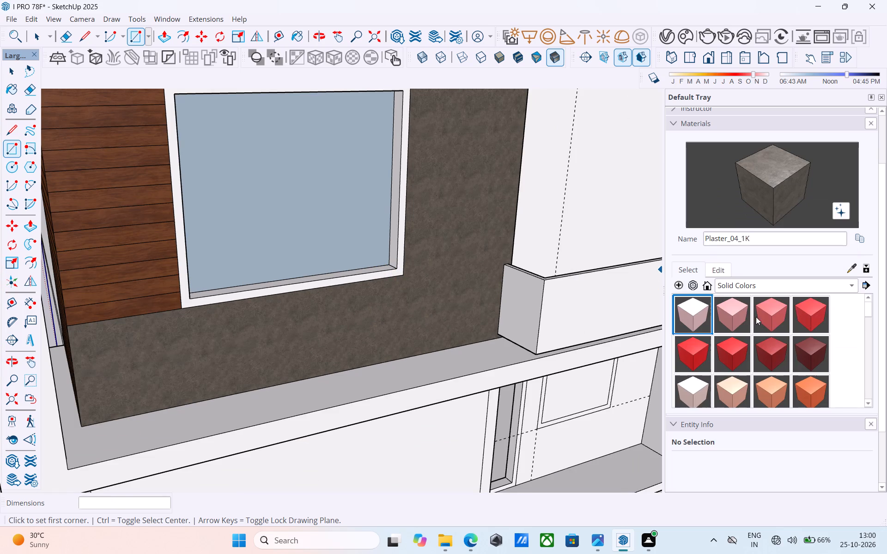
scroll(782, 339, down, 15)
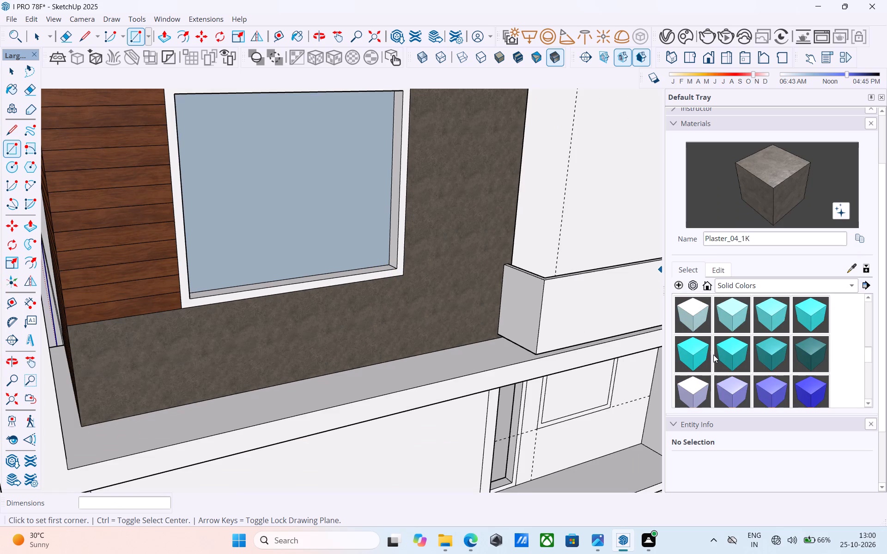
scroll(713, 354, down, 1)
click(697, 352)
click(346, 166)
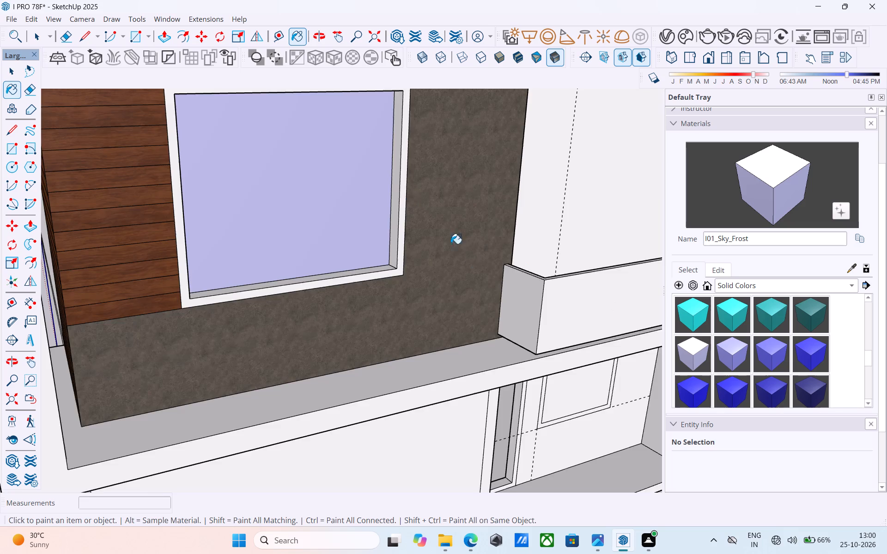
Draw a second 6' 9" by 5' 6" rectangle across the outer edges of the upper-floor window opening, flush with the frame.
scroll(479, 272, down, 11)
middle_drag(529, 247, 391, 207)
scroll(539, 219, down, 6)
scroll(421, 204, up, 8)
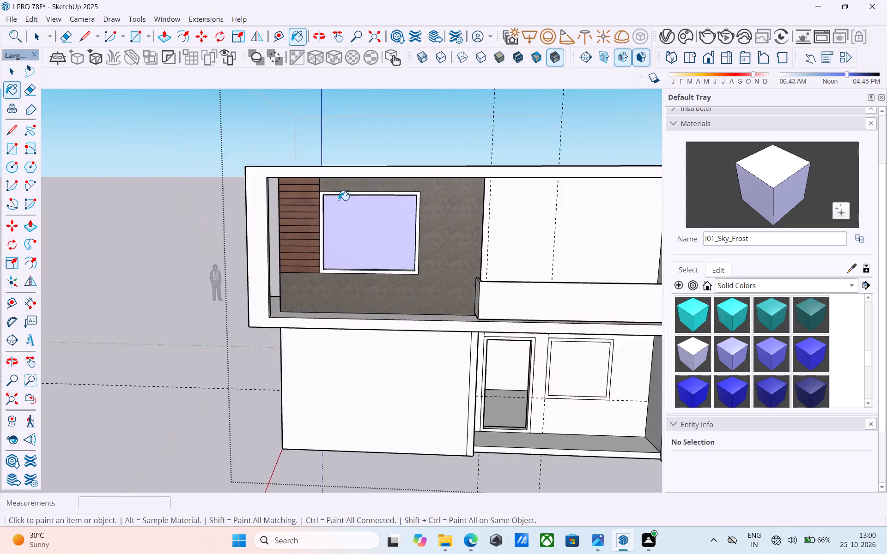
scroll(339, 200, up, 15)
key(r)
scroll(323, 205, down, 3)
middle_drag(322, 205, 336, 236)
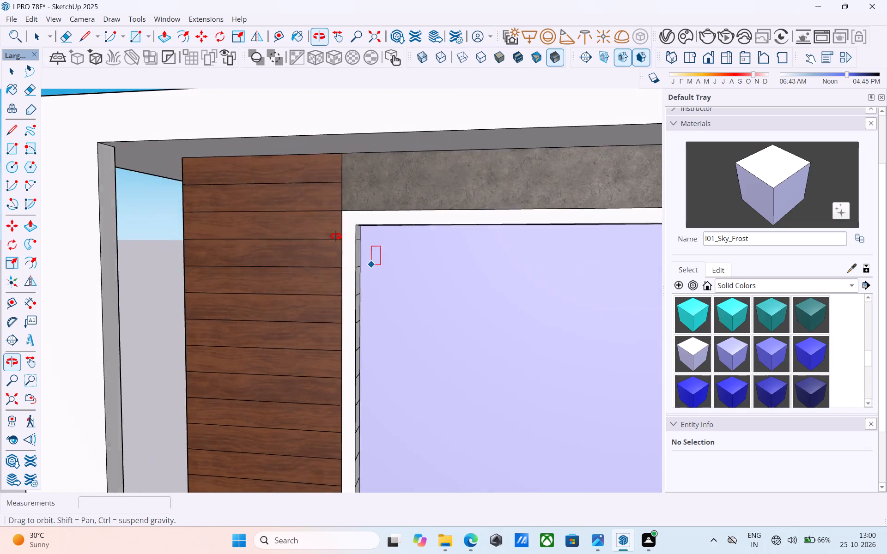
middle_drag(336, 236, 304, 217)
scroll(306, 219, down, 1)
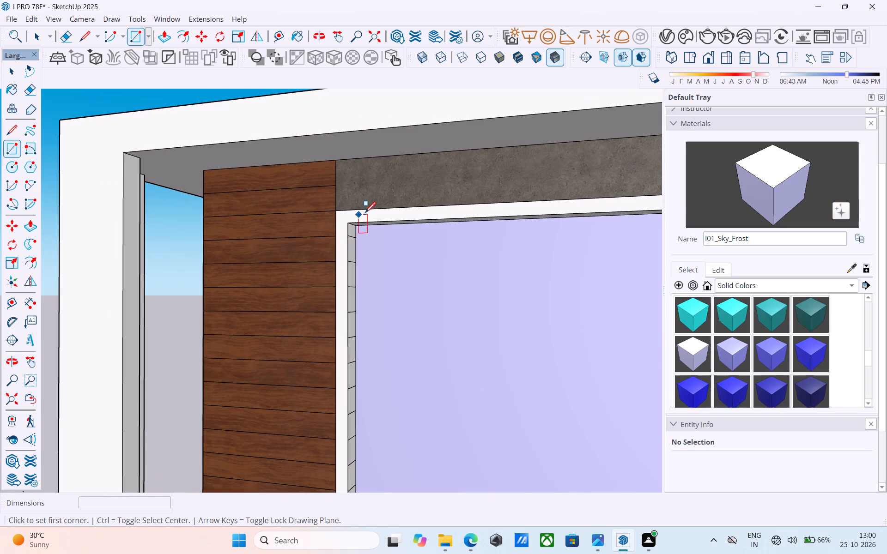
scroll(365, 215, up, 5)
click(338, 226)
scroll(316, 209, down, 6)
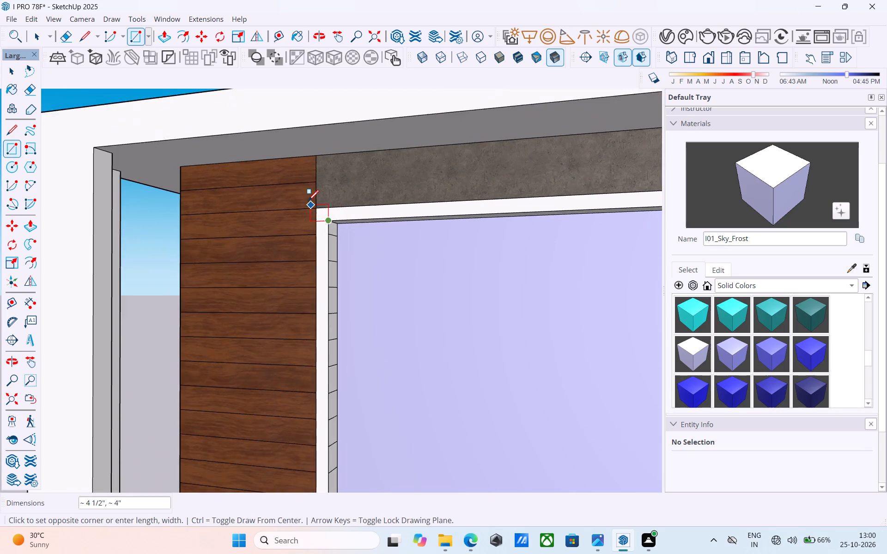
scroll(308, 202, down, 10)
scroll(449, 299, up, 9)
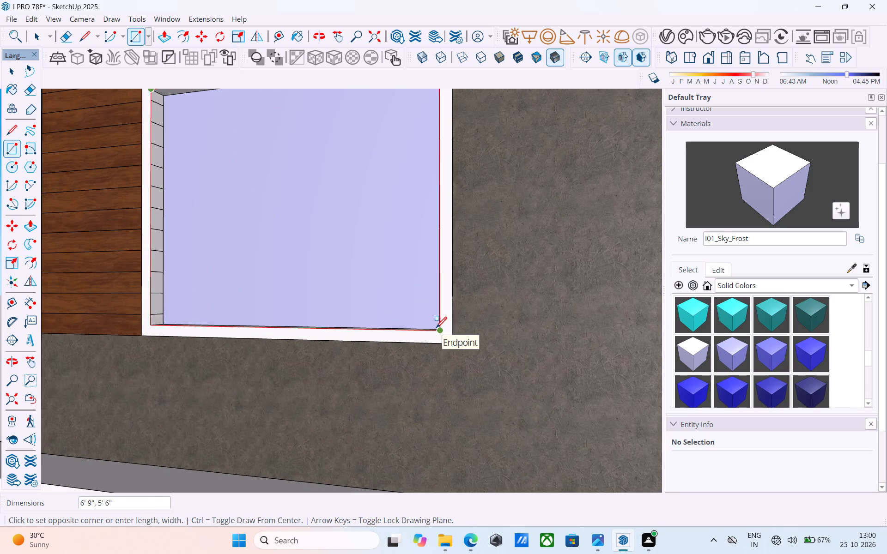
scroll(437, 329, up, 3)
click(437, 329)
Paint the new outer window face with the glass material Glass_Basic_01.
scroll(438, 328, down, 6)
middle_drag(440, 327, 555, 367)
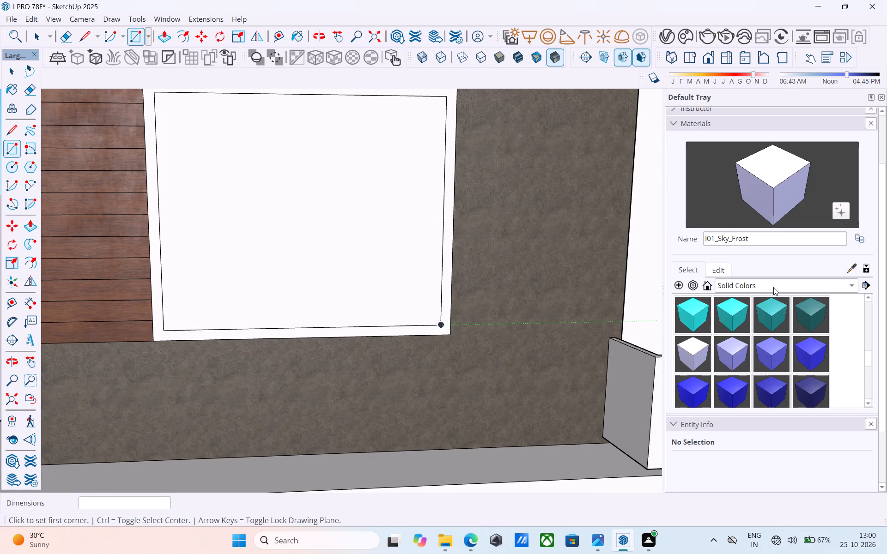
click(773, 287)
click(746, 213)
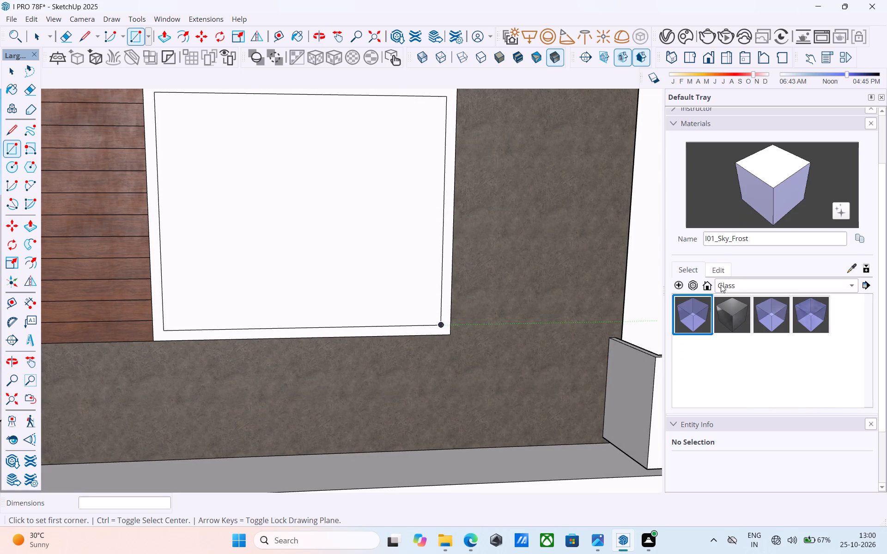
click(697, 306)
click(417, 259)
Paint the upper-floor window's white frame with the wood material Wood_Floor_12_1K.
scroll(414, 258, down, 14)
middle_drag(419, 280, 460, 296)
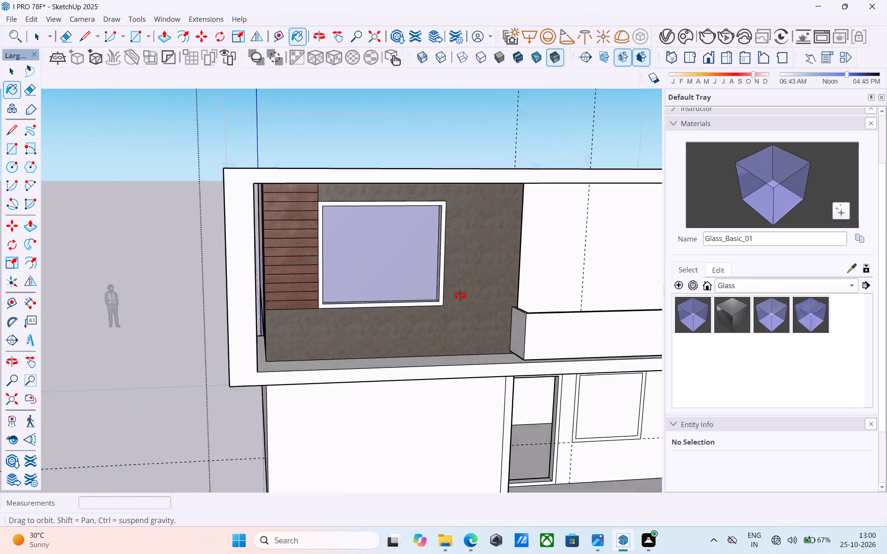
middle_drag(460, 296, 494, 334)
scroll(453, 317, up, 9)
click(718, 288)
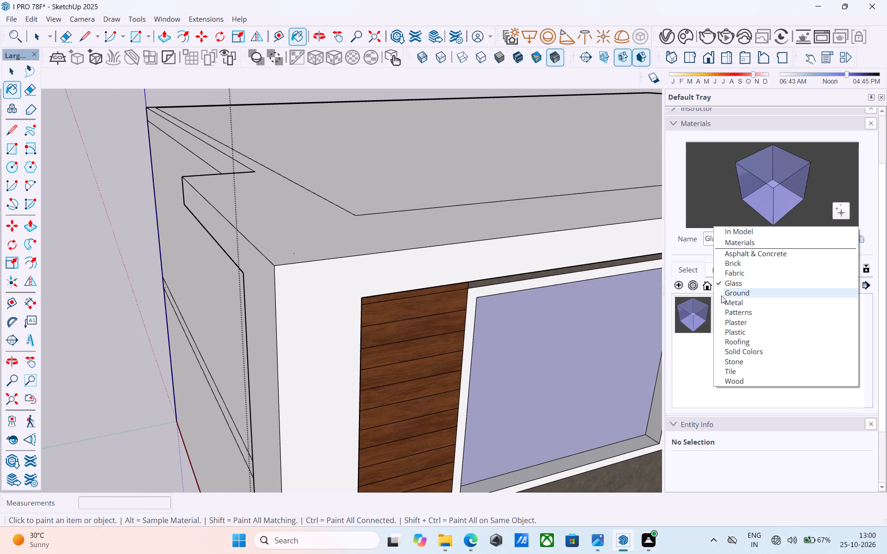
click(733, 379)
click(701, 355)
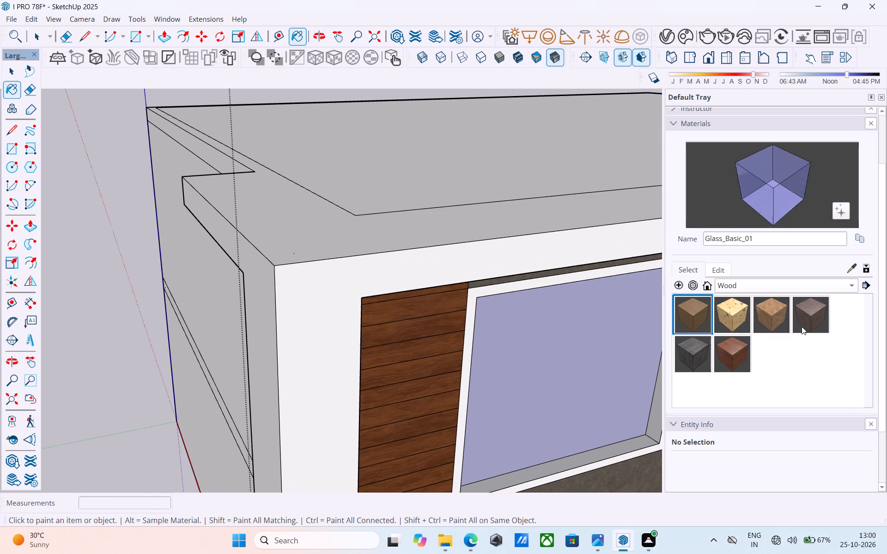
click(809, 315)
scroll(468, 304, up, 7)
click(470, 302)
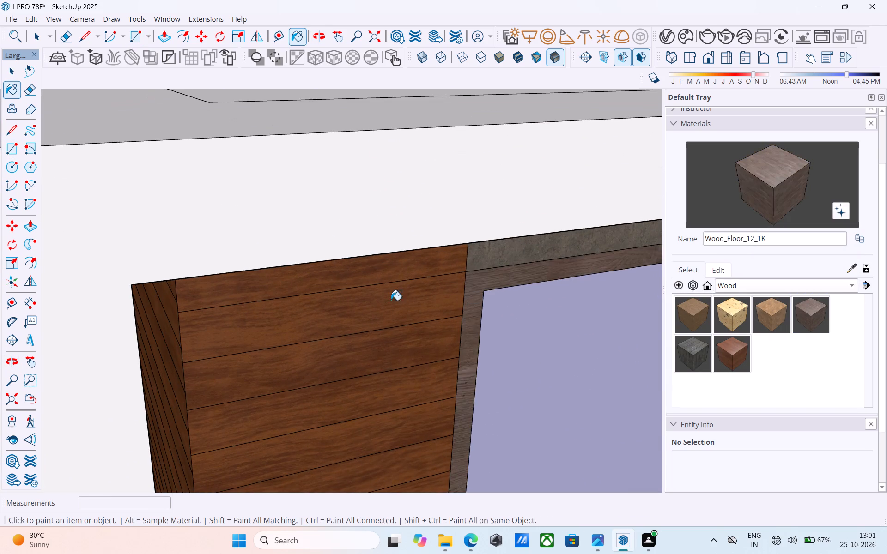
Examine the painted window, its frame and the front elevation from close up and from a distance.
scroll(391, 300, down, 11)
scroll(351, 298, up, 1)
scroll(351, 298, down, 8)
middle_drag(395, 300, 315, 202)
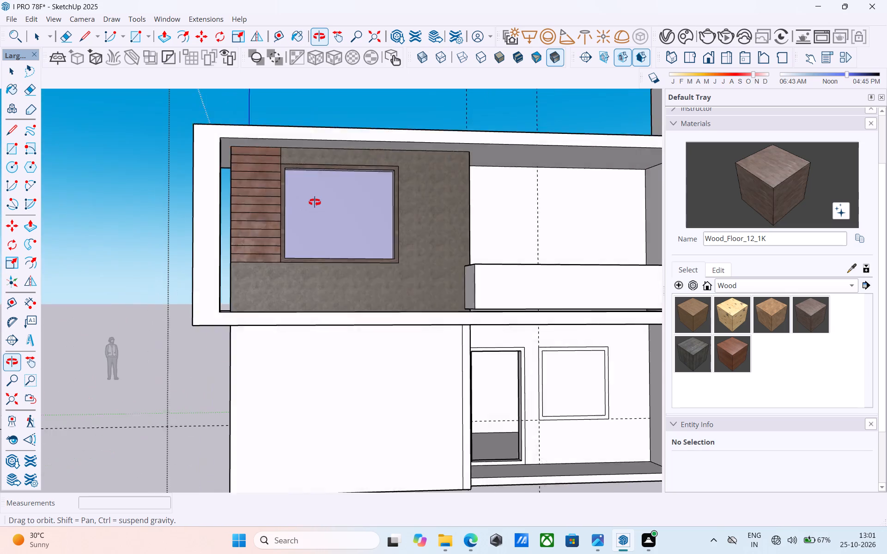
middle_drag(315, 202, 441, 268)
scroll(263, 250, down, 6)
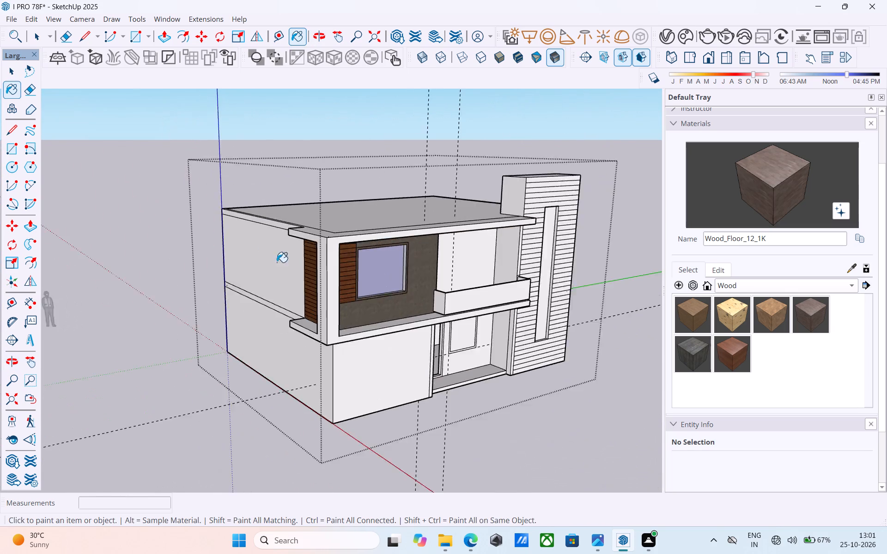
scroll(398, 251, up, 19)
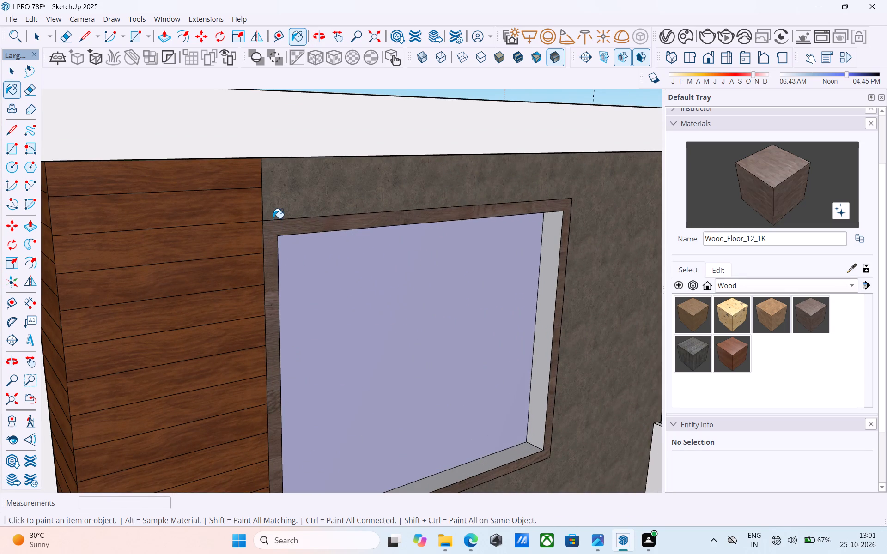
scroll(273, 218, down, 7)
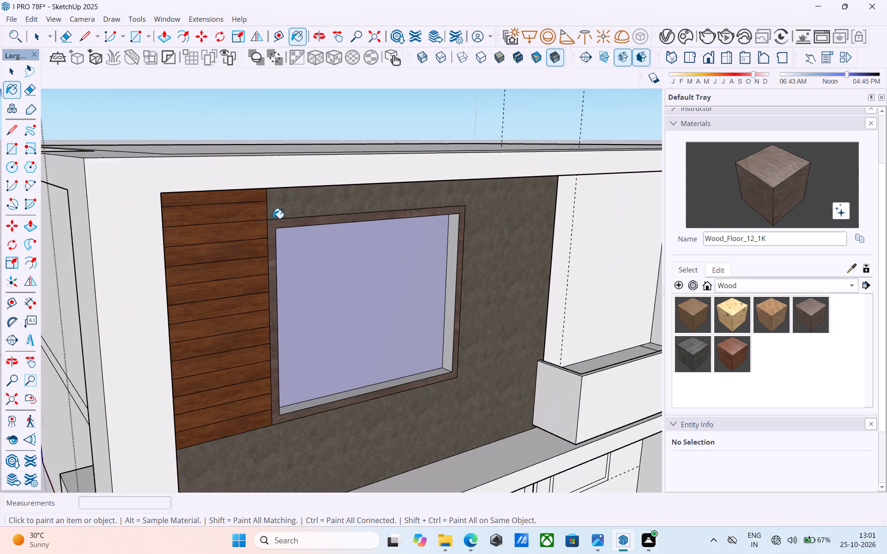
scroll(273, 218, down, 1)
middle_click(273, 218)
scroll(274, 224, down, 6)
scroll(274, 224, up, 1)
scroll(273, 225, down, 5)
middle_drag(273, 225, 298, 189)
scroll(298, 204, down, 5)
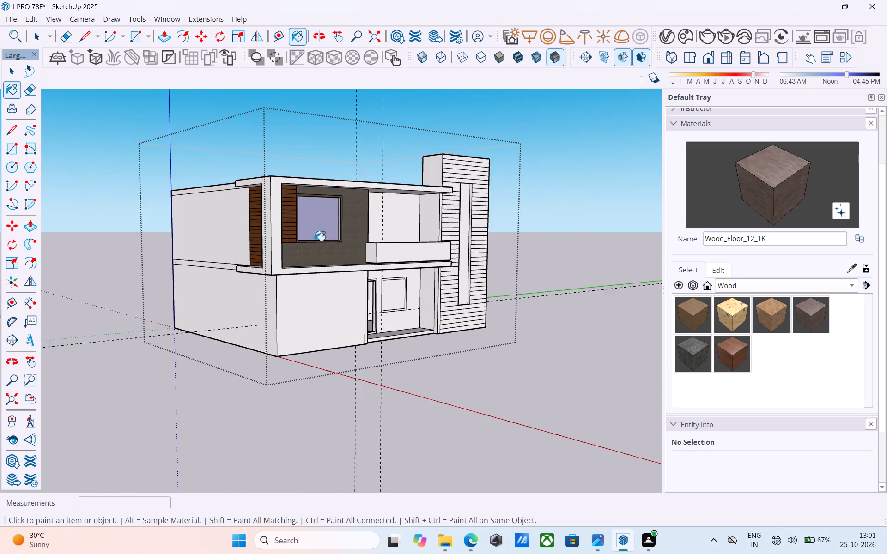
middle_drag(322, 306, 288, 351)
scroll(288, 351, up, 6)
Save the model.
key(t)
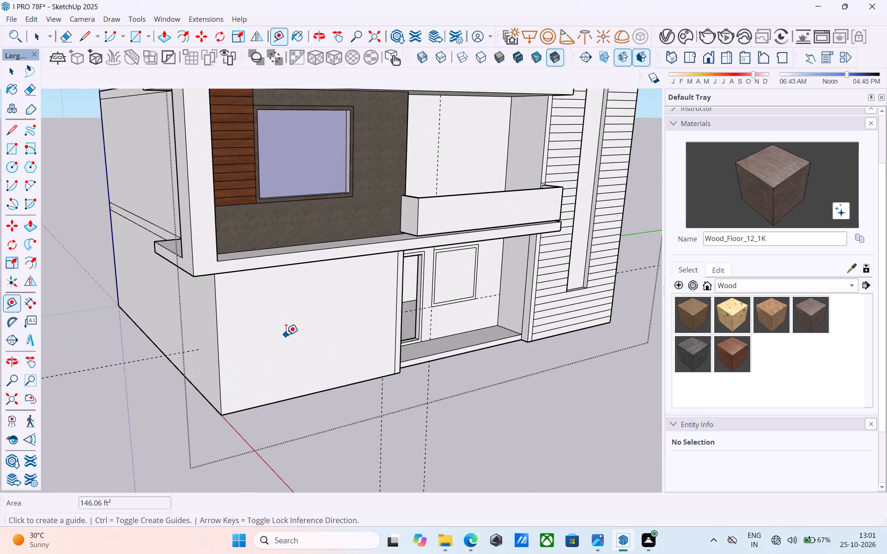
key(ctrl+s)
Place a horizontal guide 3' above the bottom edge of the blank ground-floor front wall.
click(314, 388)
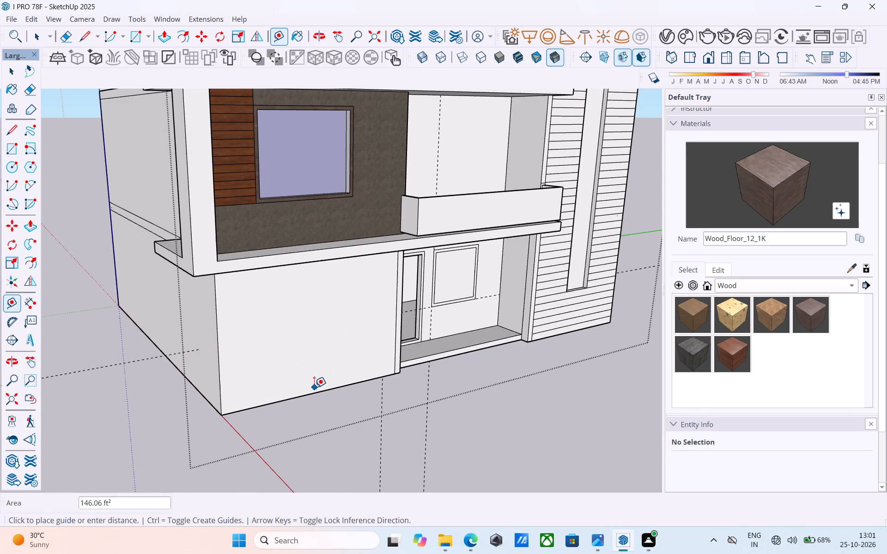
key(t)
click(314, 390)
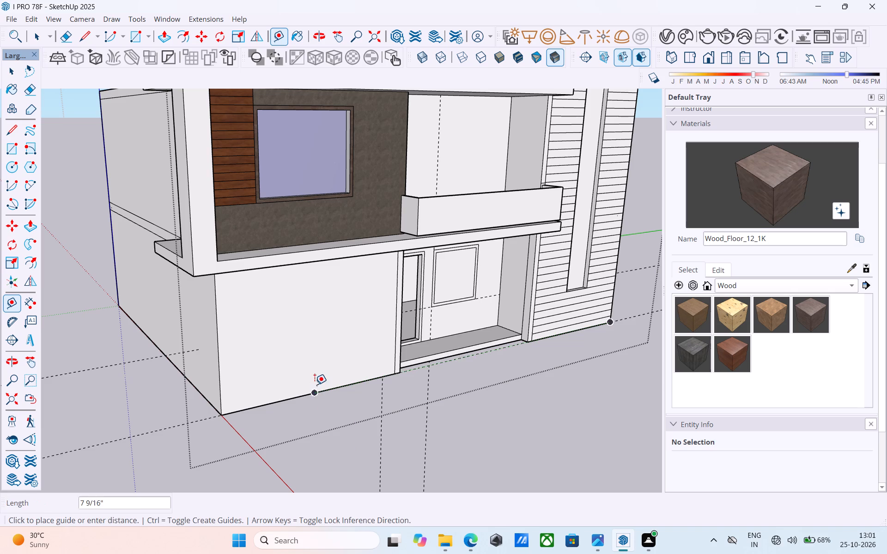
text(3')
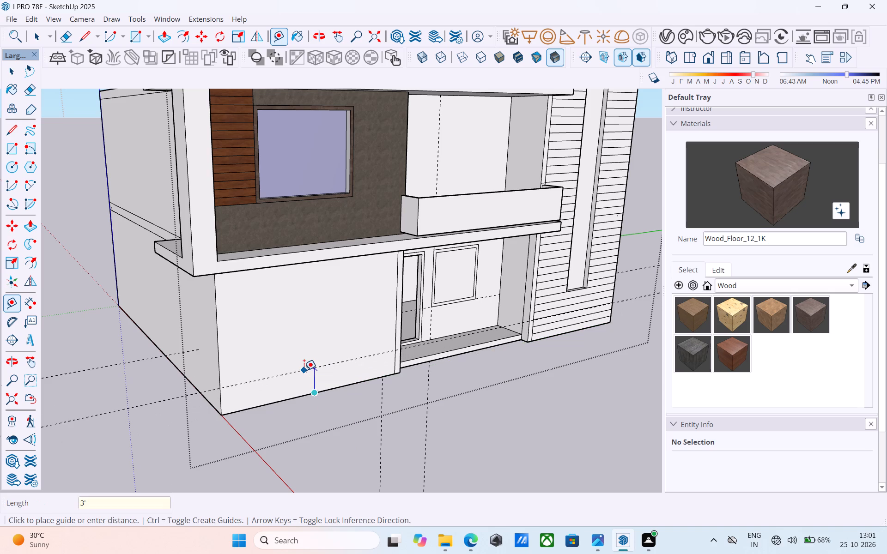
key(Return)
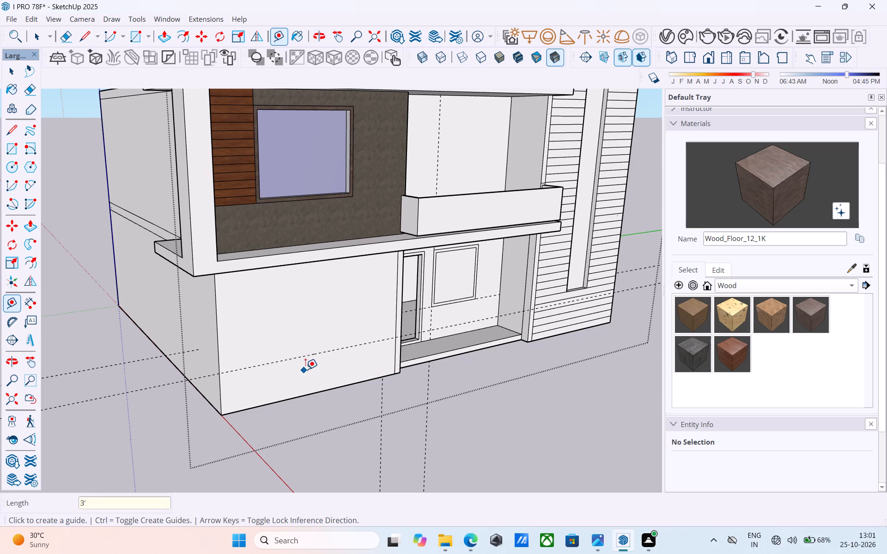
Place two vertical guides on the blank ground-floor front wall, one offset inward from each side edge.
click(221, 331)
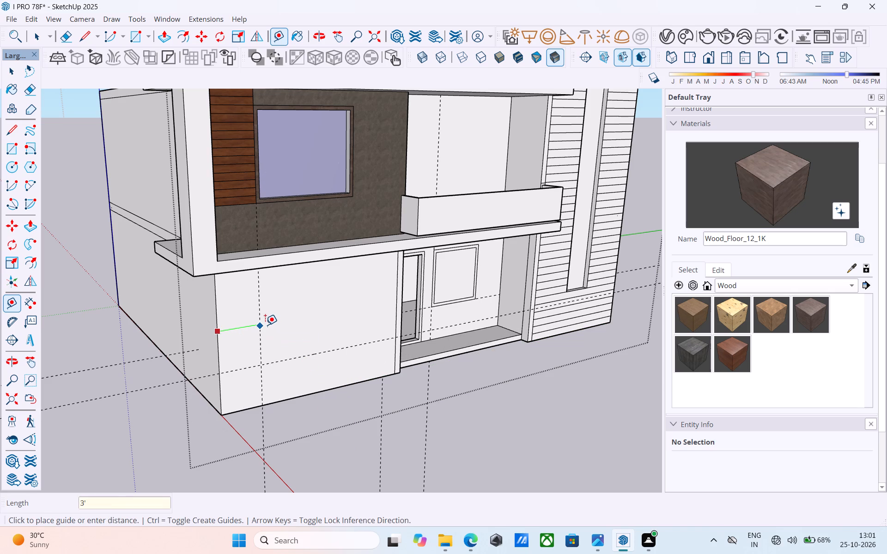
click(262, 325)
click(397, 296)
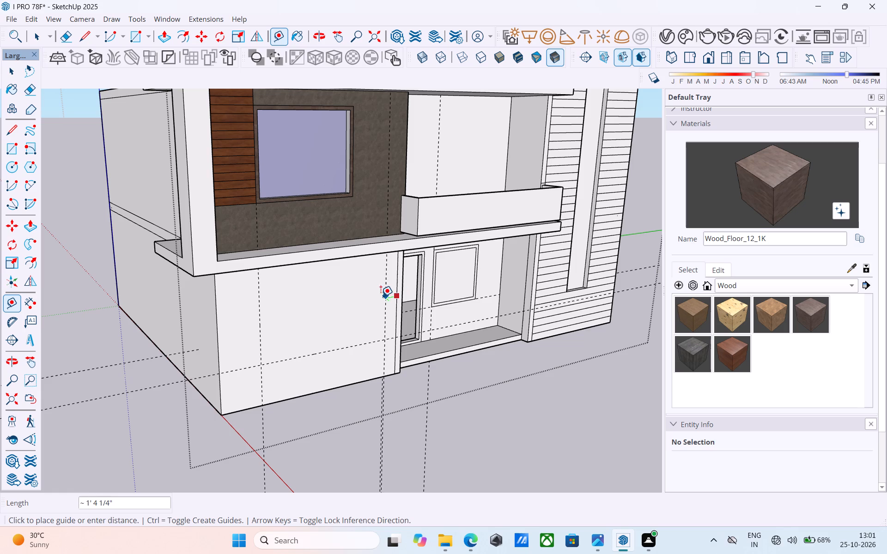
click(365, 297)
Add two more vertical guides on the ground-floor front wall, one 1' inward from each of the existing vertical guides.
scroll(371, 399, down, 3)
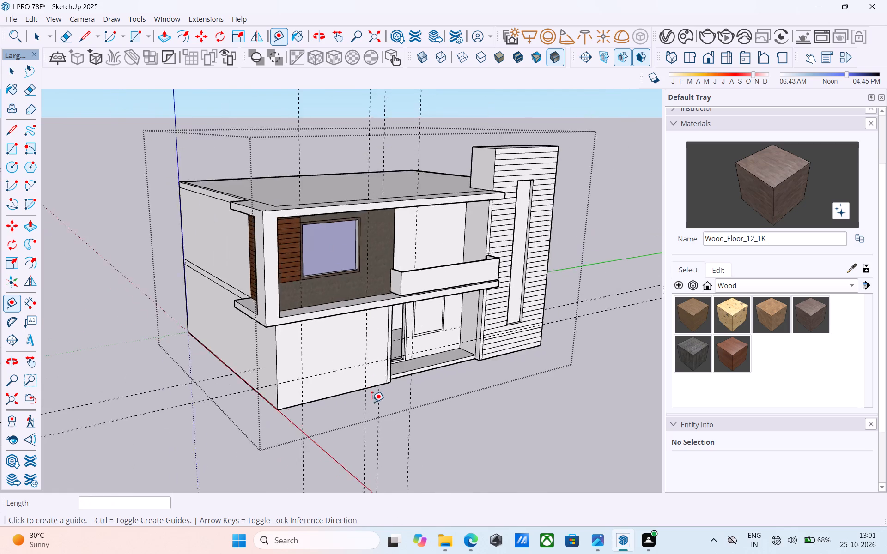
scroll(372, 402, down, 3)
middle_drag(365, 398, 342, 386)
scroll(307, 355, up, 8)
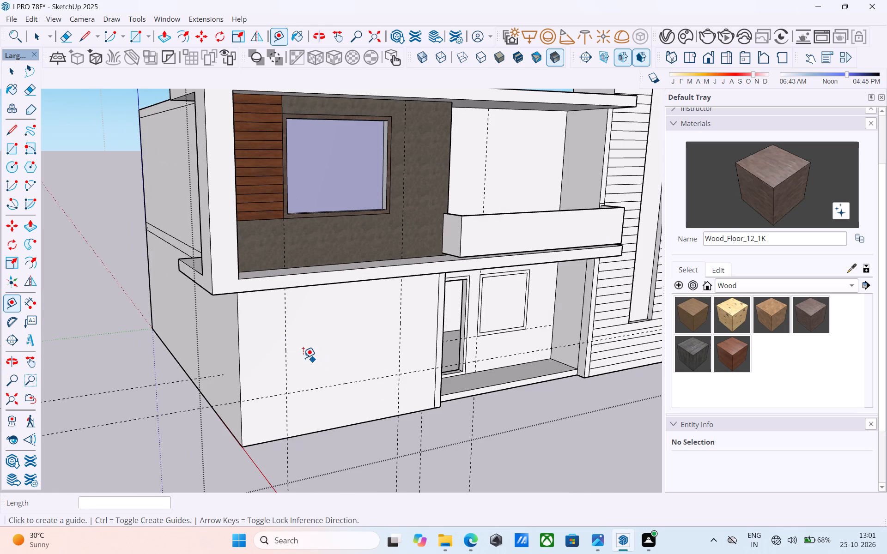
scroll(303, 358, up, 1)
click(280, 349)
text(1')
key(Return)
click(433, 325)
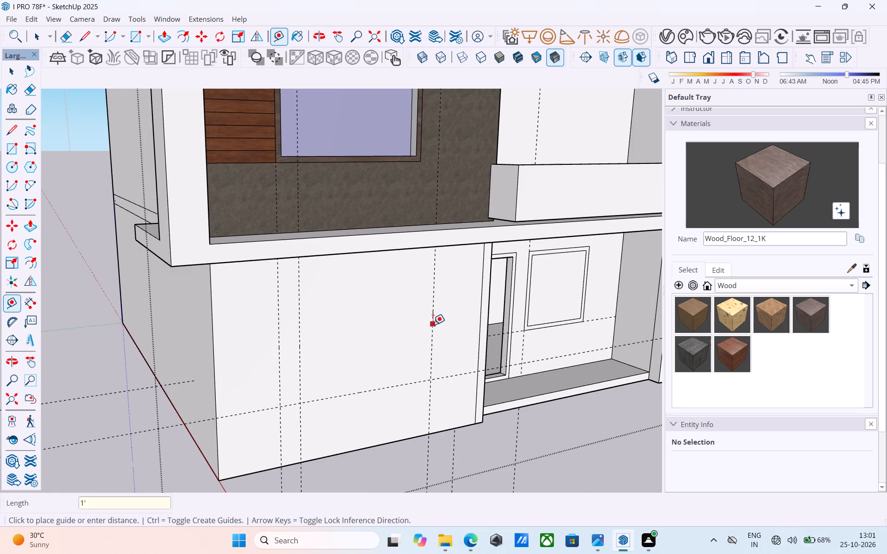
text(1')
key(Return)
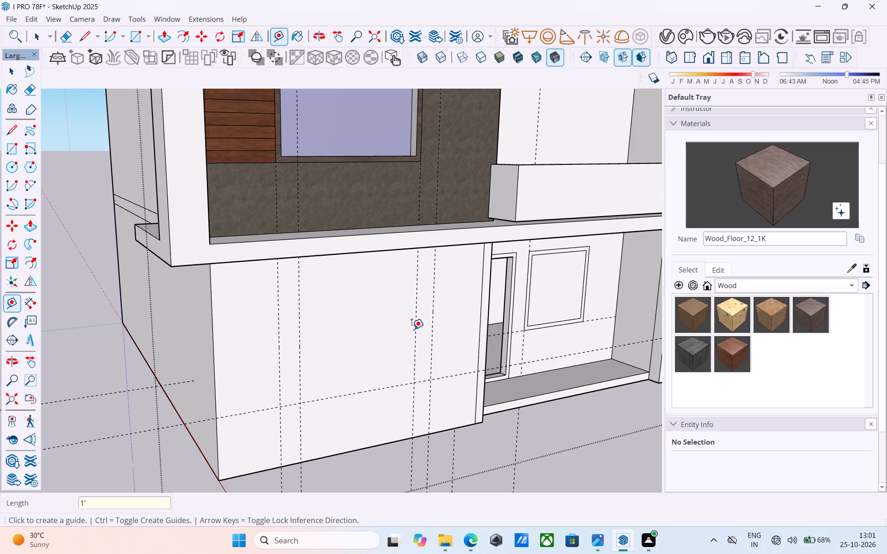
Measure the spacing between the two inner vertical guides on the ground-floor front wall.
scroll(404, 330, down, 2)
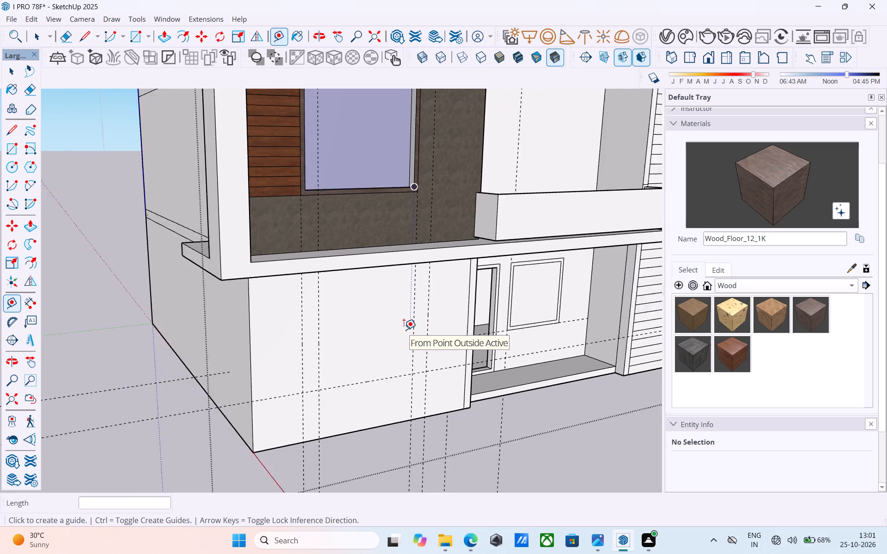
scroll(404, 330, down, 4)
middle_drag(406, 346, 376, 356)
scroll(445, 341, down, 5)
middle_drag(389, 355, 367, 354)
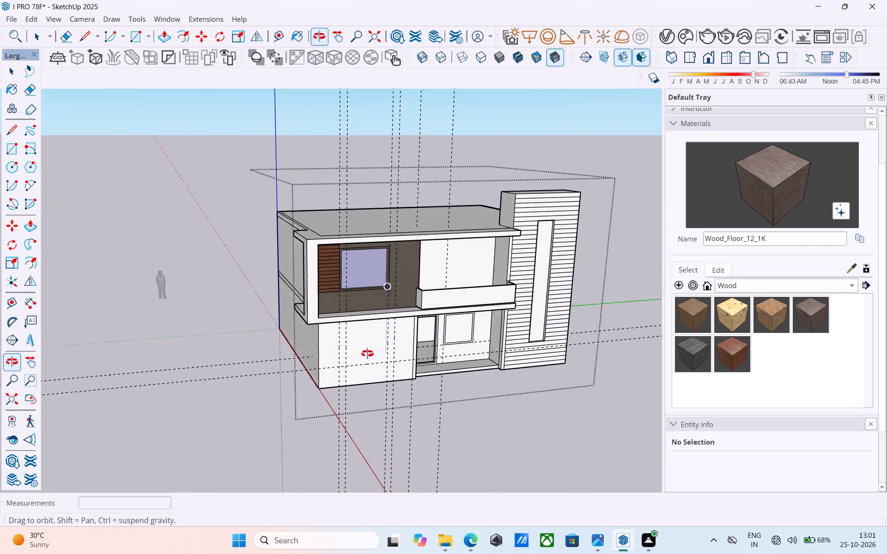
middle_drag(367, 354, 361, 357)
scroll(355, 362, up, 9)
click(319, 372)
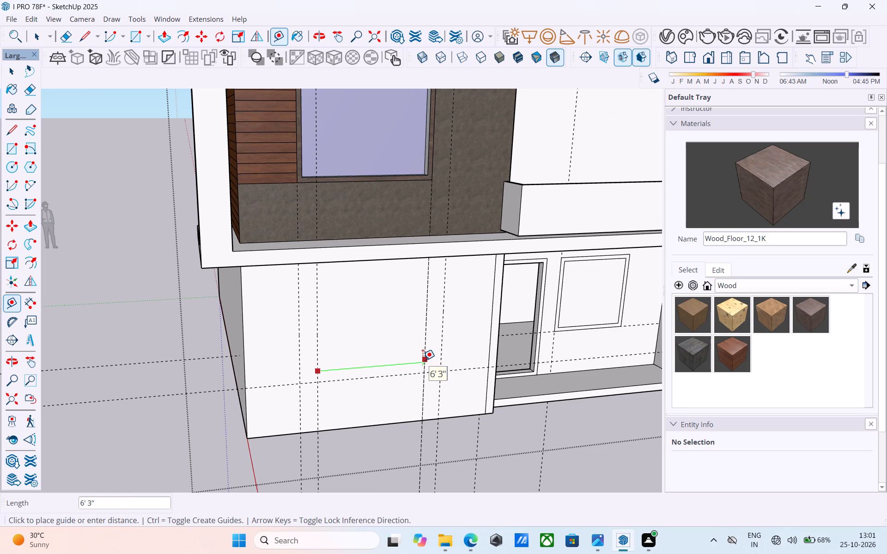
Draw a 6'3" by 5' window rectangle between the inner vertical guides, standing on the horizontal guide.
middle_drag(334, 318, 329, 303)
scroll(328, 301, up, 4)
scroll(335, 353, up, 1)
key(r)
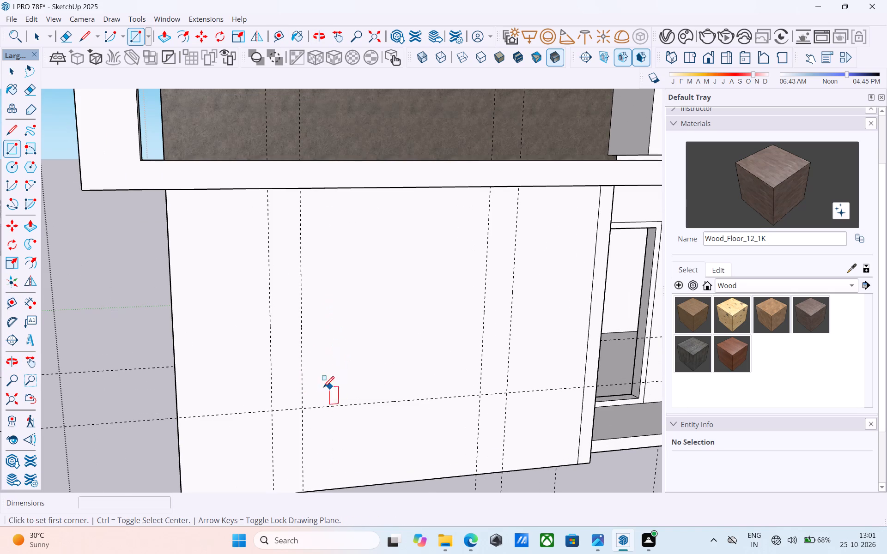
click(304, 407)
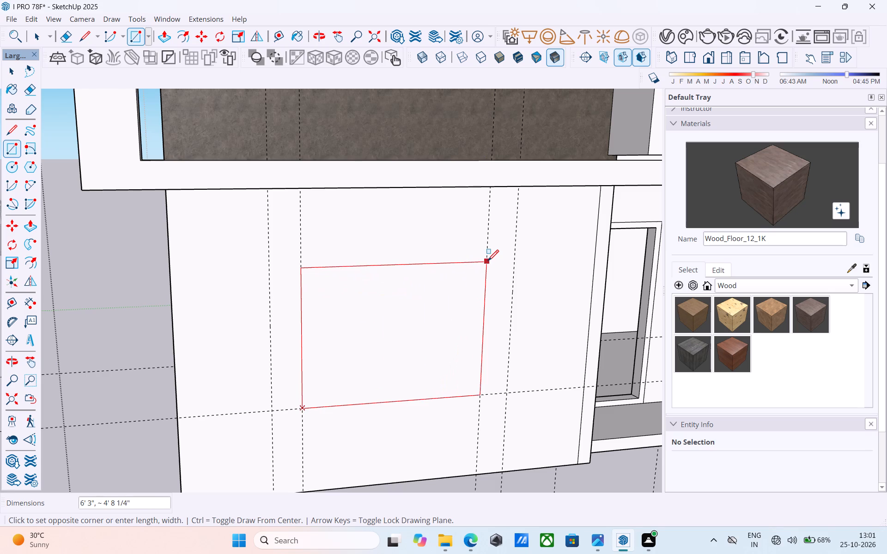
text(6'3",)
text(5')
key(Return)
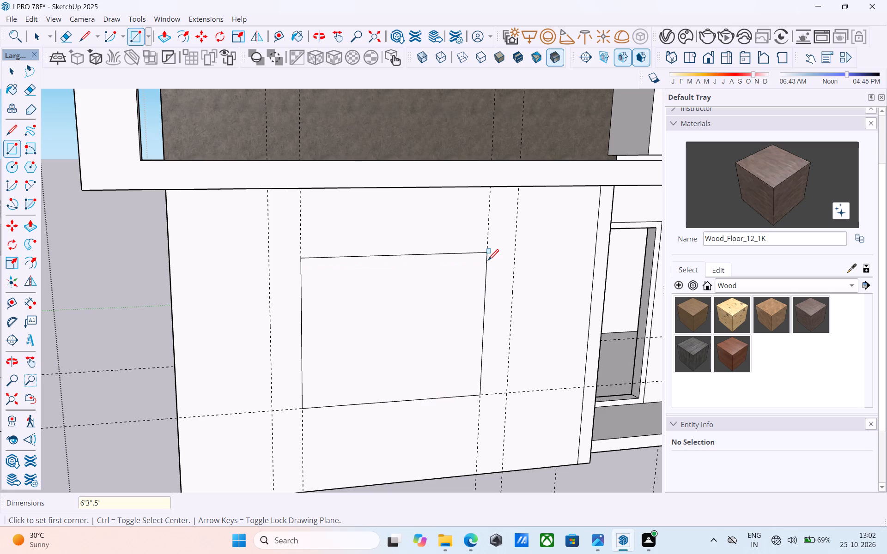
Push the window rectangle 9" into the ground-floor front wall to cut the window opening.
middle_drag(474, 288, 463, 288)
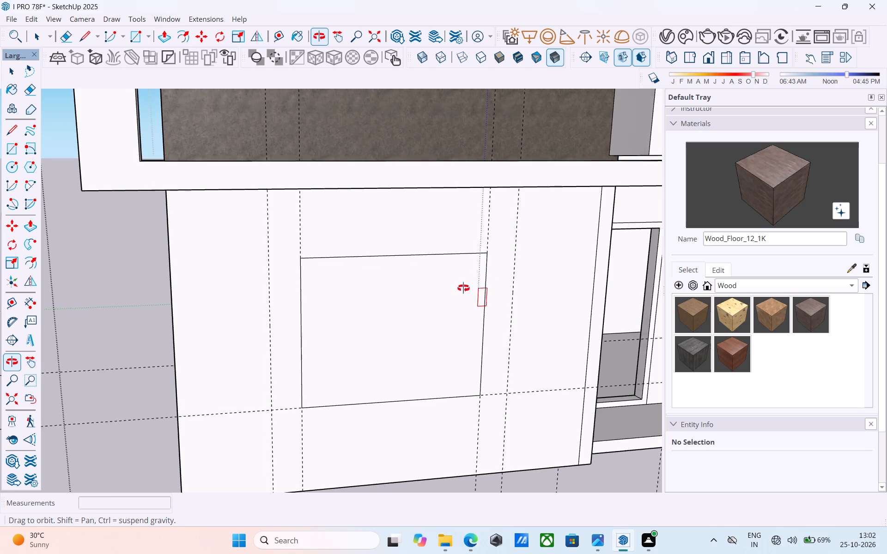
middle_drag(463, 288, 425, 297)
scroll(364, 306, down, 4)
middle_drag(358, 309, 369, 311)
scroll(432, 321, up, 7)
key(space)
click(383, 340)
scroll(383, 340, up, 2)
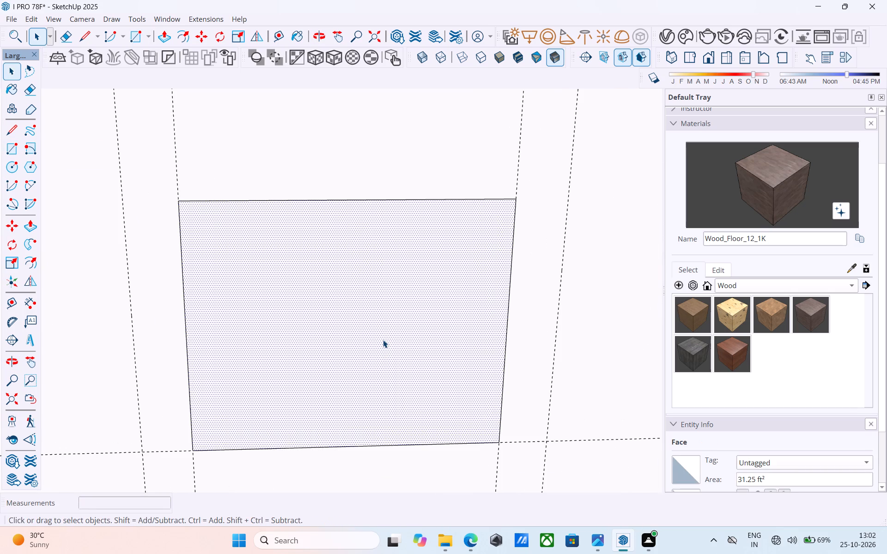
key(p)
click(383, 337)
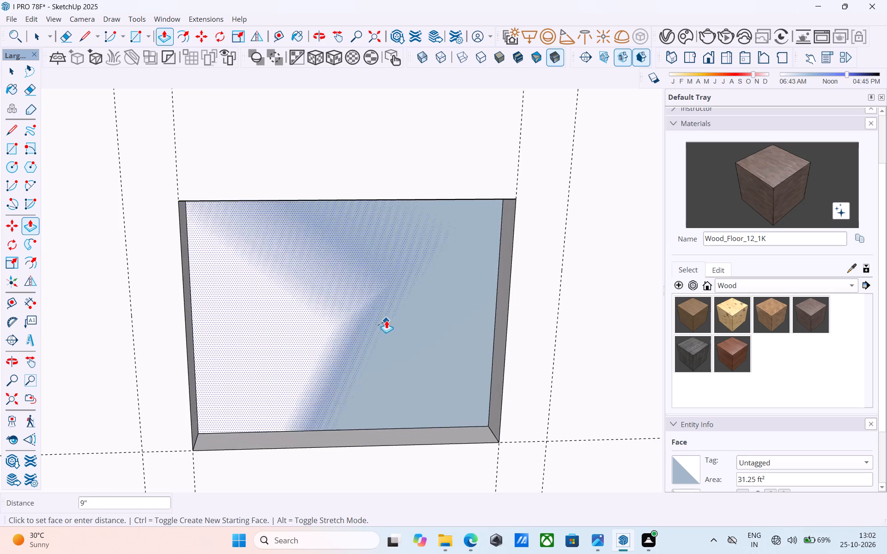
click(386, 318)
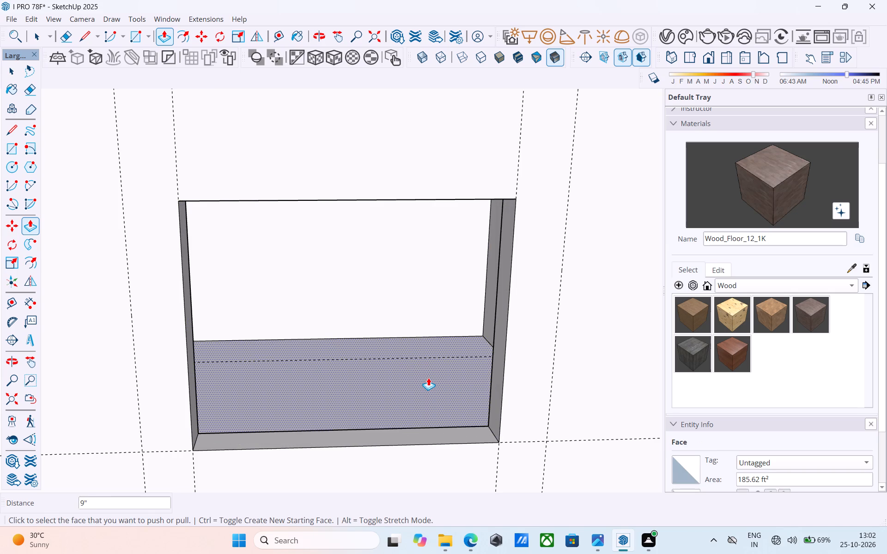
Draw a rectangle between the inner corners of the ground-floor window opening to close its back with a face.
scroll(428, 378, down, 2)
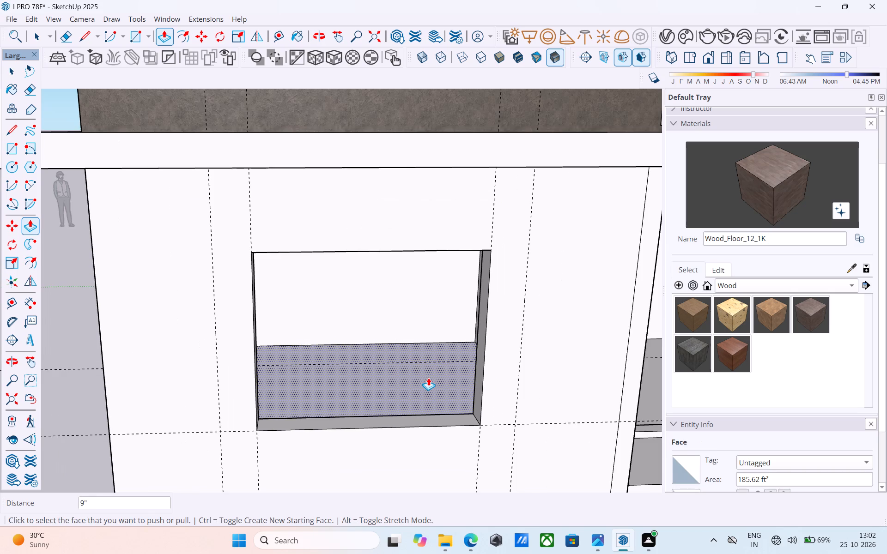
scroll(428, 378, down, 4)
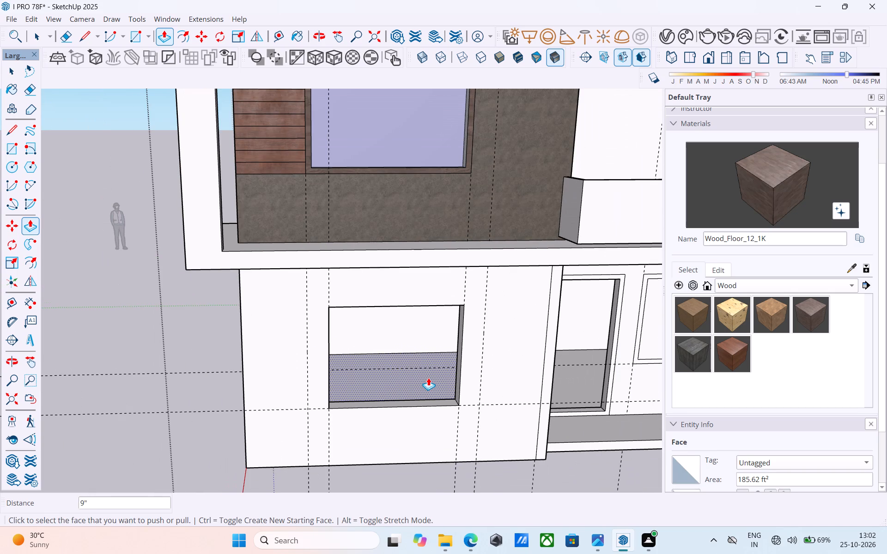
scroll(429, 379, down, 5)
middle_drag(438, 441, 430, 359)
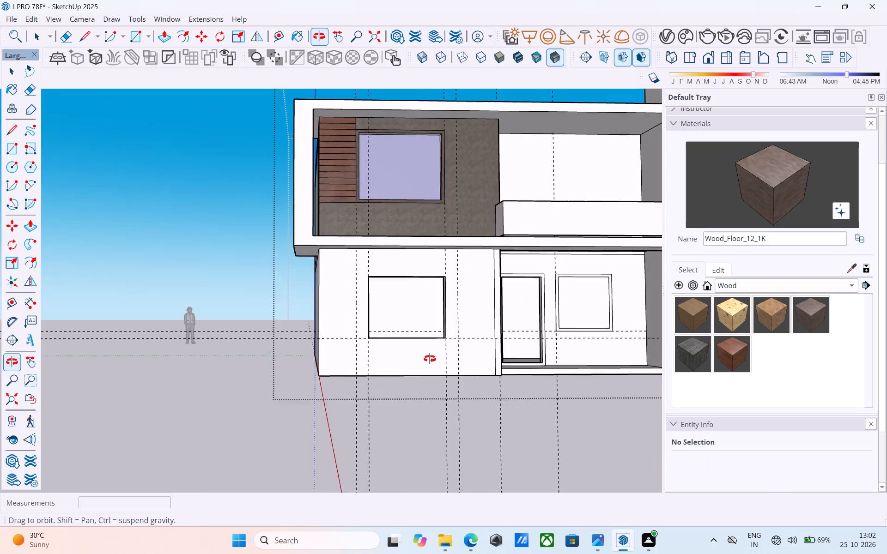
middle_drag(430, 359, 425, 348)
scroll(415, 271, up, 6)
middle_drag(337, 253, 261, 251)
key(r)
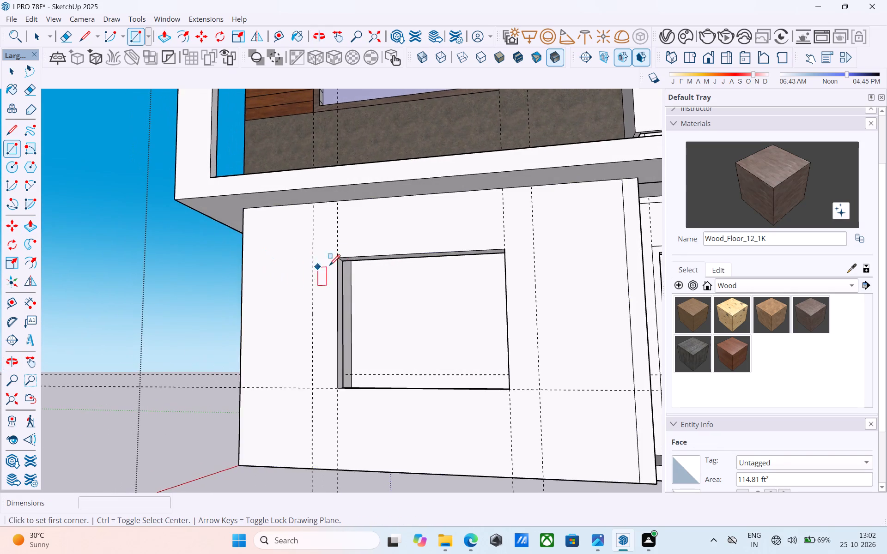
scroll(350, 261, up, 11)
click(337, 261)
scroll(338, 261, down, 12)
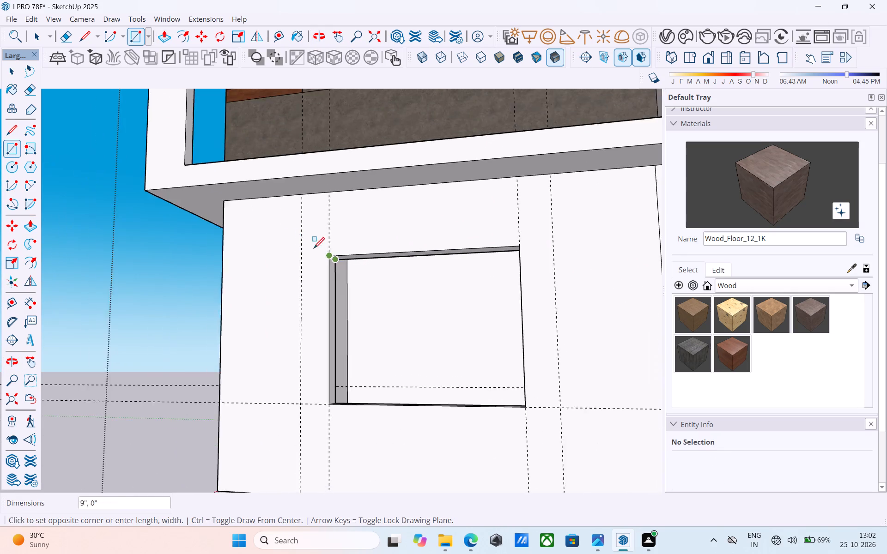
scroll(314, 249, down, 5)
middle_drag(379, 299, 472, 343)
scroll(189, 259, down, 10)
scroll(380, 323, up, 15)
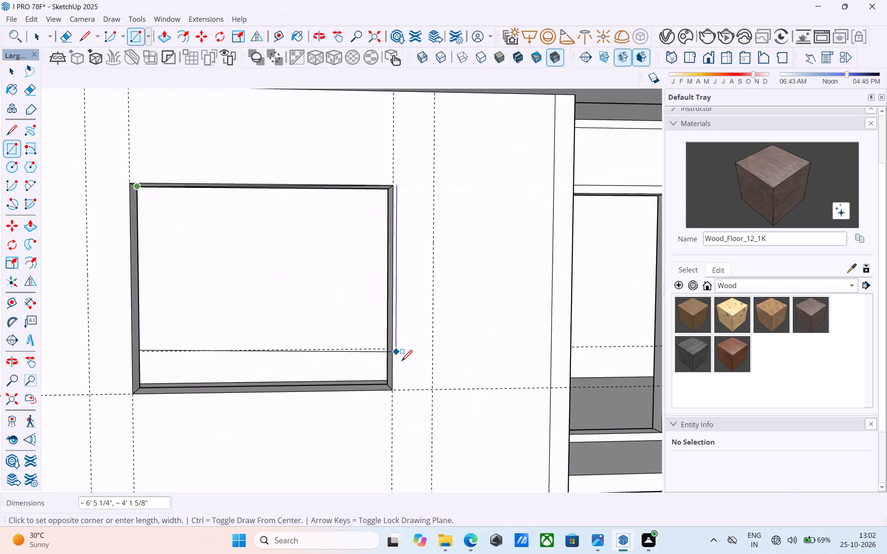
middle_drag(412, 374, 530, 419)
click(384, 375)
Paint the back face of the ground-floor window opening with the solid color I01_Sky_Frost.
scroll(482, 350, down, 7)
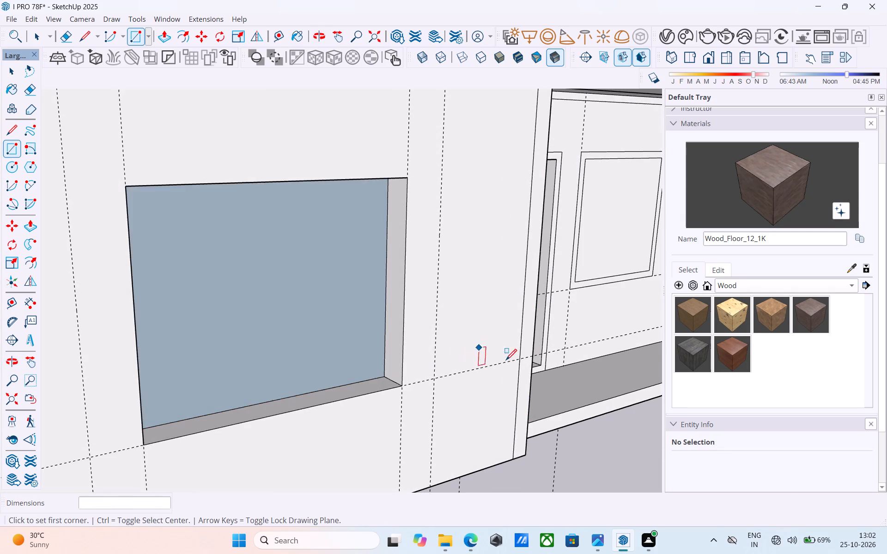
click(732, 281)
click(735, 253)
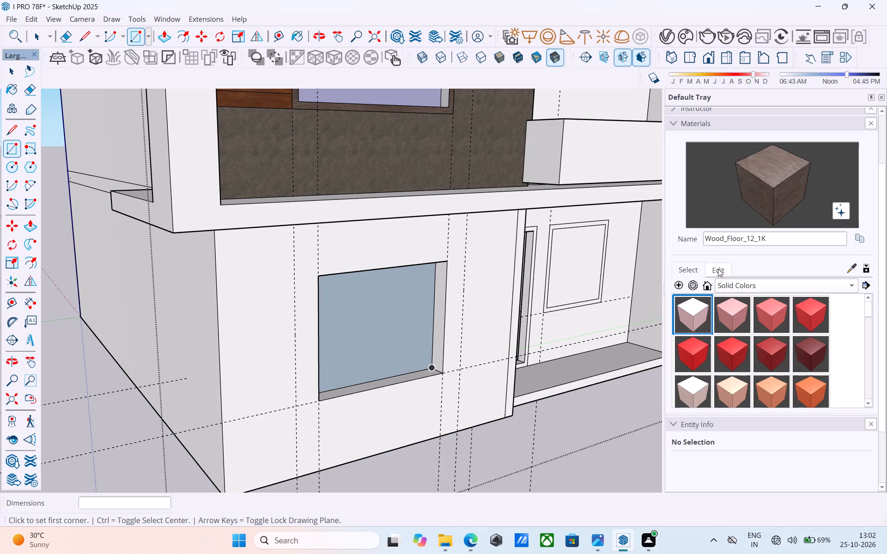
scroll(768, 344, down, 2)
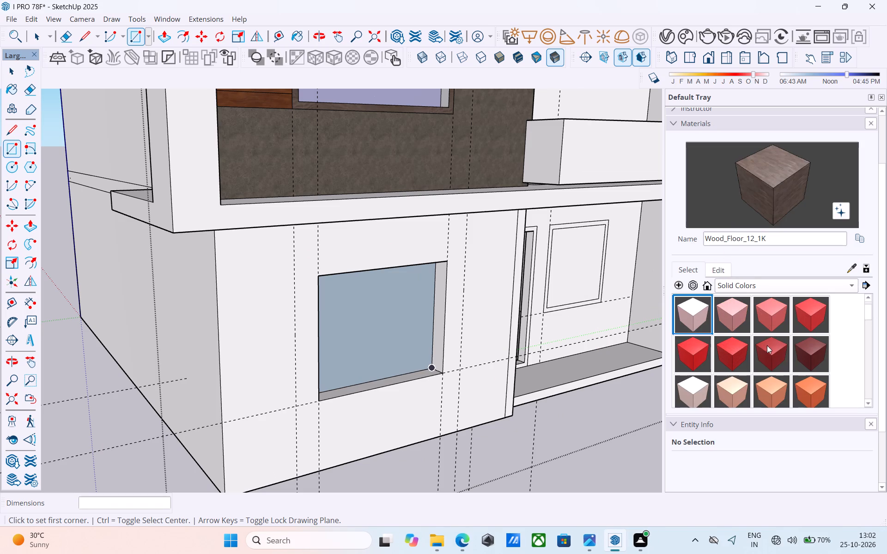
scroll(767, 345, down, 6)
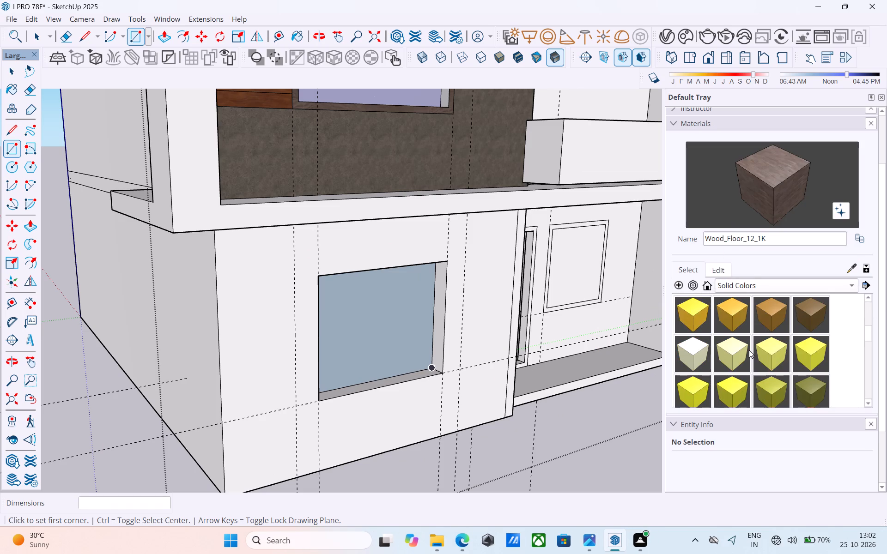
scroll(749, 350, down, 7)
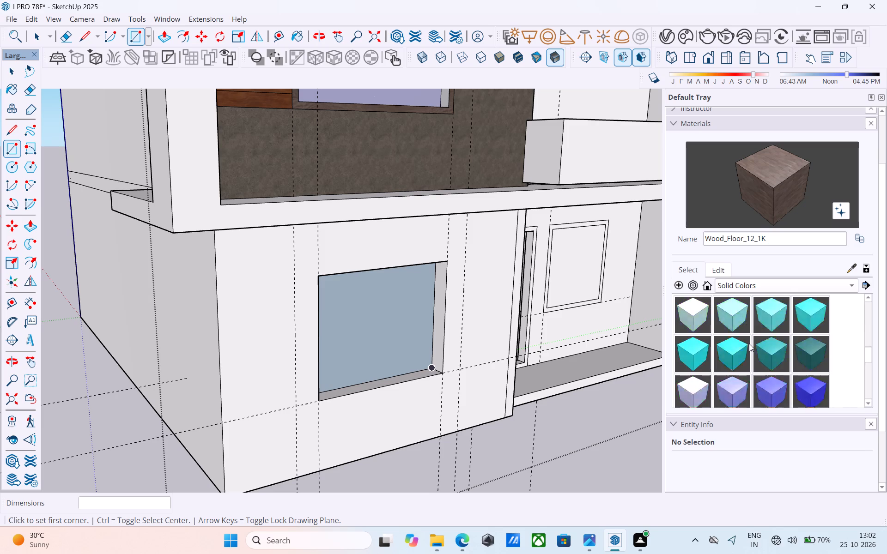
scroll(749, 343, down, 3)
scroll(749, 343, up, 3)
click(687, 390)
scroll(683, 386, down, 6)
middle_drag(668, 386, 586, 377)
click(394, 349)
Draw a 5' by 6' 3" rectangle across the front corners of the ground-floor window opening as the pane.
scroll(505, 339, down, 6)
middle_drag(502, 354, 291, 348)
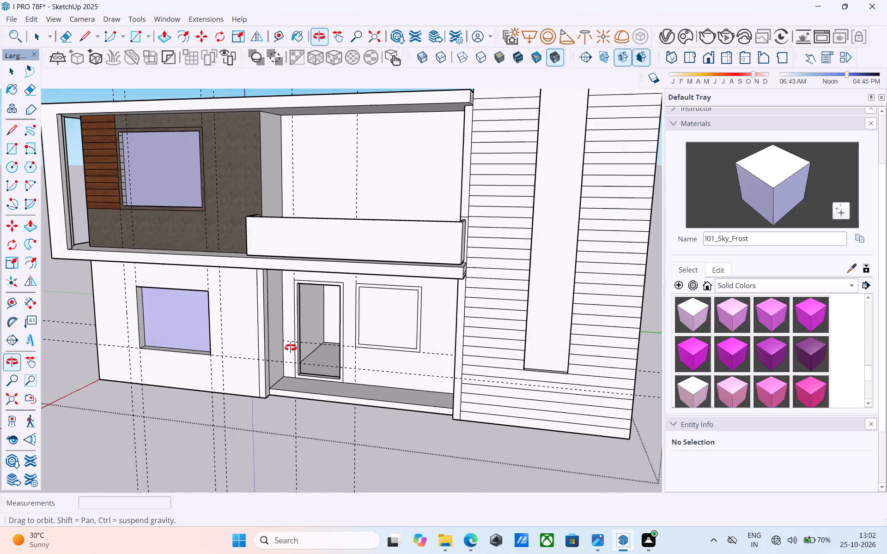
middle_drag(291, 348, 337, 339)
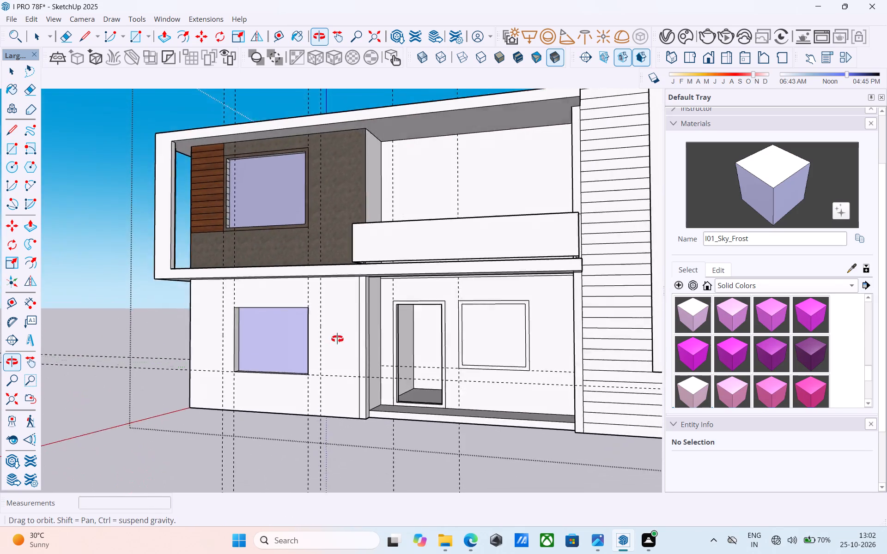
middle_drag(337, 339, 321, 323)
key(r)
scroll(251, 294, up, 4)
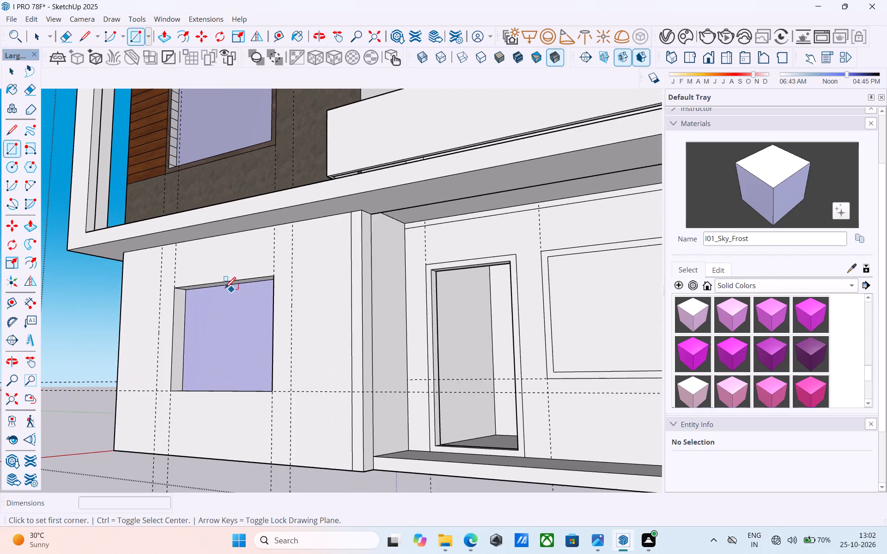
scroll(225, 289, up, 5)
click(159, 290)
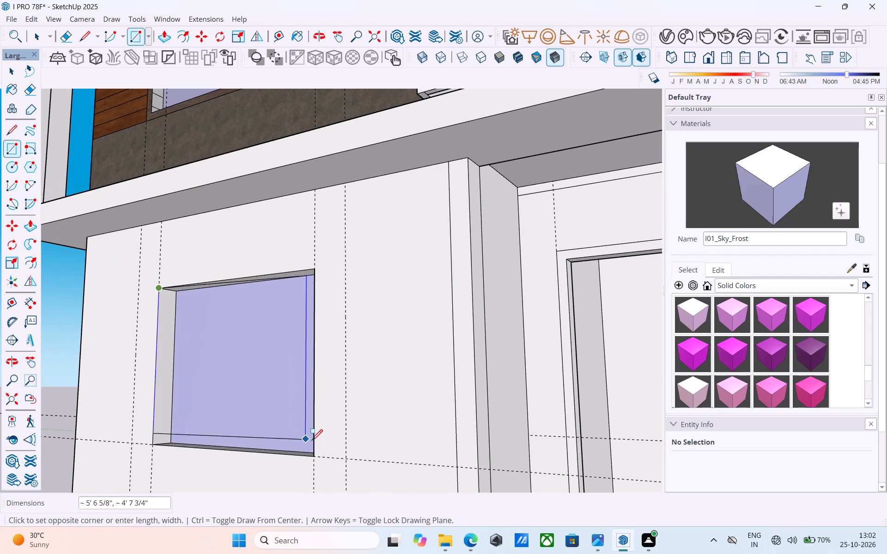
click(312, 453)
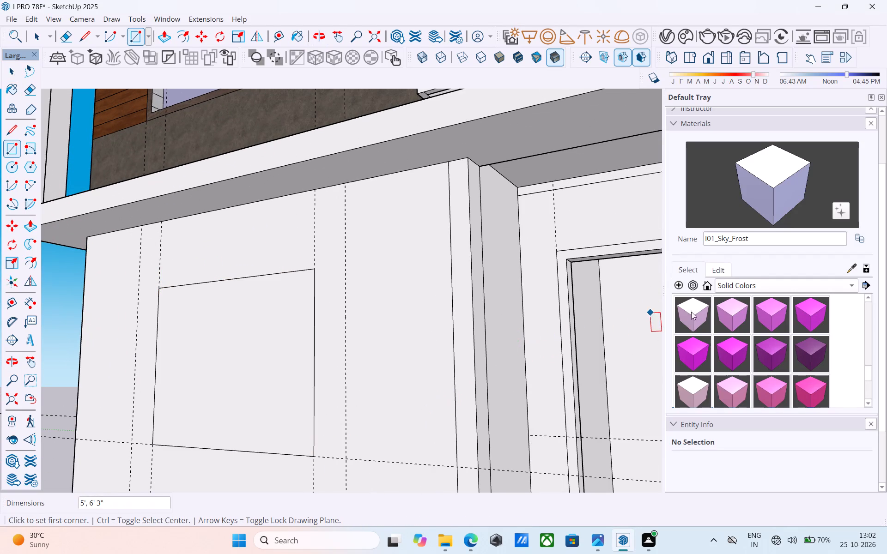
Paint the ground-floor window's front pane with the glass material Glass_Basic_01.
click(741, 283)
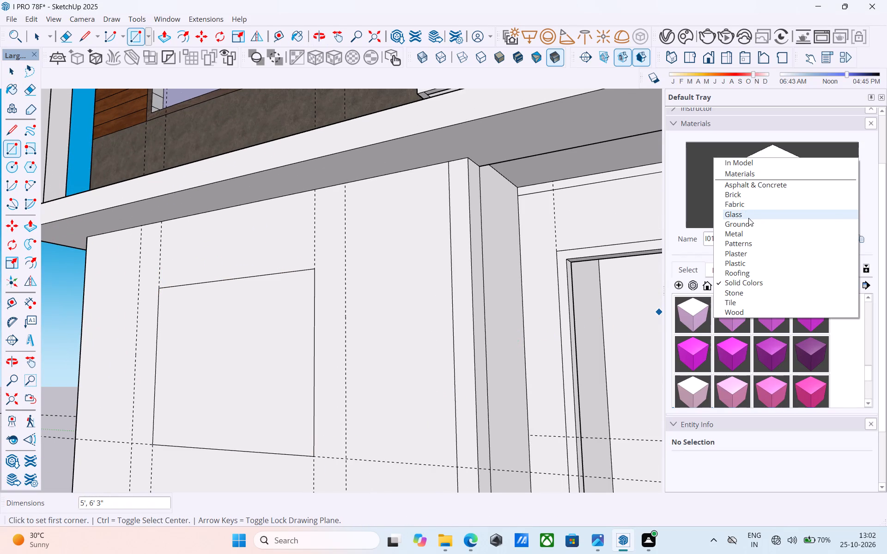
click(748, 218)
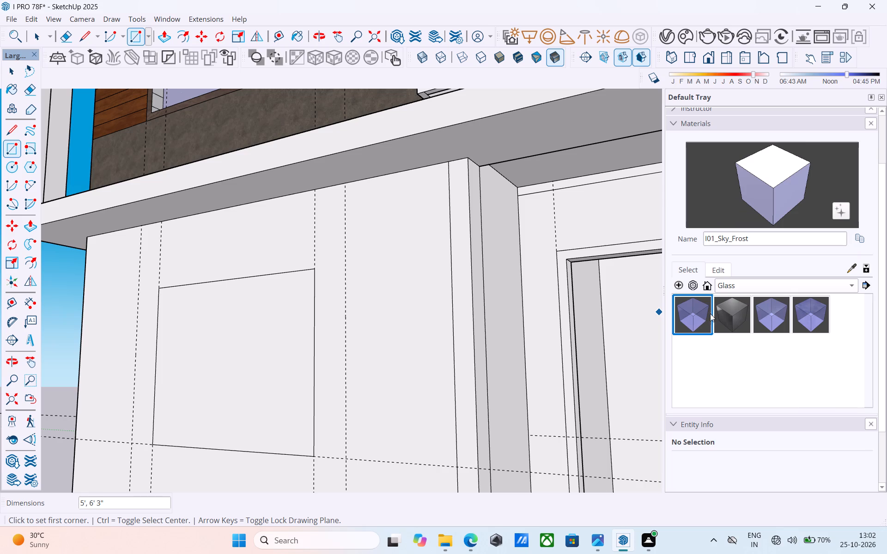
click(692, 311)
click(237, 325)
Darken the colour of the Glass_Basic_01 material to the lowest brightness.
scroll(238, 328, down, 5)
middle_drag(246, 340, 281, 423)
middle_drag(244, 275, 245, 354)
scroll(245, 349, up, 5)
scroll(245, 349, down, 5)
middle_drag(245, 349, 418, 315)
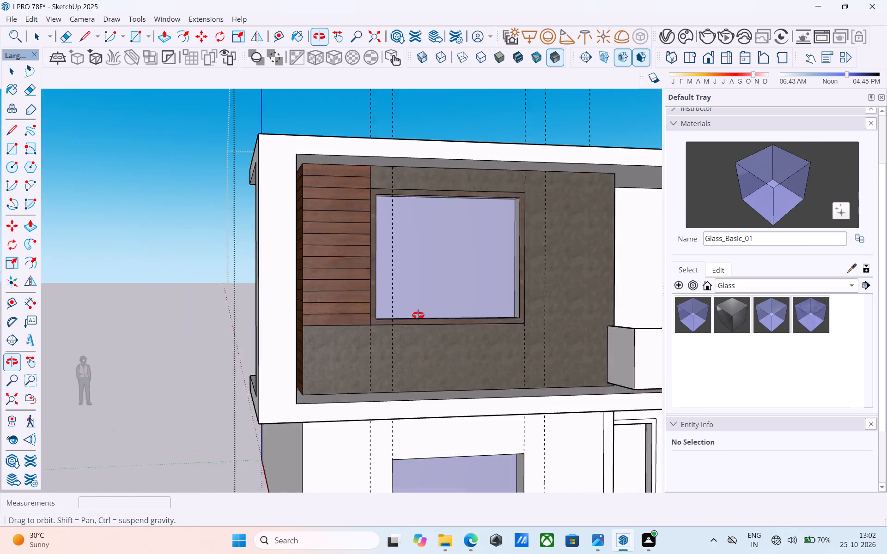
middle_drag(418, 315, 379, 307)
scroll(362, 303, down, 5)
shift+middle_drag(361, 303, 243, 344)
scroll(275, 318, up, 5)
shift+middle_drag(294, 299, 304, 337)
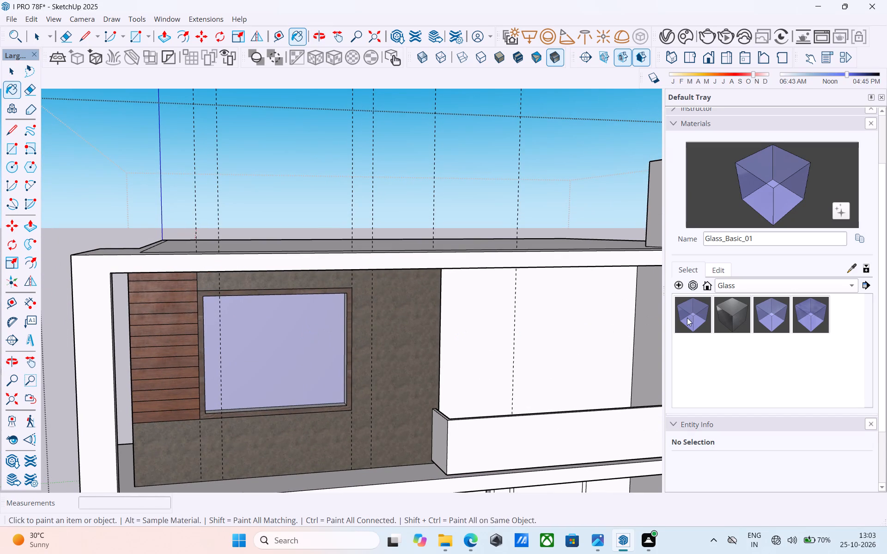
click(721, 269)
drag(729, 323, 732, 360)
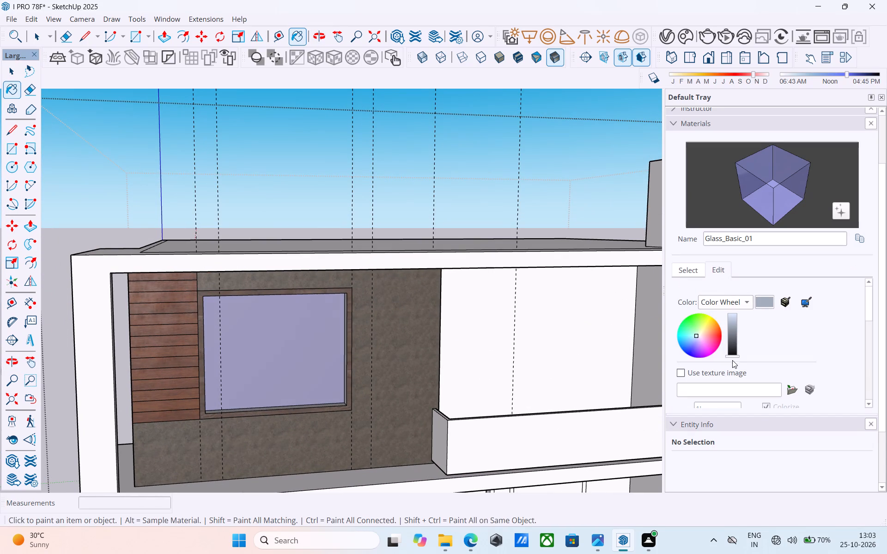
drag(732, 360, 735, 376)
Measure the height of the upper-floor window frame along its left side using the Line tool.
scroll(424, 287, down, 12)
middle_drag(415, 320, 367, 341)
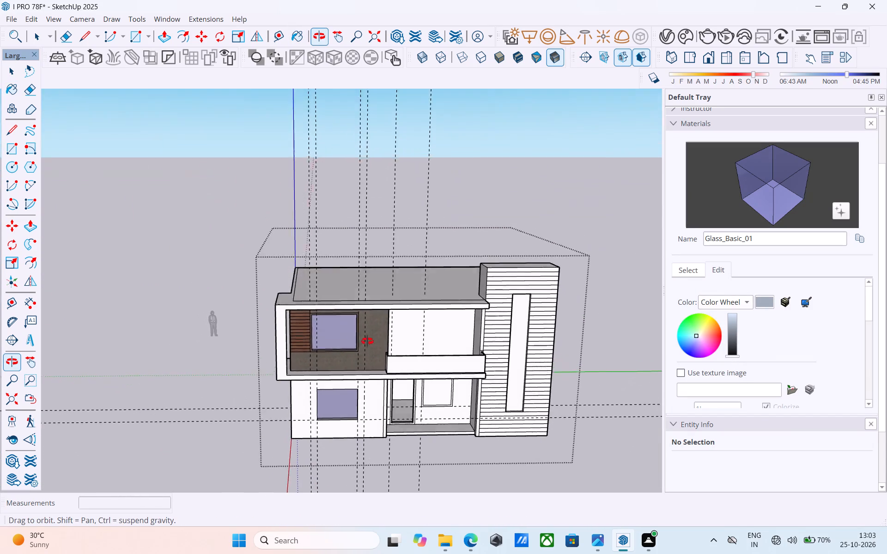
middle_drag(367, 341, 363, 326)
scroll(319, 331, up, 6)
middle_drag(316, 325, 318, 319)
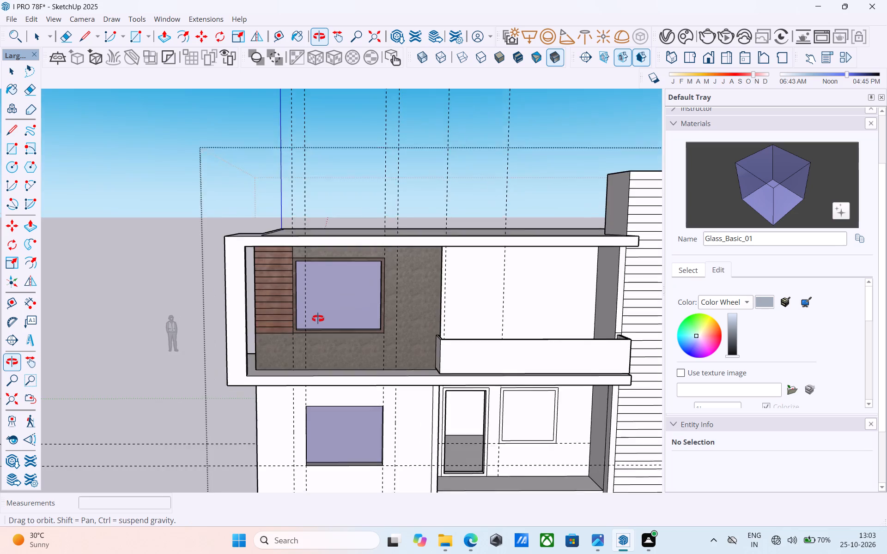
middle_drag(318, 319, 322, 313)
scroll(319, 309, up, 1)
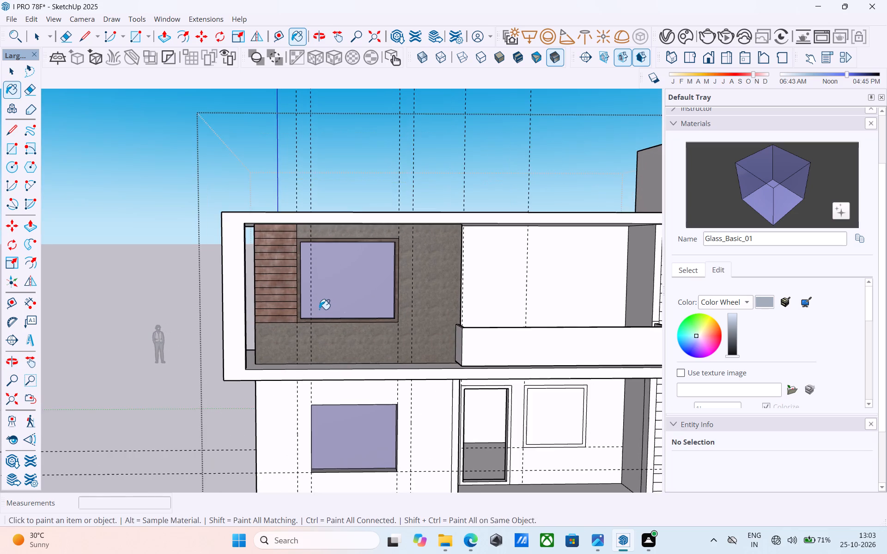
scroll(319, 309, up, 2)
key(l)
scroll(324, 251, up, 7)
click(273, 203)
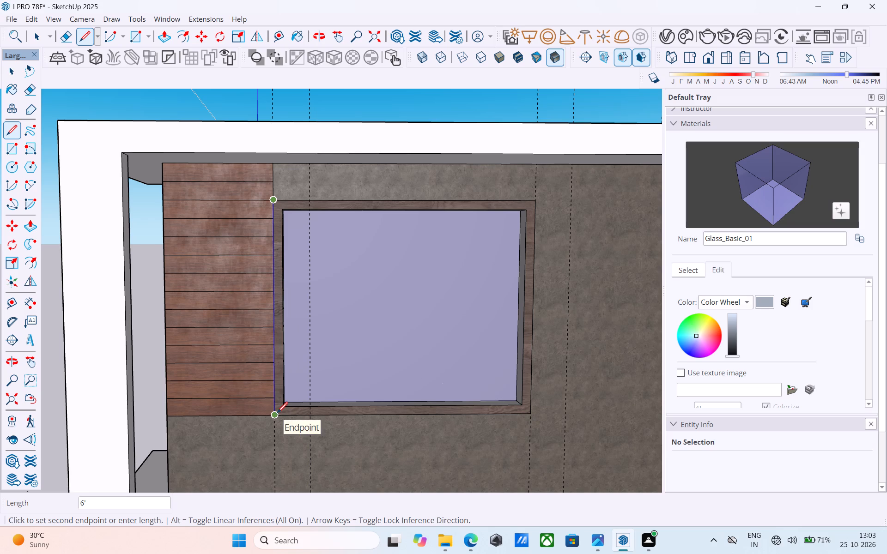
scroll(277, 414, down, 12)
middle_drag(279, 406, 312, 313)
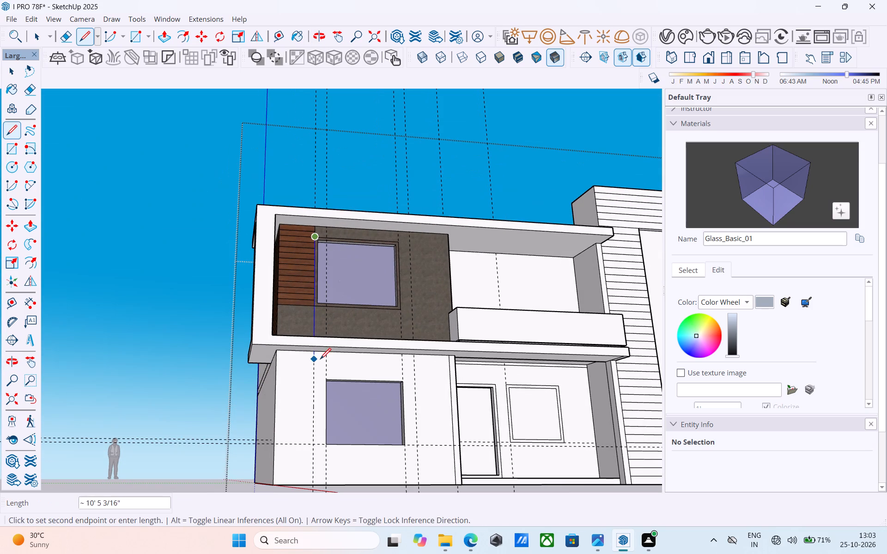
key(space)
Undo the Glass_Basic_01 darkening and the glass paint on the ground-floor window's front pane.
key(ctrl+z)
key(ctrl+z)
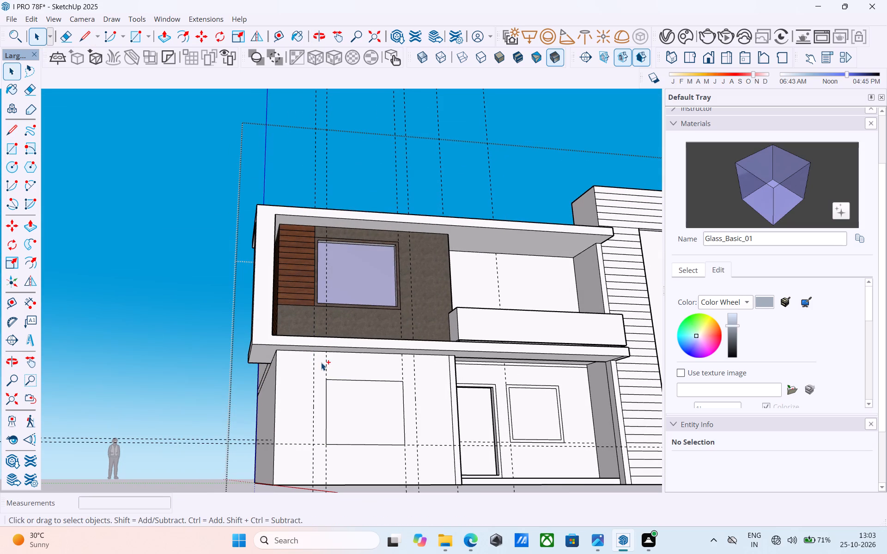
Measure the upper-floor window frame's left side again using the Line tool.
middle_drag(358, 417, 338, 437)
scroll(306, 423, up, 3)
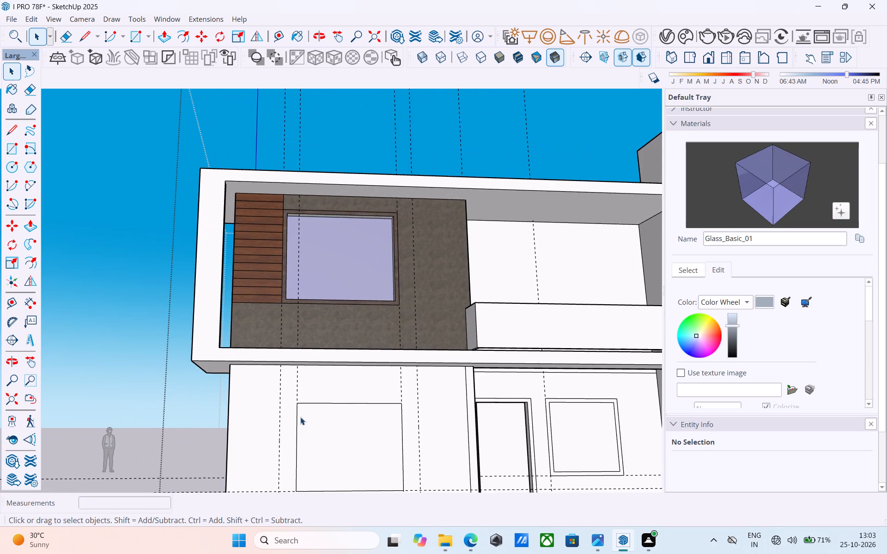
middle_click(300, 418)
key(l)
scroll(323, 242, up, 4)
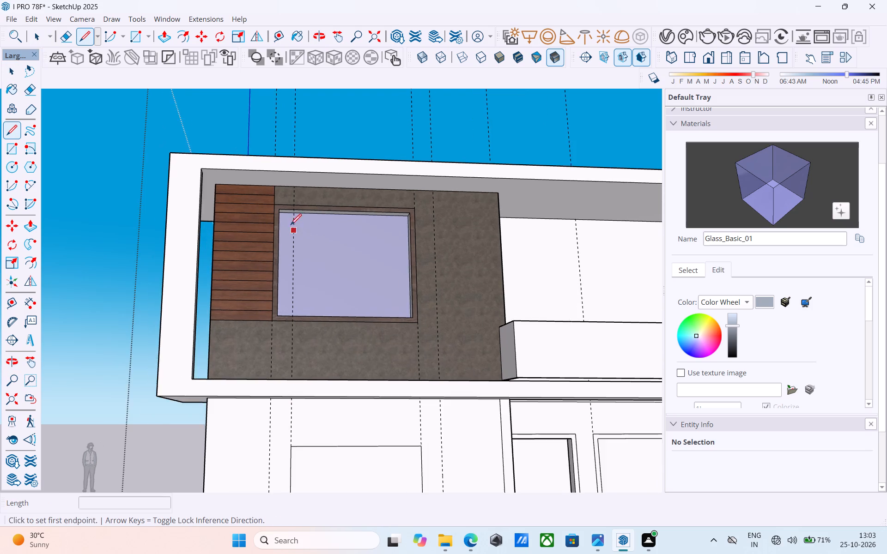
scroll(291, 226, up, 2)
click(272, 199)
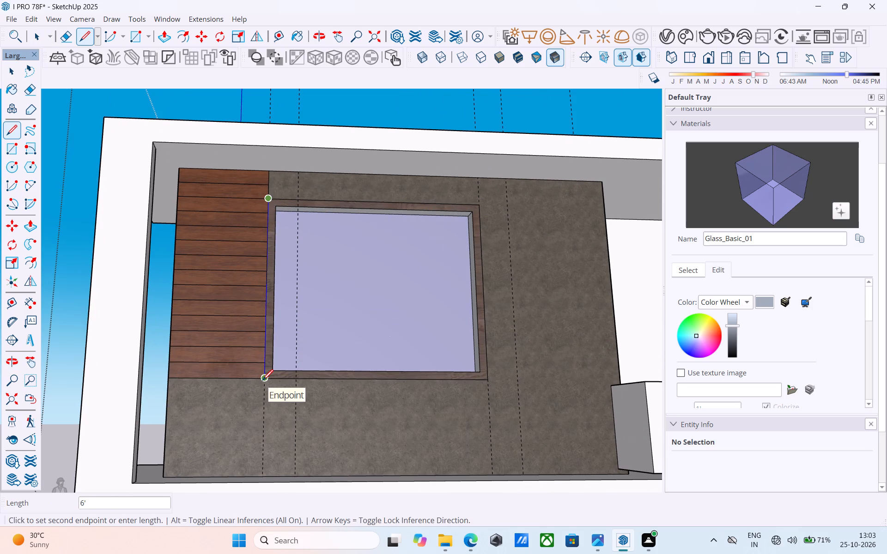
scroll(262, 380, down, 12)
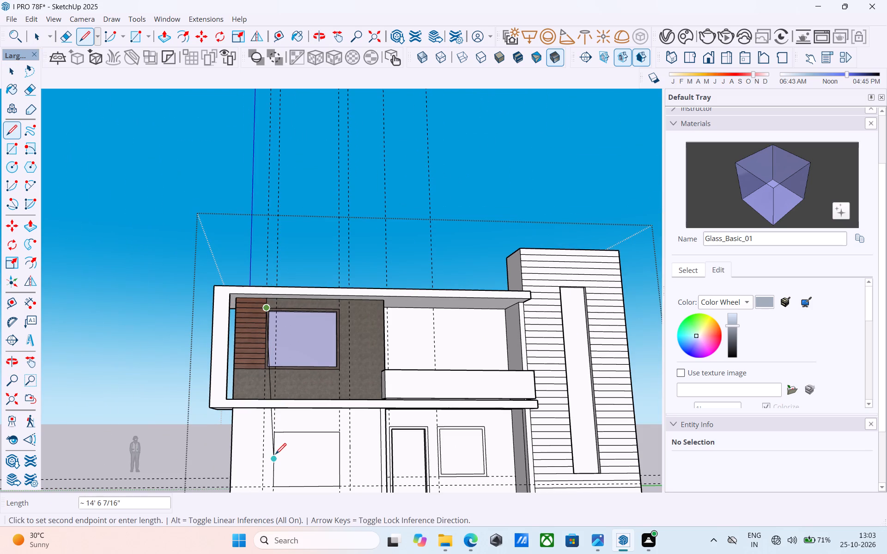
Measure the ground-floor window's height along its left edge using the Line tool.
key(l)
scroll(280, 484, up, 4)
click(272, 488)
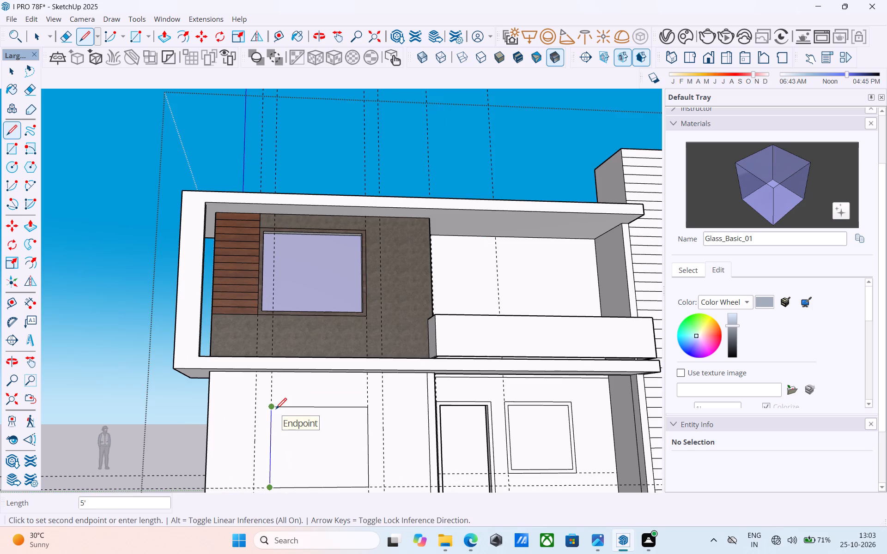
scroll(276, 409, down, 4)
middle_drag(276, 409, 273, 433)
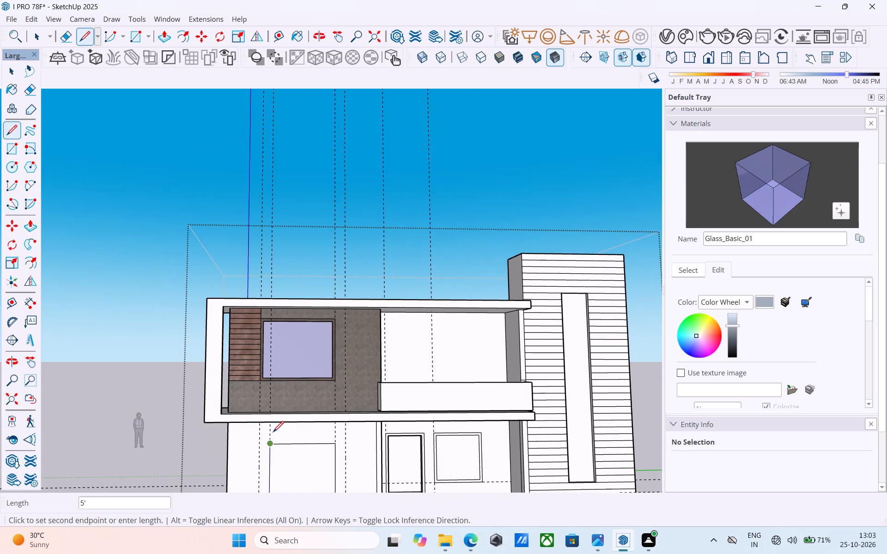
shift+middle_drag(283, 453, 283, 414)
scroll(283, 414, up, 8)
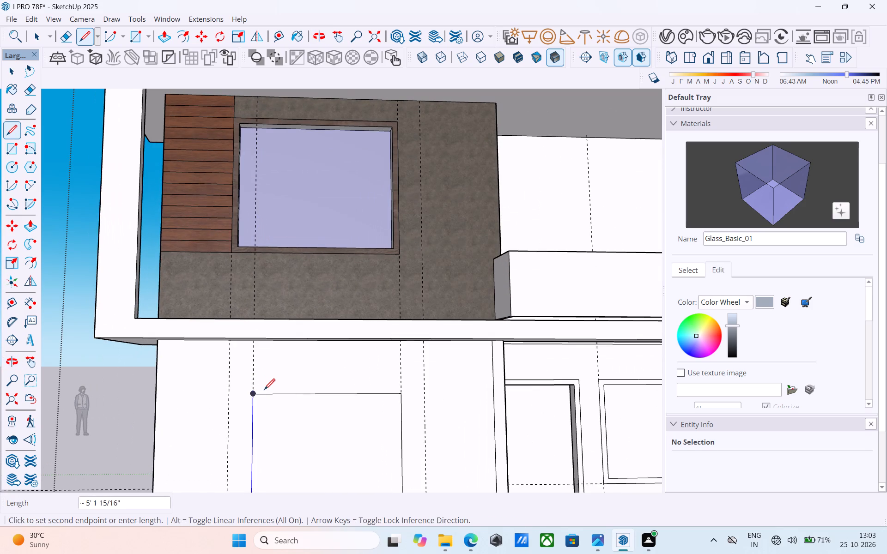
key(space)
Copy the ground-floor window's top edge 1' upward on the wall face.
click(262, 393)
click(262, 393)
click(263, 394)
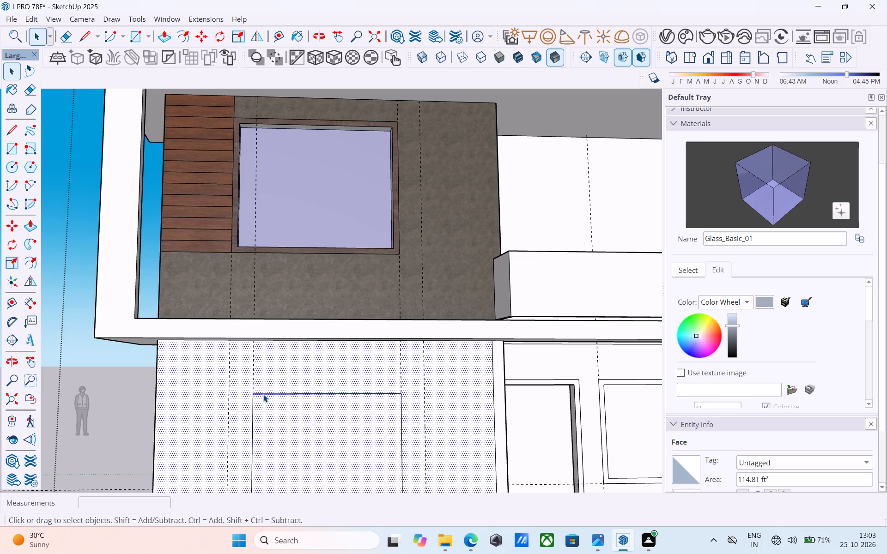
click(264, 400)
click(263, 394)
key(m)
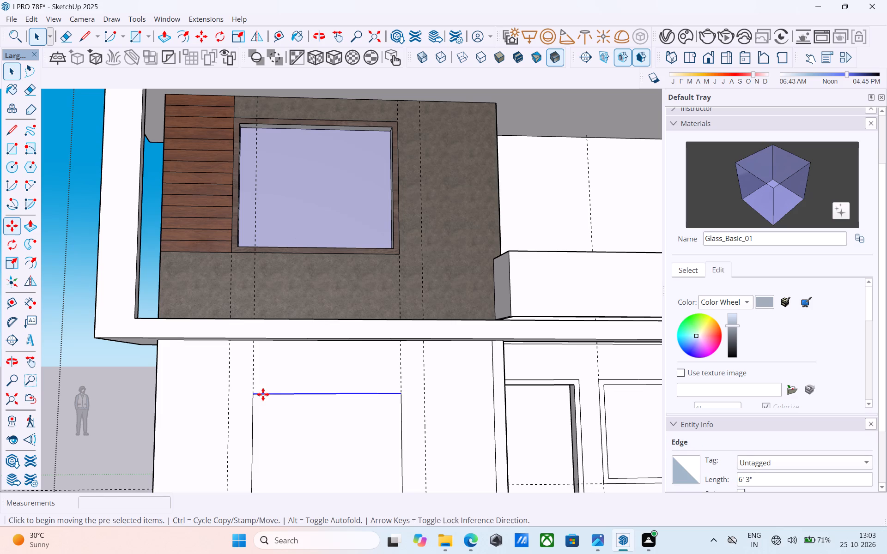
click(256, 395)
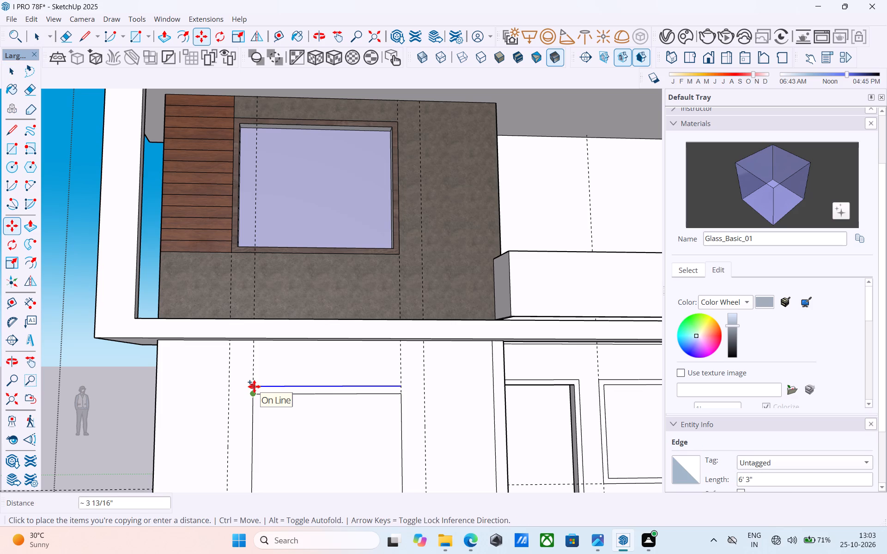
text(1')
key(Return)
key(space)
With the ground-floor window's left edge selected, compare that window's width with the upper-floor window frame's using the Line tool.
scroll(254, 386, down, 12)
middle_drag(267, 403, 277, 423)
scroll(290, 426, up, 6)
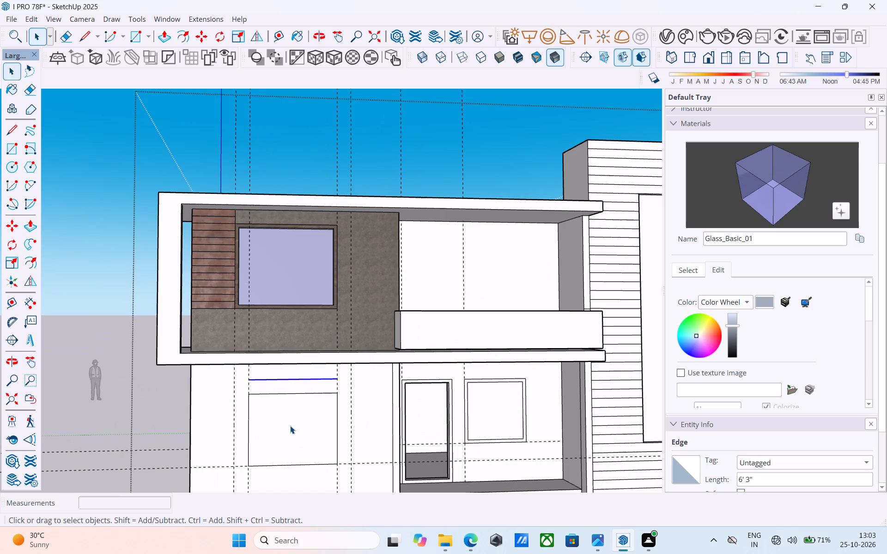
scroll(271, 423, down, 4)
scroll(260, 438, up, 6)
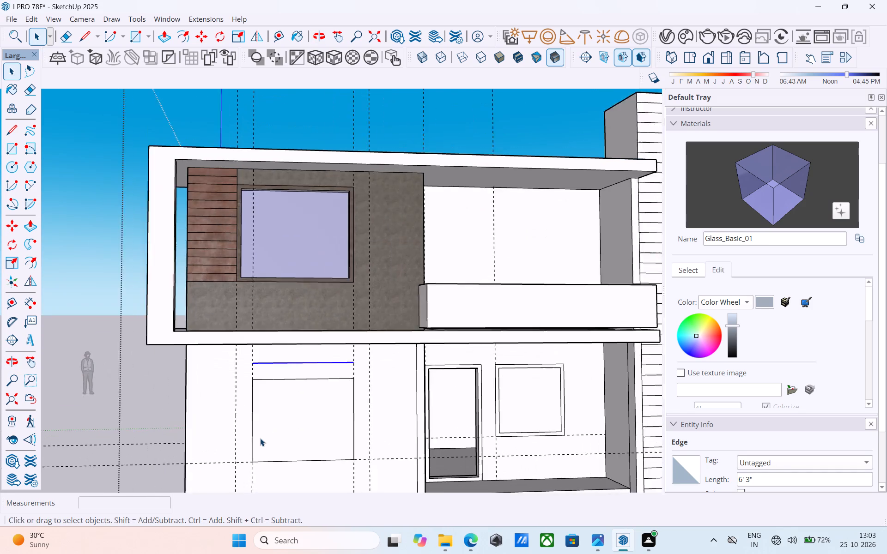
scroll(261, 439, down, 5)
middle_drag(271, 459, 271, 467)
scroll(267, 464, up, 2)
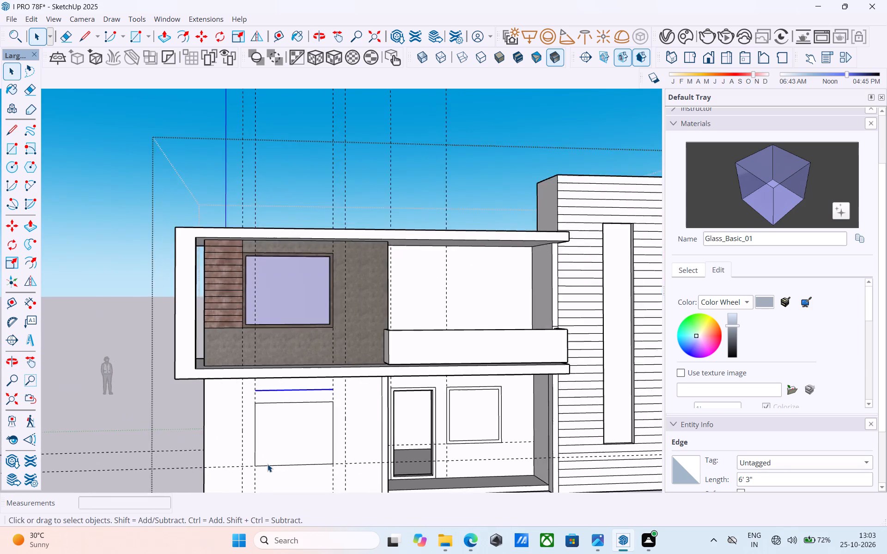
scroll(267, 464, up, 3)
click(250, 457)
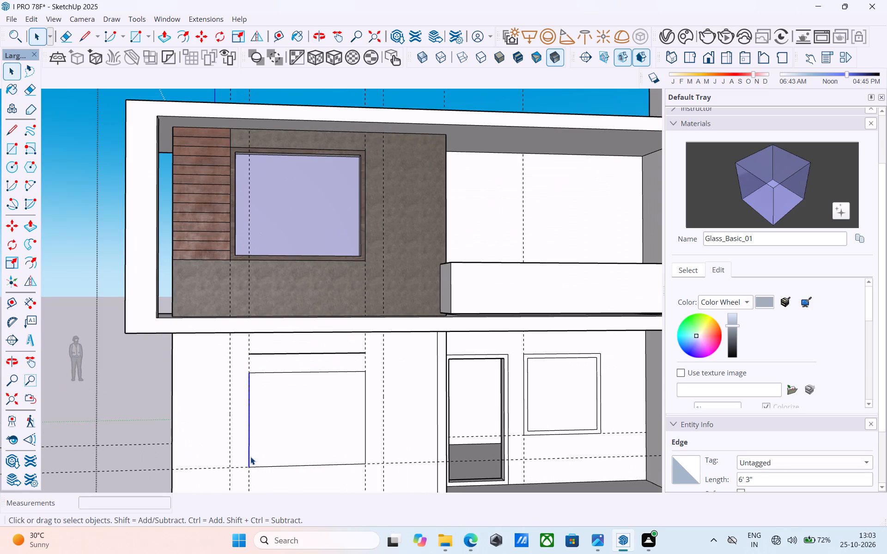
key(l)
click(252, 470)
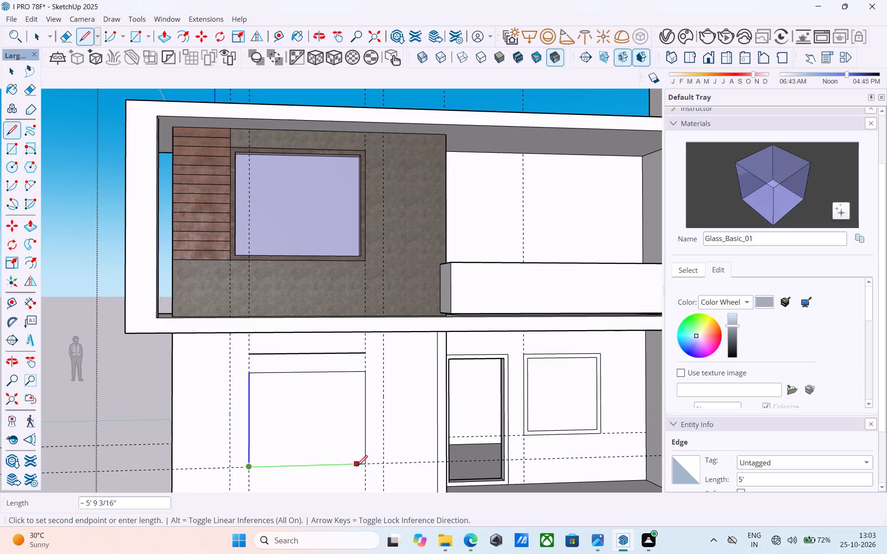
key(l)
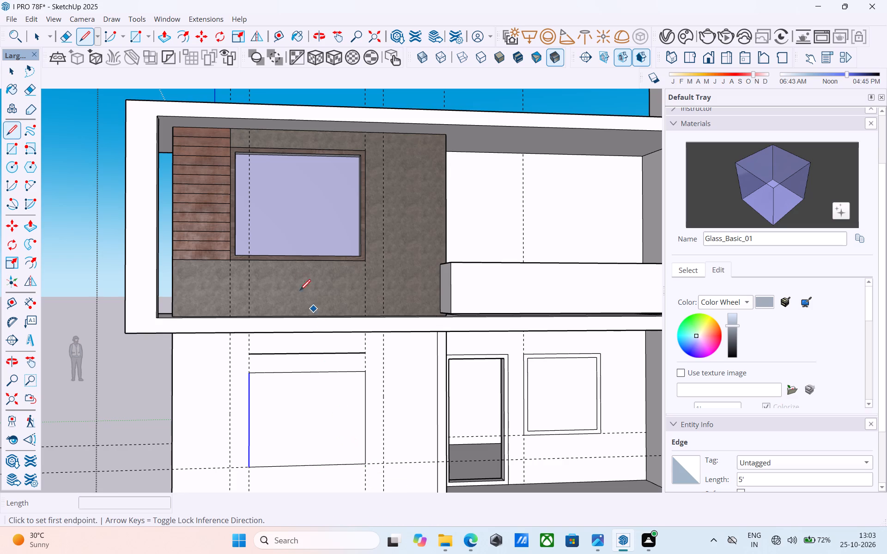
click(231, 260)
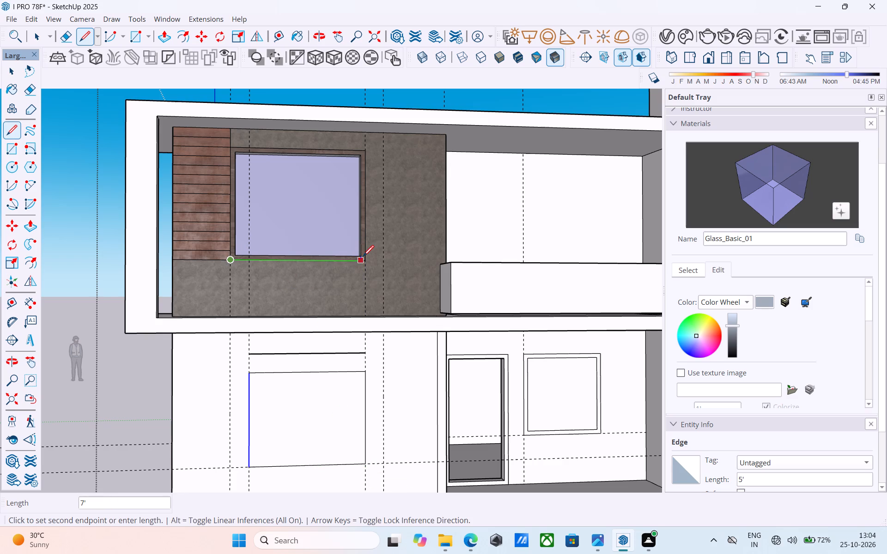
scroll(365, 258, down, 6)
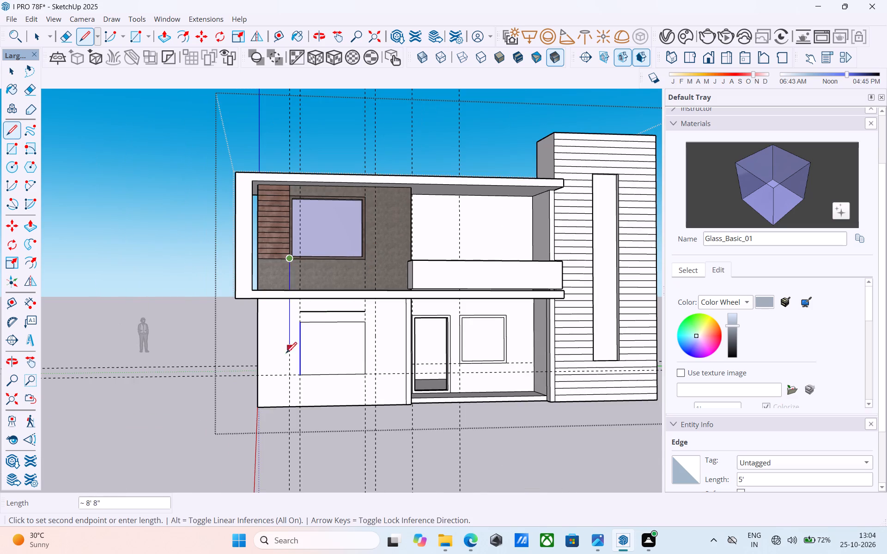
scroll(286, 354, up, 9)
key(space)
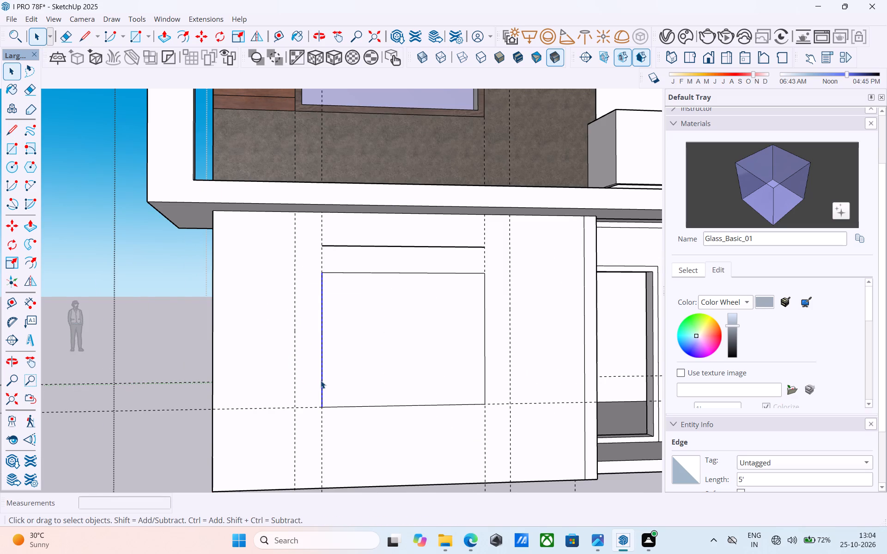
key(l)
click(321, 407)
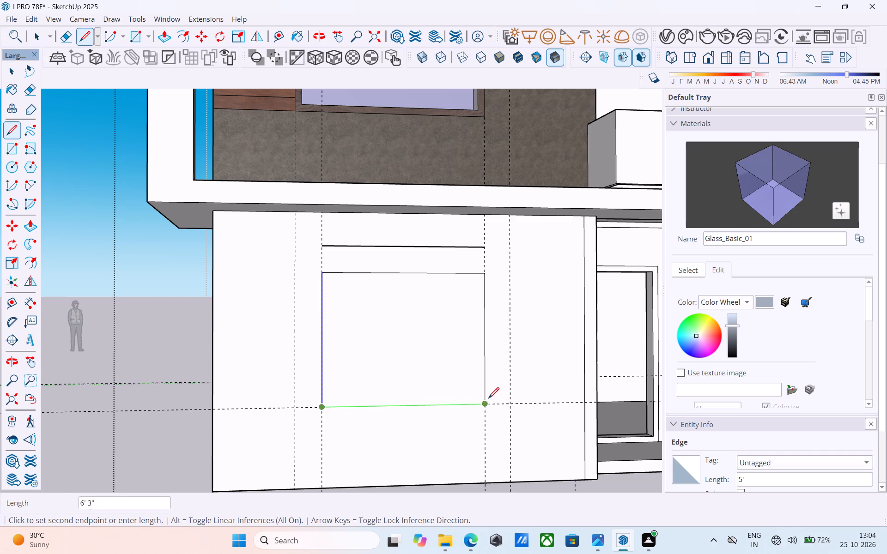
key(space)
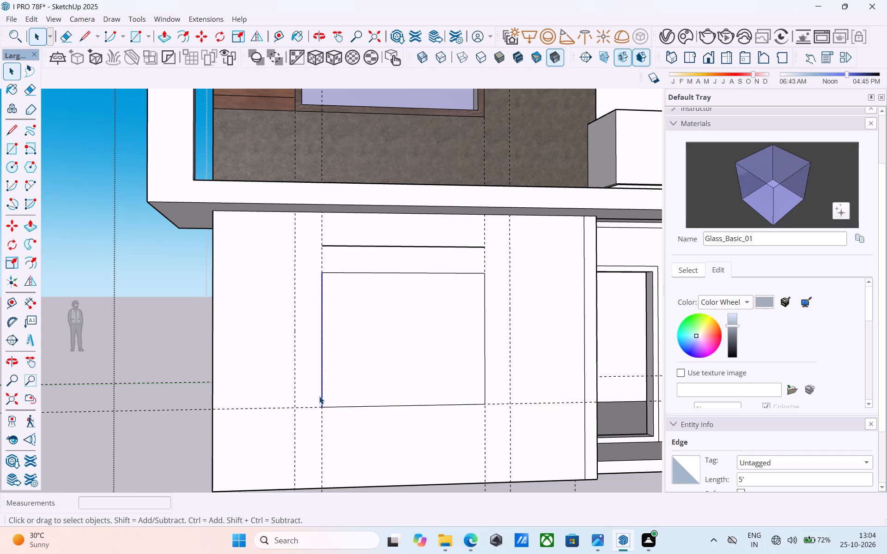
Copy the ground-floor window's left edge 6" outward on the wall face.
key(m)
click(323, 406)
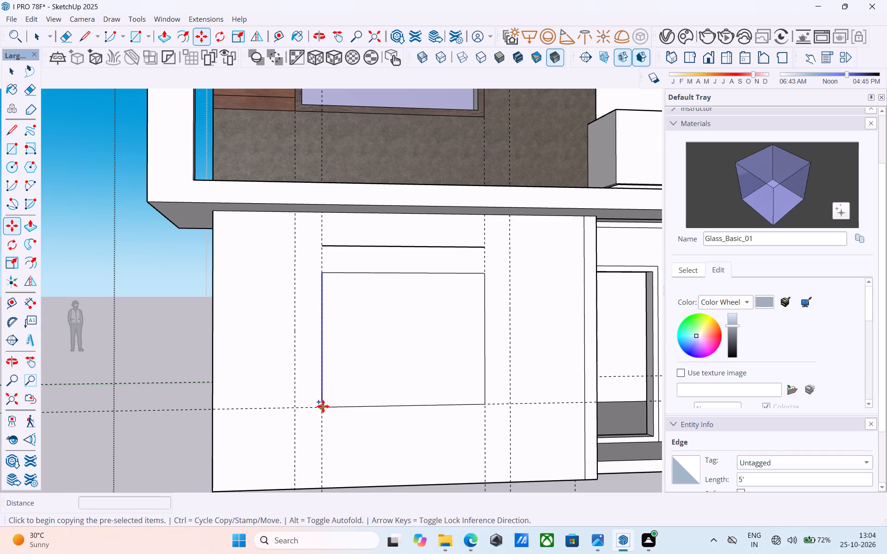
text(6")
key(Return)
scroll(309, 404, down, 1)
scroll(424, 414, up, 3)
key(space)
Copy the ground-floor window's right edge 6" outward on the wall face.
click(483, 393)
click(484, 393)
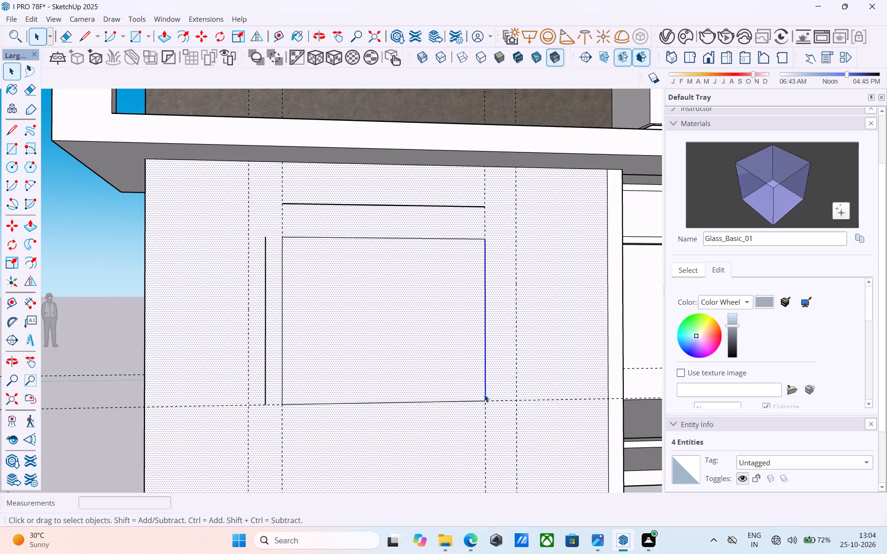
click(487, 395)
click(486, 394)
click(478, 386)
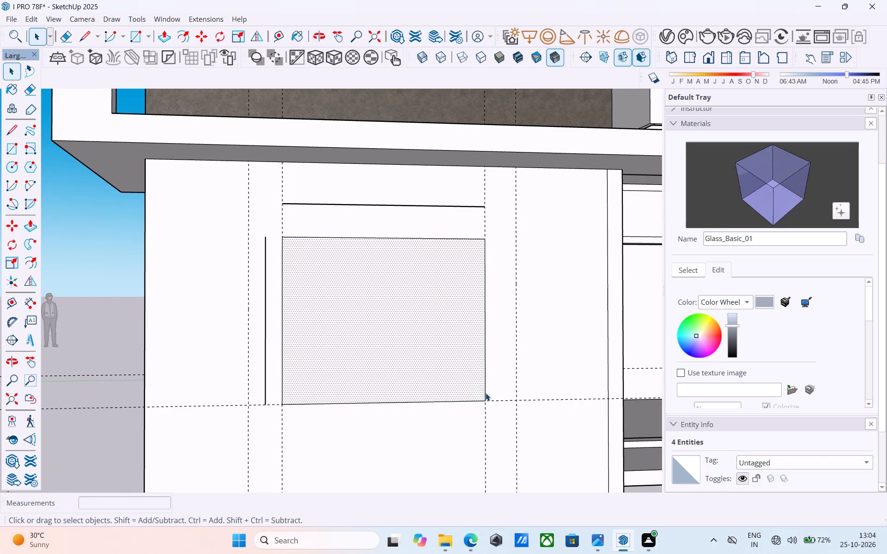
click(486, 393)
key(m)
click(486, 402)
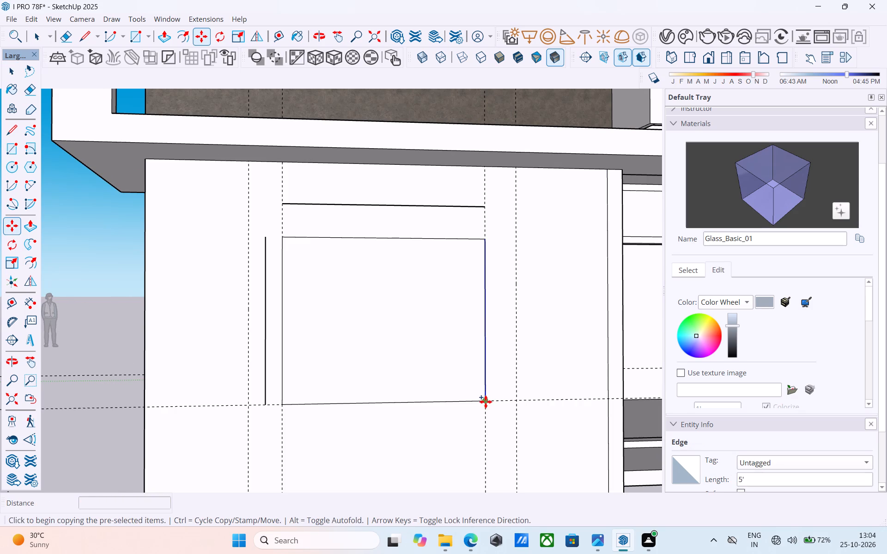
click(495, 401)
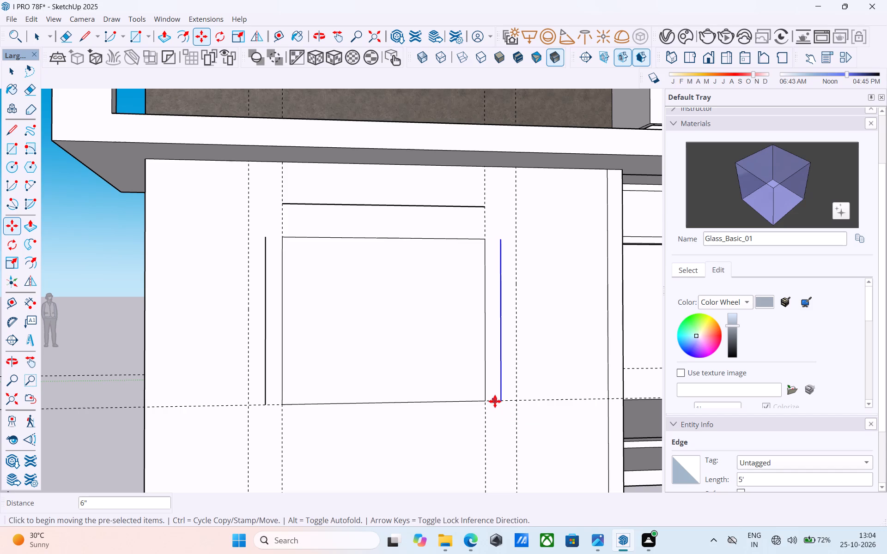
Join the copied top, left and right edges with lines at the corners, closing the enlarged ground-floor window outline.
key(l)
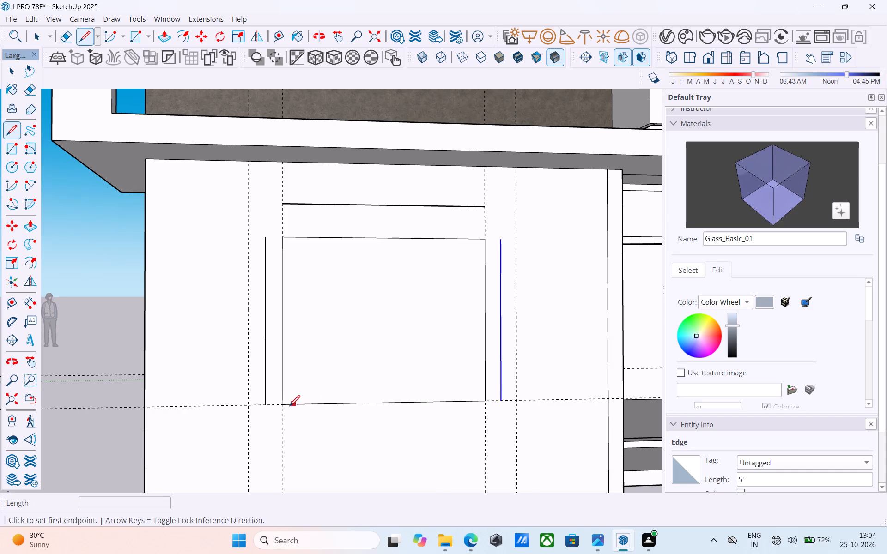
click(266, 402)
click(281, 407)
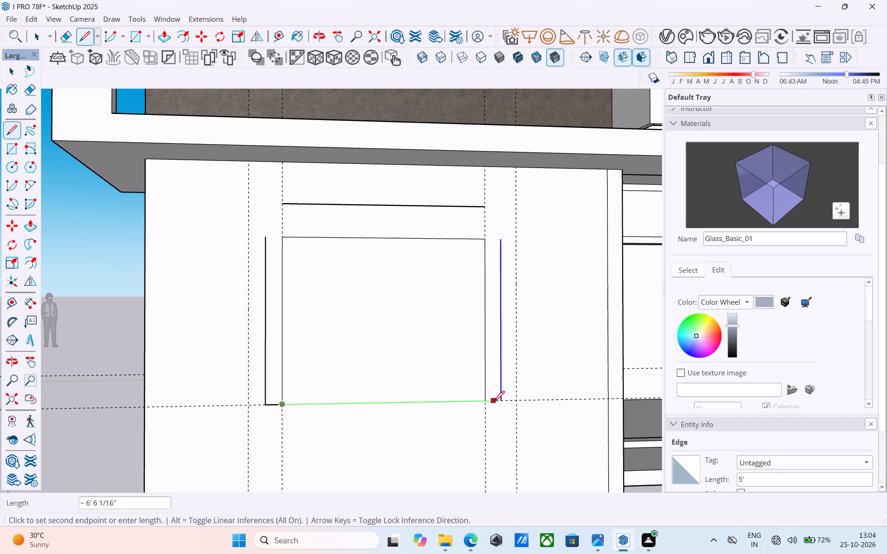
click(498, 403)
scroll(391, 329, up, 1)
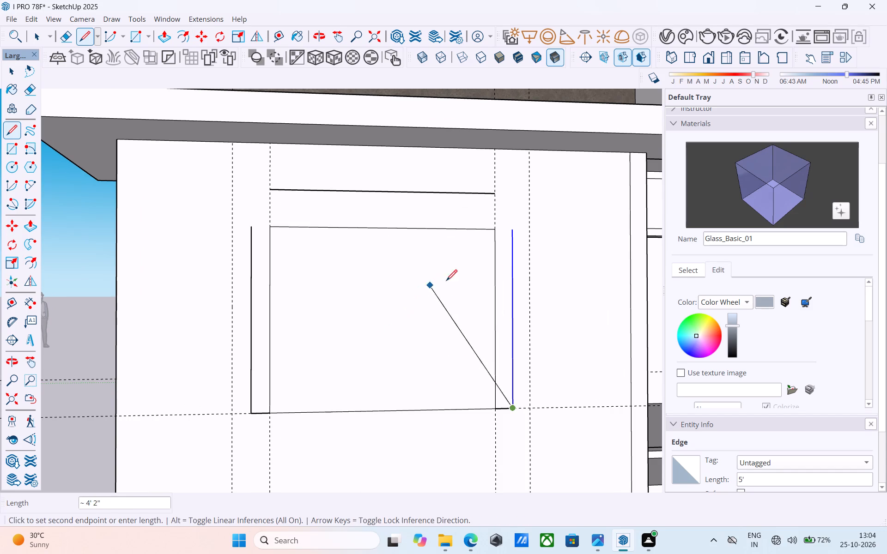
click(513, 231)
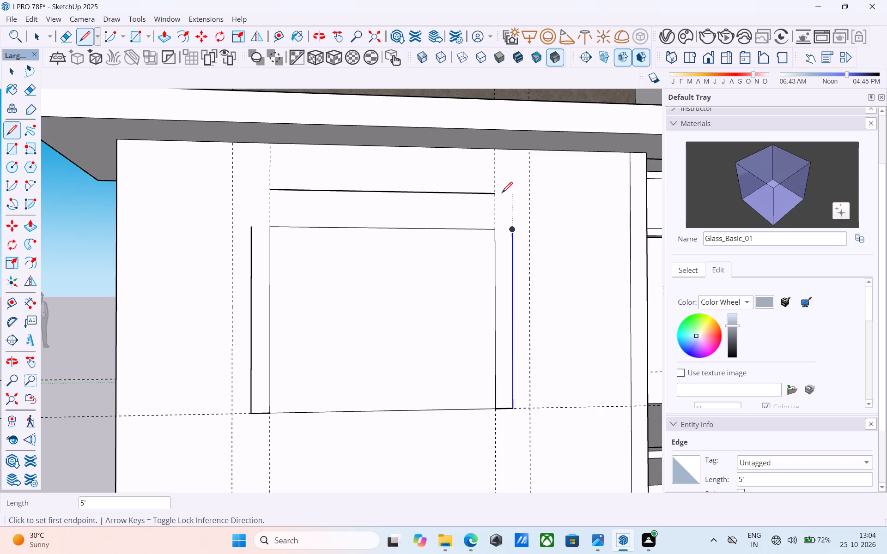
click(496, 193)
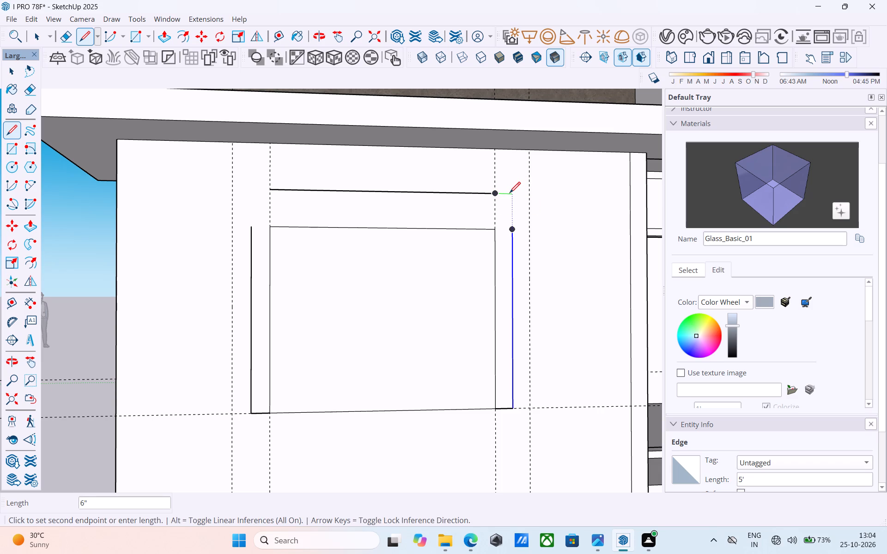
click(512, 196)
click(516, 232)
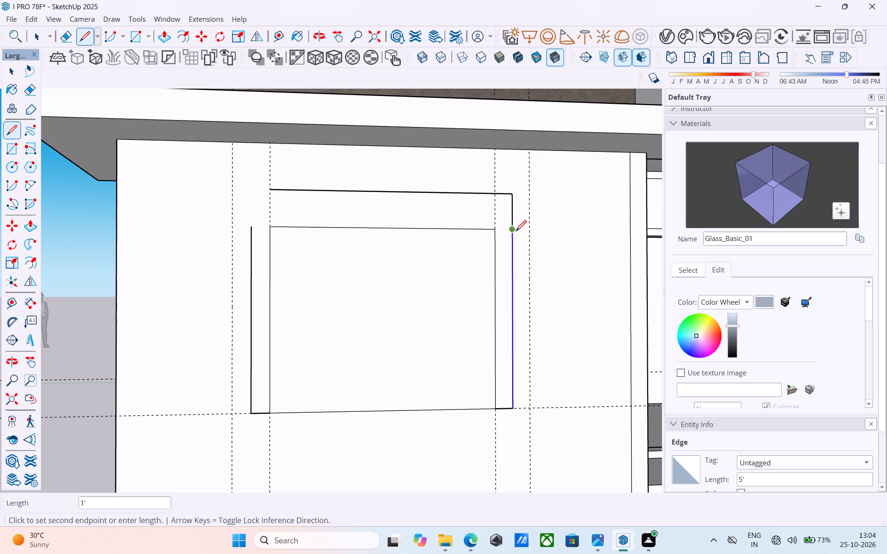
key(l)
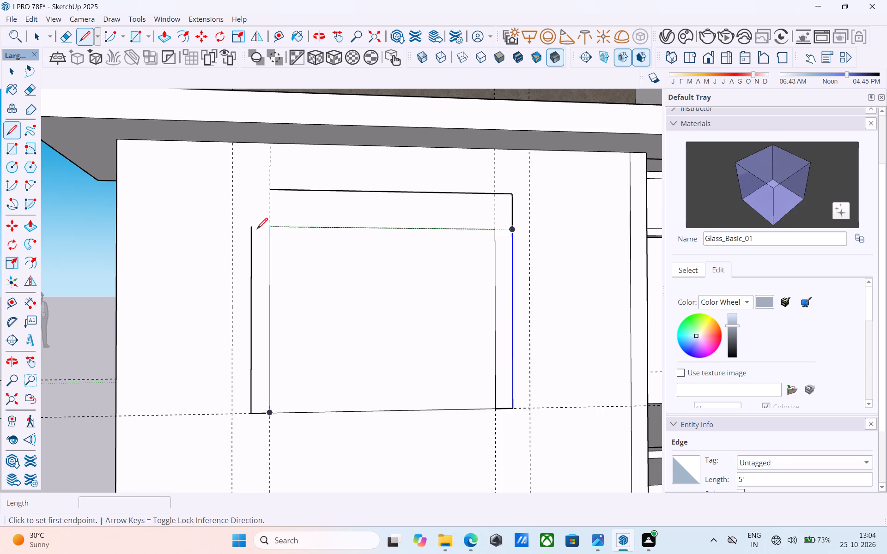
click(250, 231)
click(254, 189)
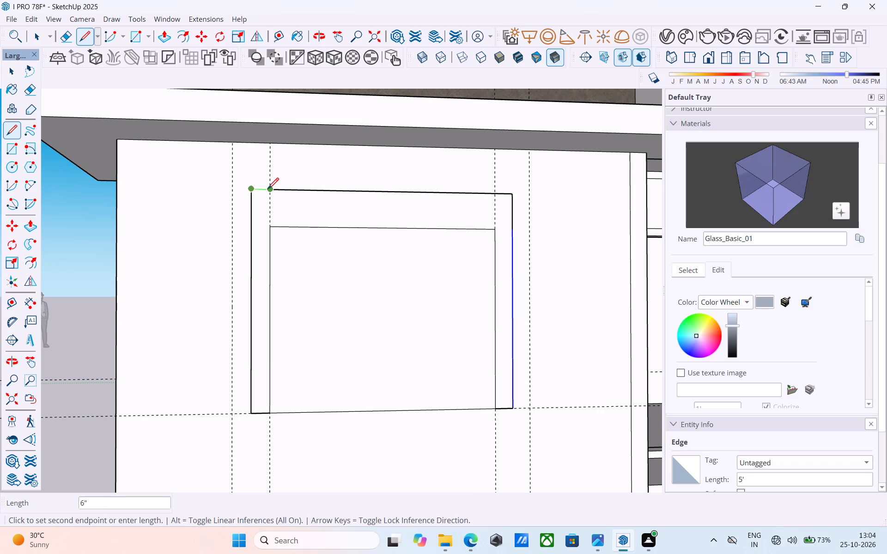
click(268, 190)
key(space)
Erase the old window's top and side edges inside the enlarged outline, along with the two guides on its sides.
scroll(279, 228, down, 5)
middle_drag(279, 241, 256, 282)
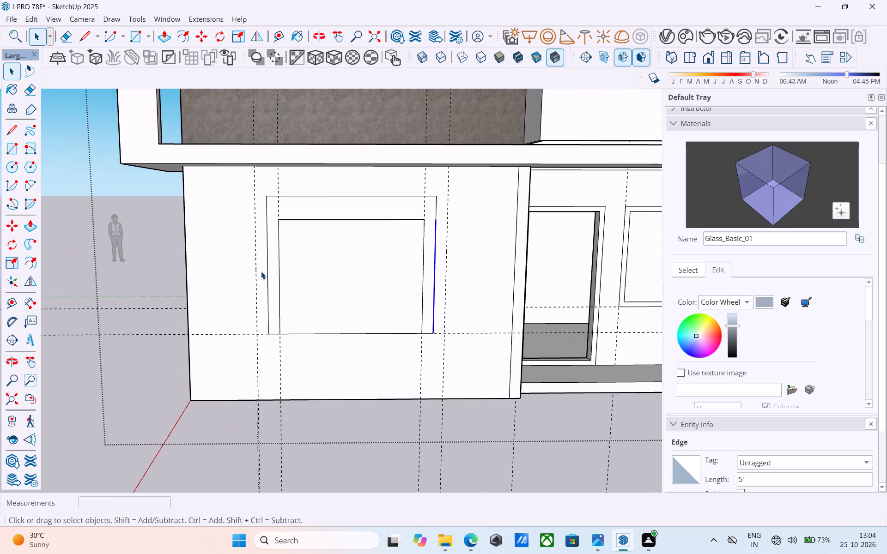
scroll(283, 247, down, 1)
middle_drag(283, 247, 302, 337)
scroll(301, 311, up, 13)
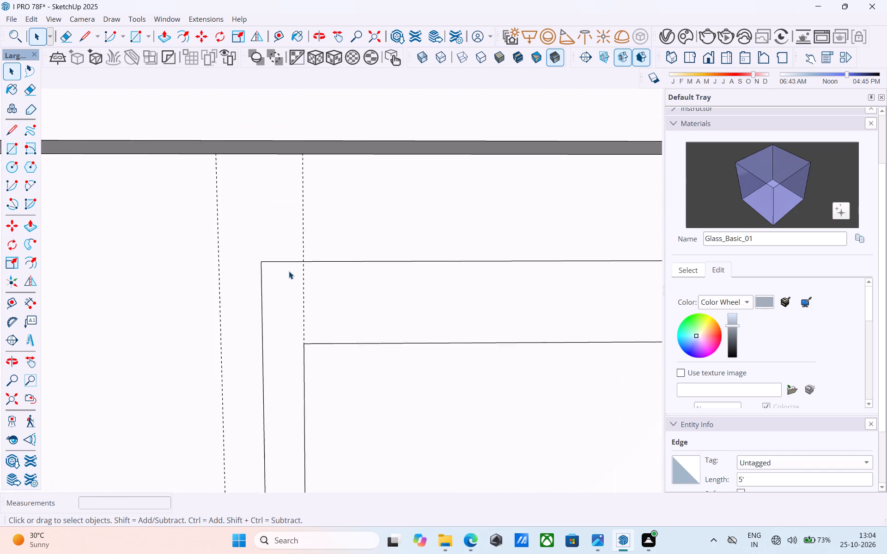
scroll(289, 271, up, 2)
click(290, 262)
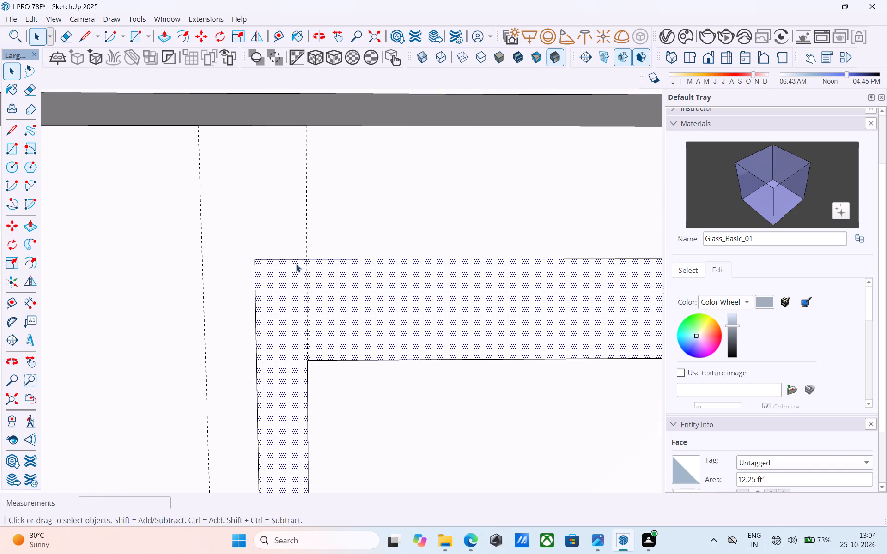
click(297, 262)
click(298, 259)
scroll(292, 257, down, 11)
shift+middle_drag(292, 295, 276, 282)
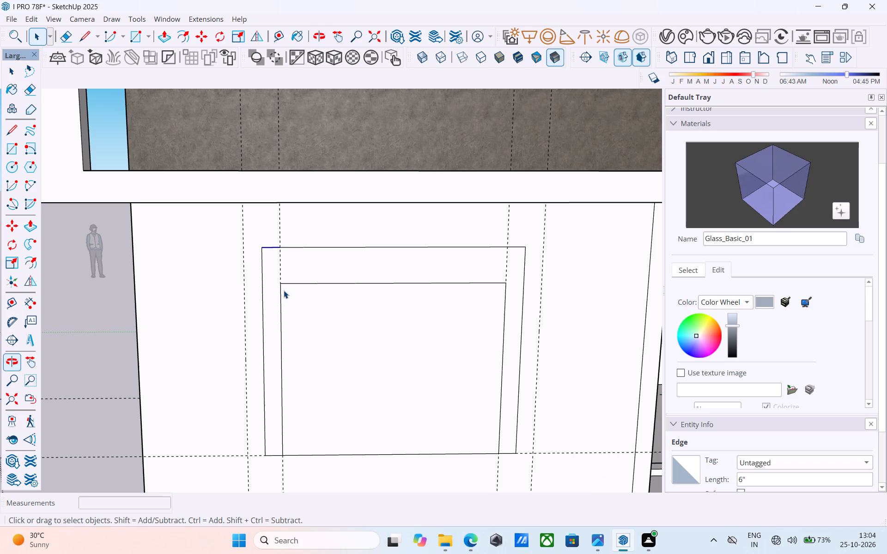
key(e)
drag(292, 277, 274, 298)
drag(510, 303, 504, 300)
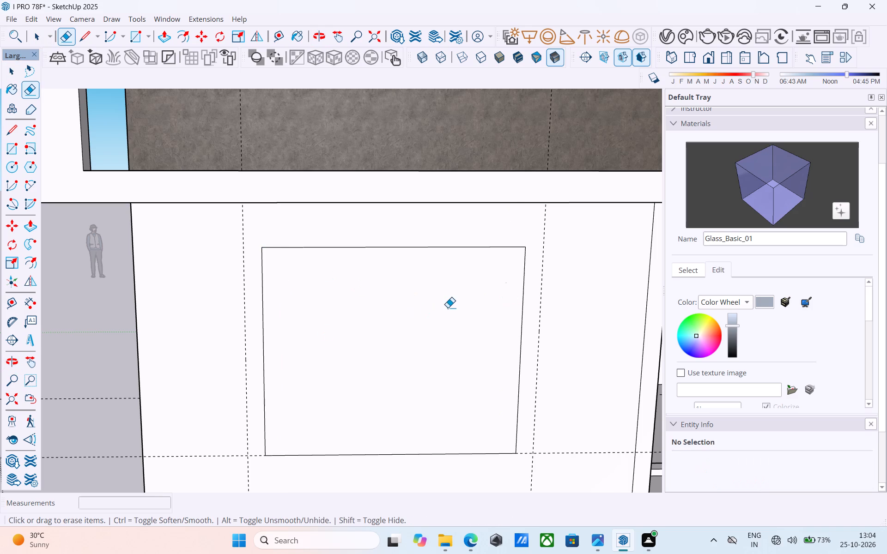
Offset the enlarged ground-floor window face 3" inward to form its frame.
scroll(438, 311, down, 2)
key(space)
click(389, 335)
scroll(388, 336, up, 1)
key(f)
click(387, 336)
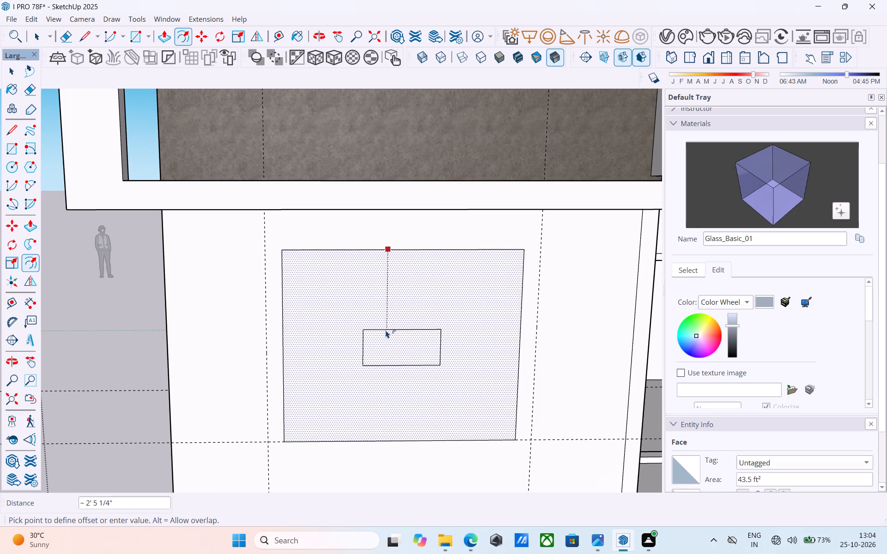
key(3)
key(shift+quotedbl)
key(Return)
key(space)
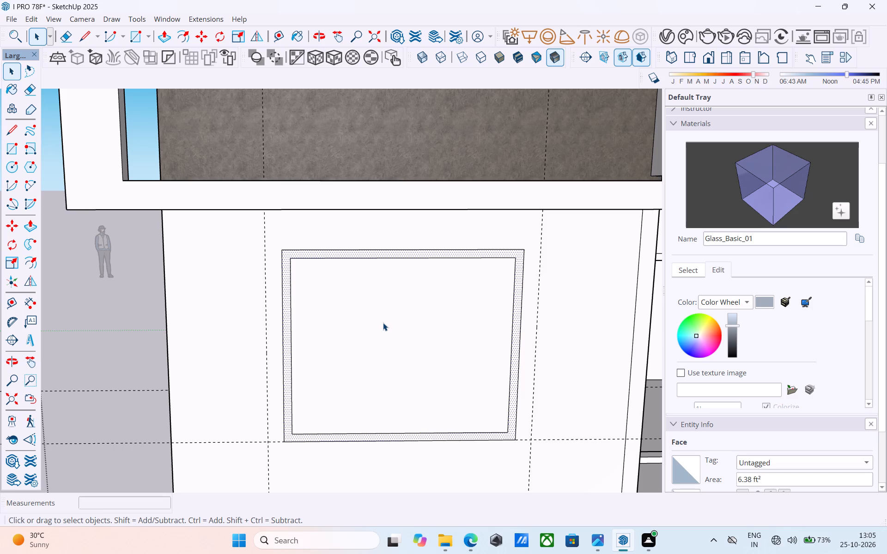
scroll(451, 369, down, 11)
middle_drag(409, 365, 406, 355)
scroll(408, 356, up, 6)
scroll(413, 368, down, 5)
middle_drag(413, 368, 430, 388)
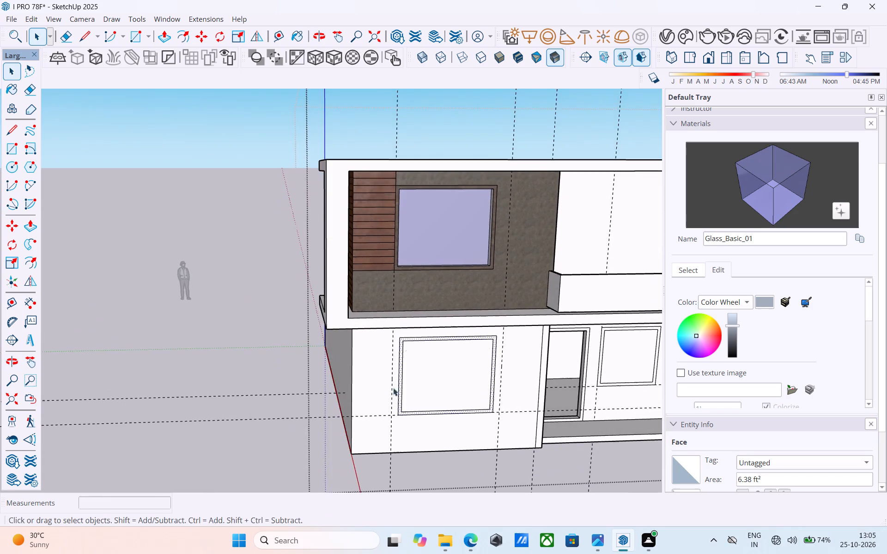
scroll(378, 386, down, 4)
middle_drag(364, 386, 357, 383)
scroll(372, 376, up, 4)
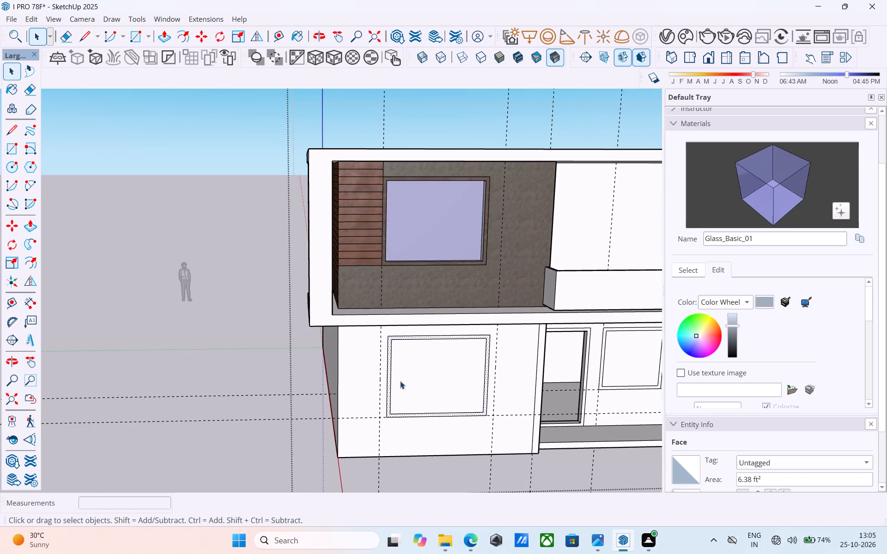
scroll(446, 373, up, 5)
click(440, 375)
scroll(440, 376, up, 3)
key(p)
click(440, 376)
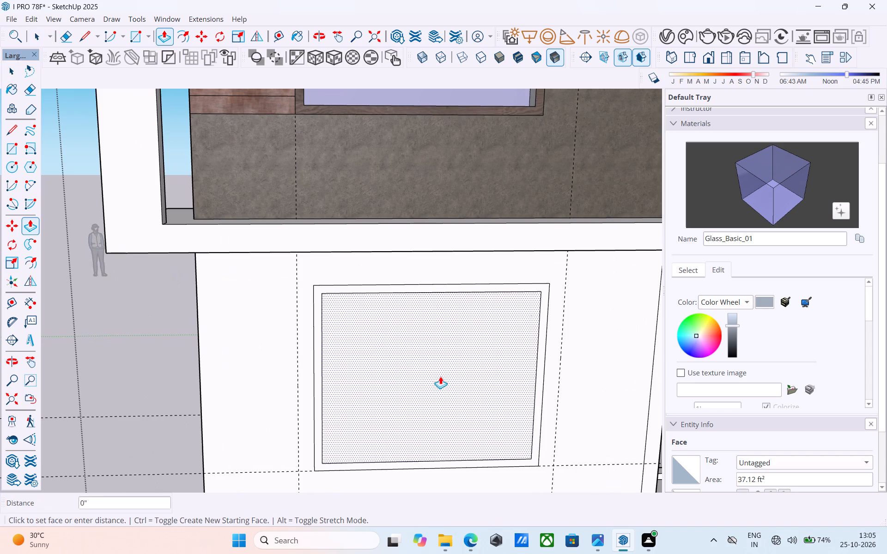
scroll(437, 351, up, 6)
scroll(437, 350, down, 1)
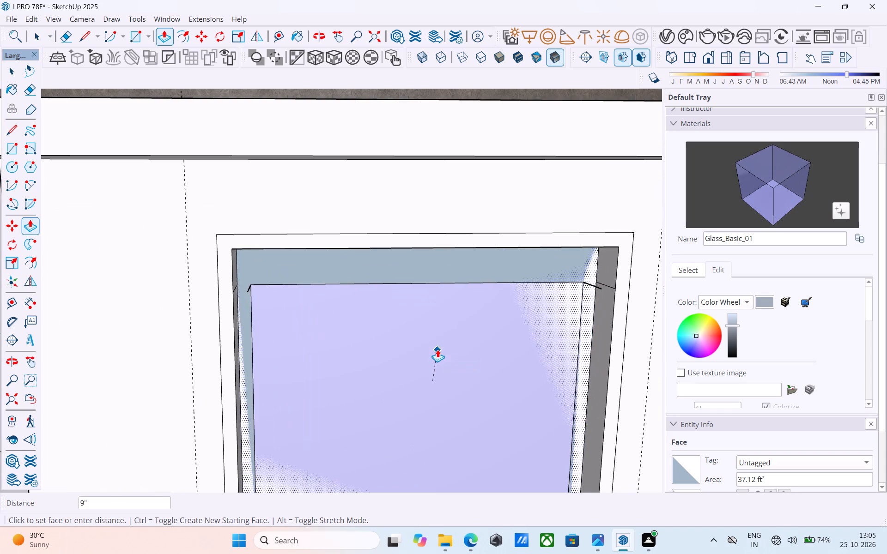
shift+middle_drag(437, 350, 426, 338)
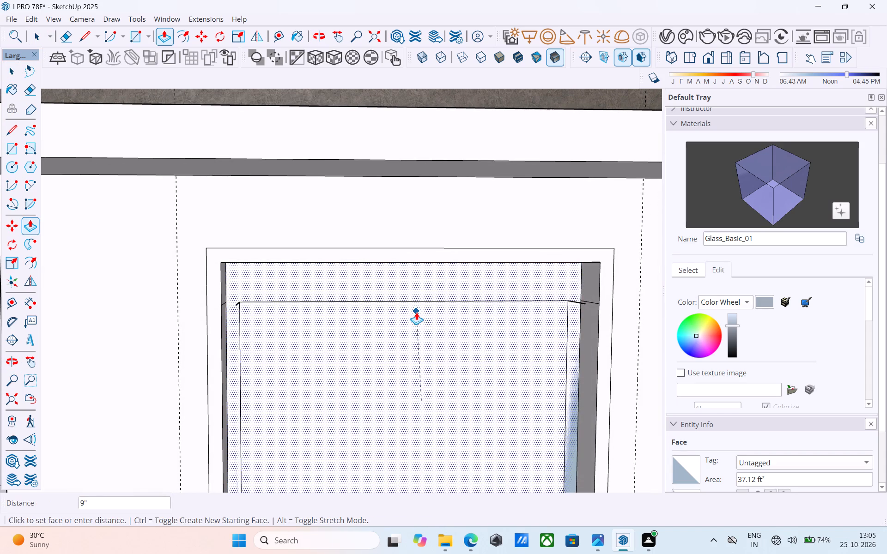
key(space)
Push the face inside the ground-floor window frame back through the wall thickness.
click(403, 347)
key(p)
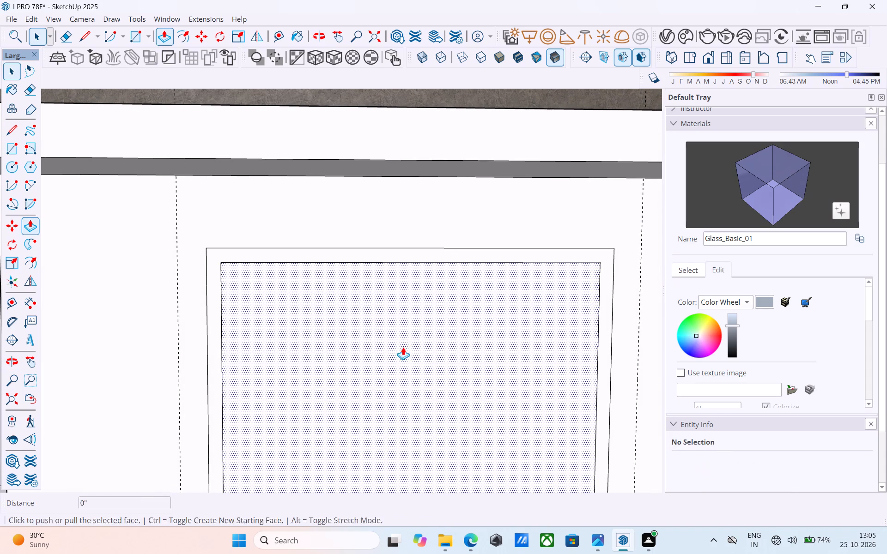
click(403, 347)
click(400, 325)
Erase the top and left edges of the leftover smaller pane inside the ground-floor window opening.
scroll(400, 326, down, 4)
middle_drag(398, 349, 402, 336)
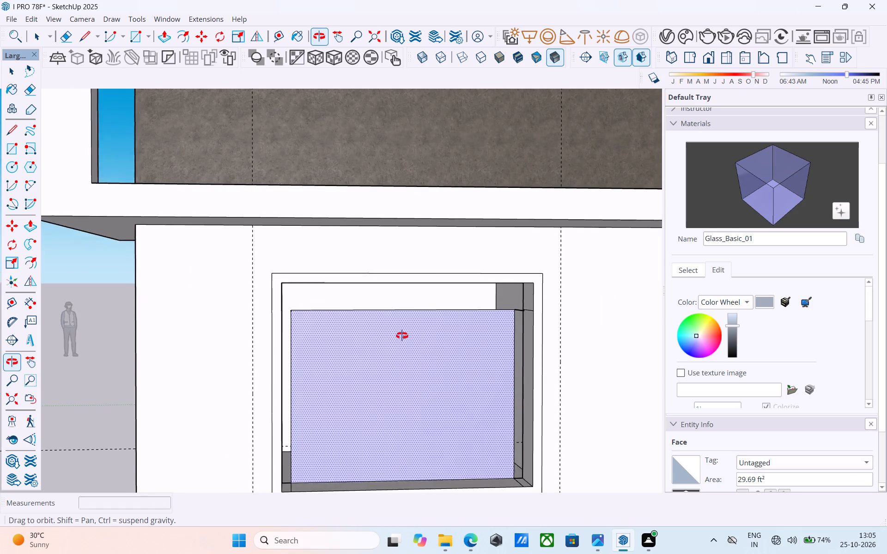
middle_drag(402, 336, 394, 350)
key(r)
key(e)
drag(347, 314, 343, 309)
click(289, 330)
click(292, 327)
click(290, 315)
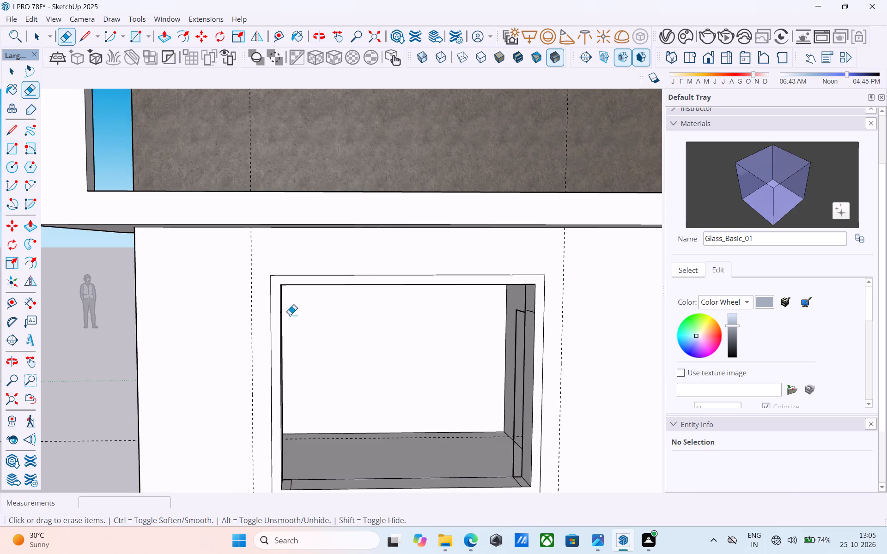
Erase the old pane's leftover edges on the right side of the window opening.
middle_drag(504, 329, 531, 328)
scroll(437, 326, down, 5)
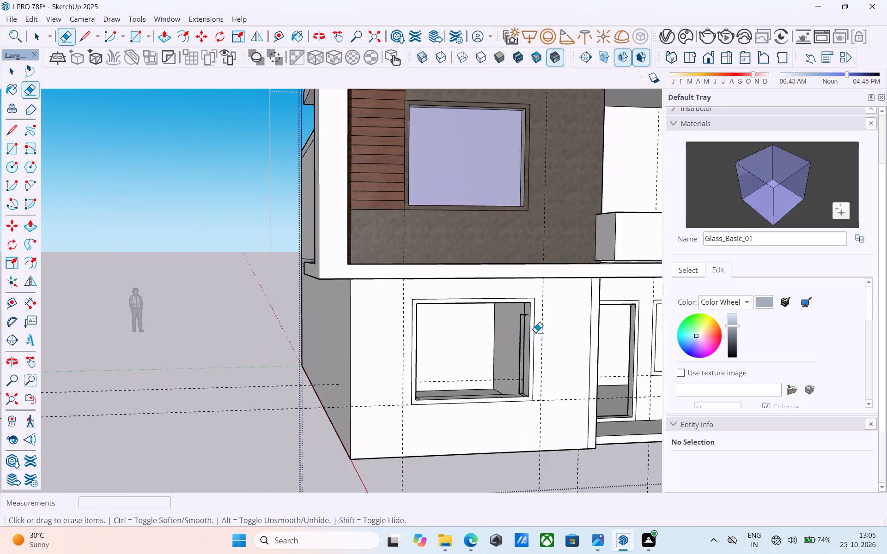
scroll(535, 332, up, 17)
drag(491, 294, 480, 292)
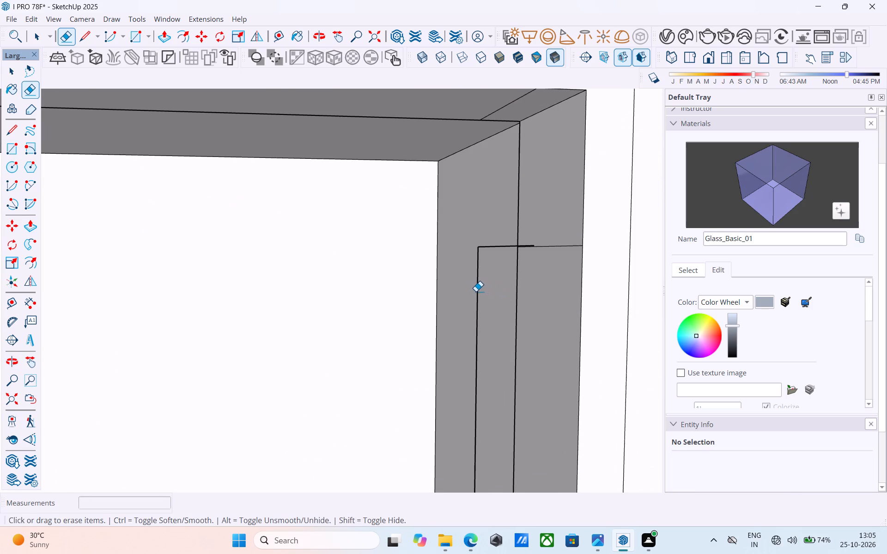
drag(481, 292, 467, 286)
drag(482, 259, 491, 233)
Erase the leftover short lines at the corners of the ground-floor window opening's inner side faces.
scroll(498, 237, down, 8)
middle_drag(514, 308, 525, 310)
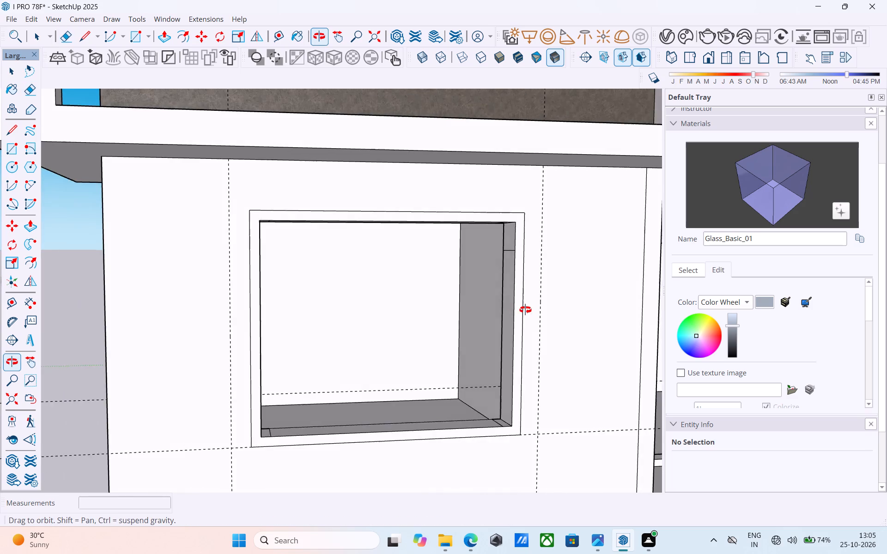
middle_drag(525, 310, 696, 314)
scroll(510, 255, up, 3)
drag(508, 241, 508, 228)
scroll(511, 229, down, 4)
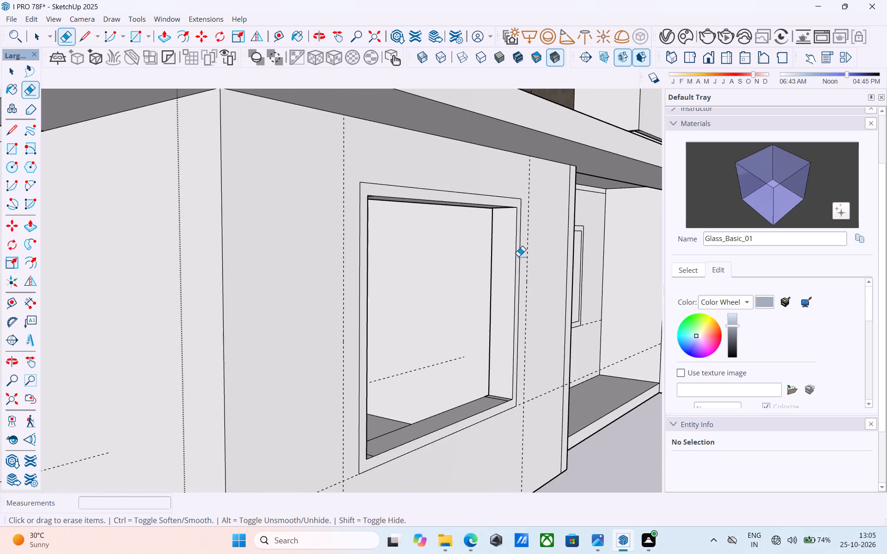
scroll(488, 400, up, 8)
drag(492, 399, 496, 394)
scroll(513, 380, down, 10)
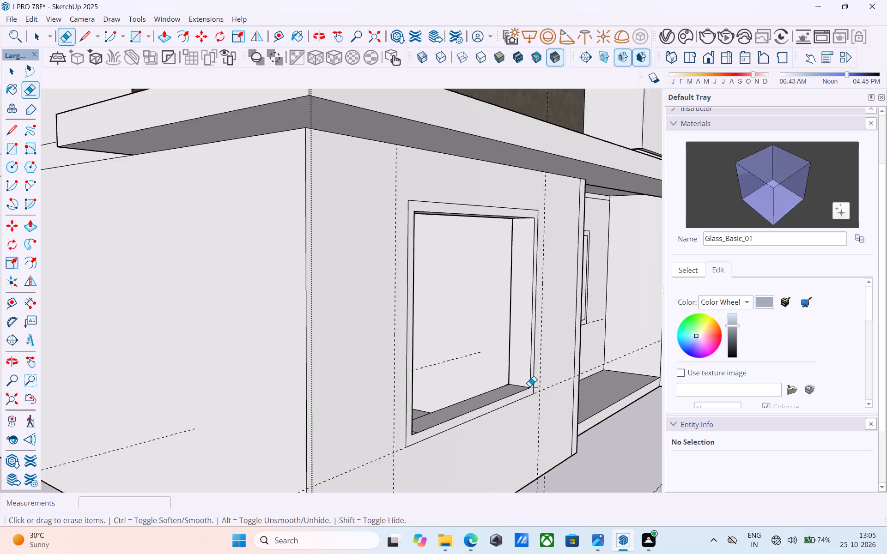
middle_drag(518, 397, 155, 419)
scroll(276, 391, up, 8)
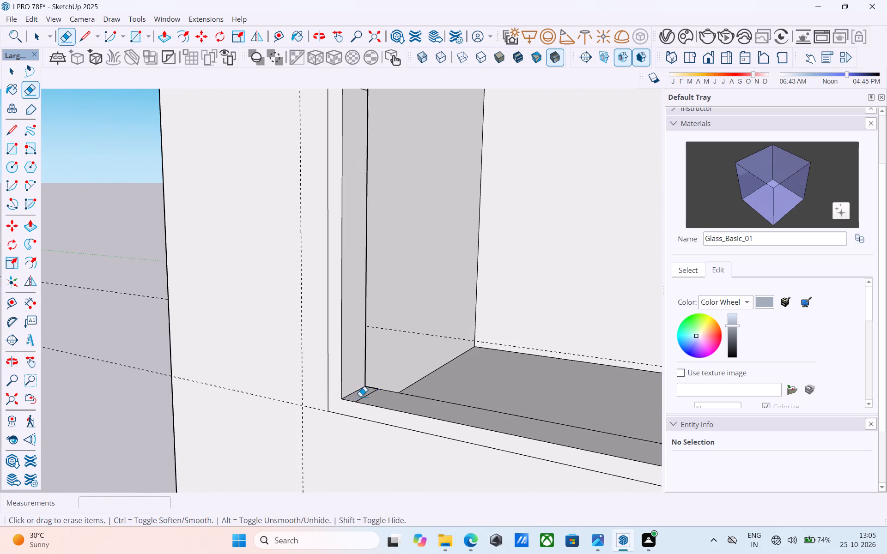
drag(360, 397, 366, 402)
scroll(323, 411, down, 8)
scroll(342, 265, up, 4)
click(323, 271)
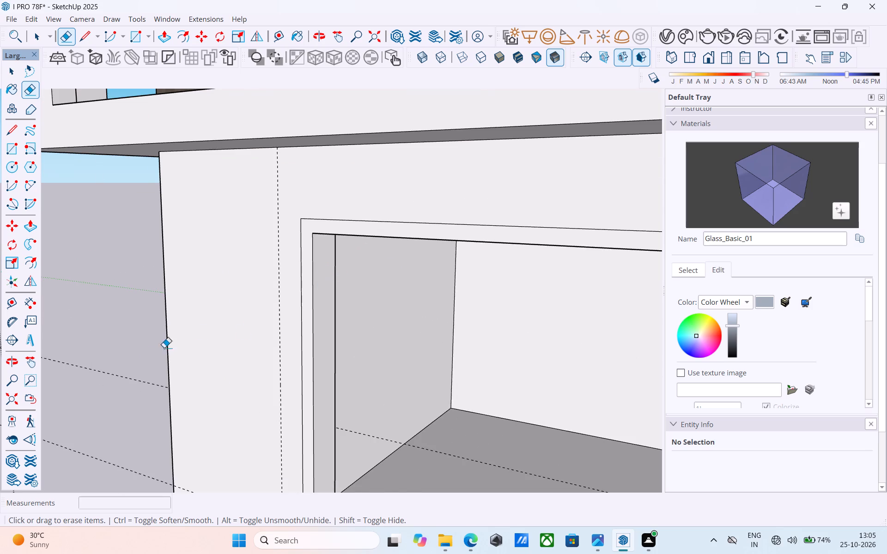
Draw a 5' 6" by 6' 9" rectangle closing the back of the ground-floor window opening, from corner to opposite corner.
scroll(155, 354, down, 9)
middle_drag(171, 382, 208, 336)
scroll(109, 382, down, 7)
middle_drag(117, 401, 167, 431)
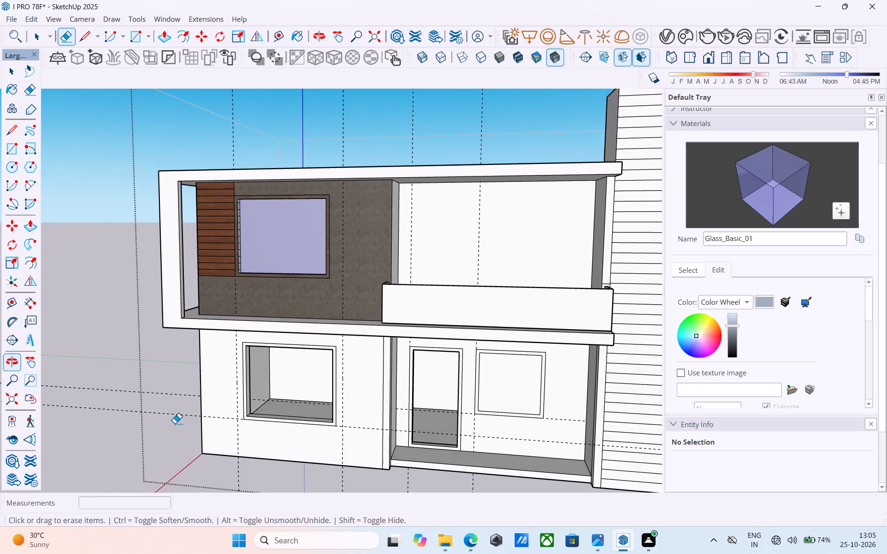
scroll(207, 375, up, 4)
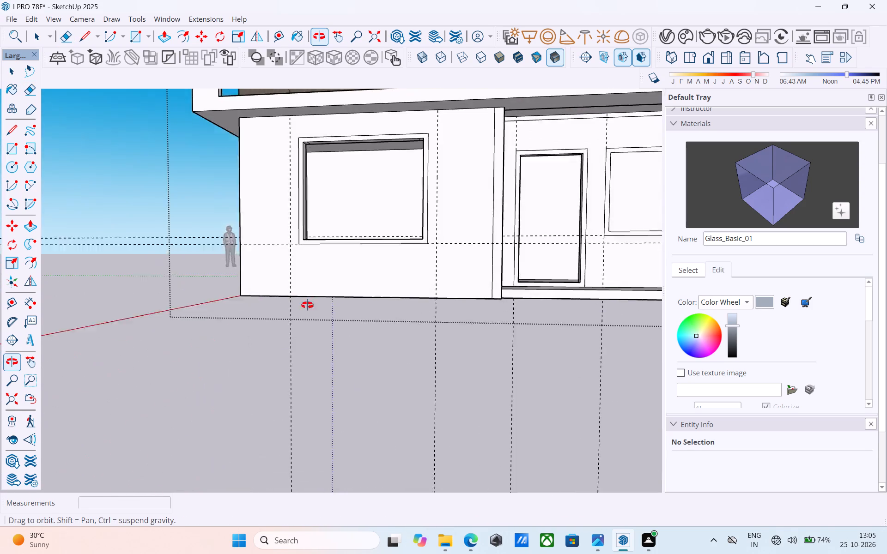
scroll(282, 478, up, 1)
scroll(342, 335, down, 3)
middle_drag(340, 348, 308, 435)
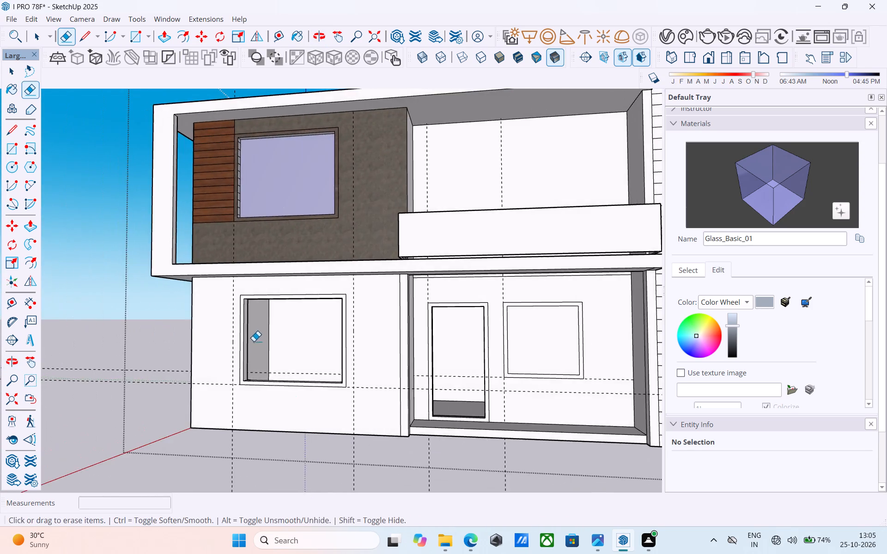
scroll(253, 338, up, 5)
shift+middle_drag(259, 328, 253, 342)
scroll(253, 342, up, 1)
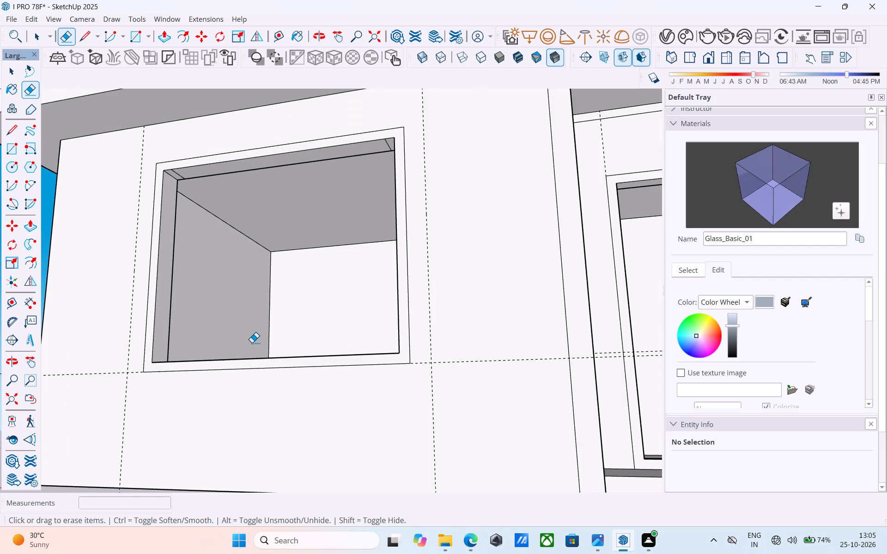
key(f)
key(r)
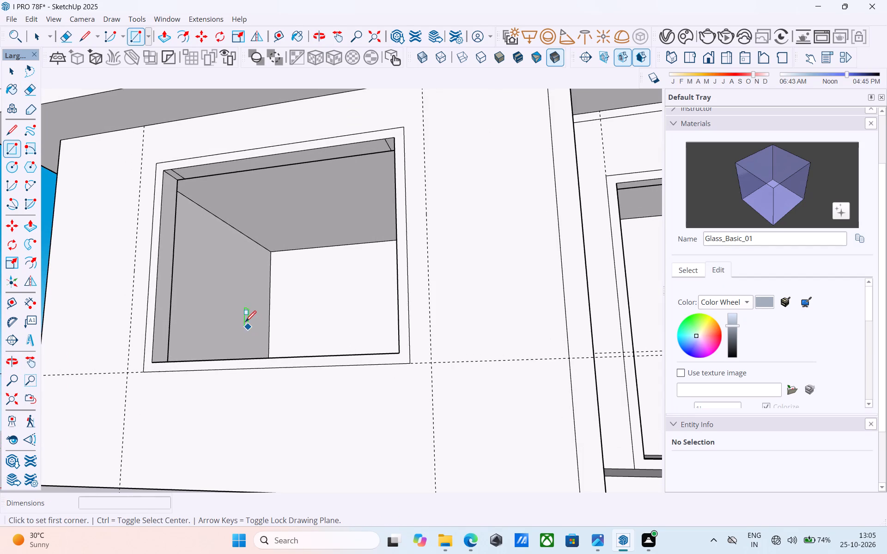
scroll(186, 180, up, 3)
click(178, 181)
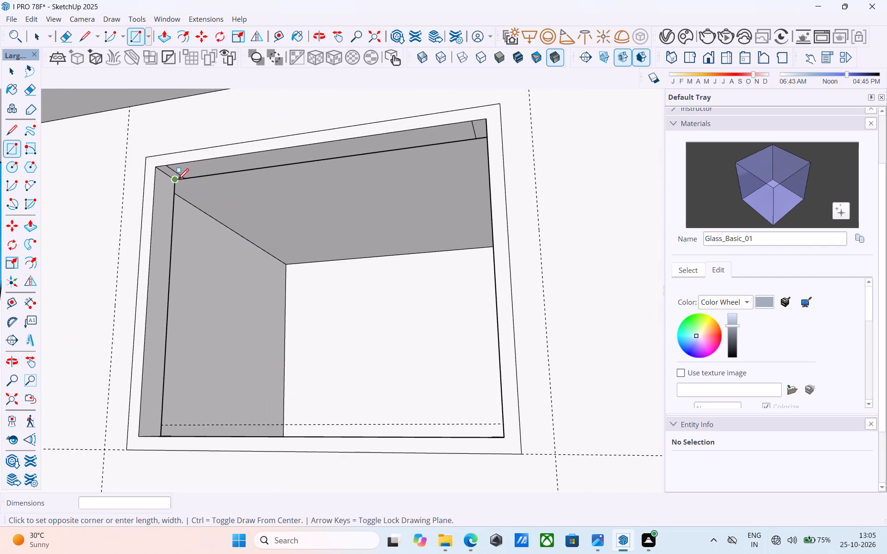
scroll(181, 183, down, 6)
middle_drag(287, 253, 365, 330)
scroll(198, 241, down, 5)
middle_drag(342, 322, 405, 331)
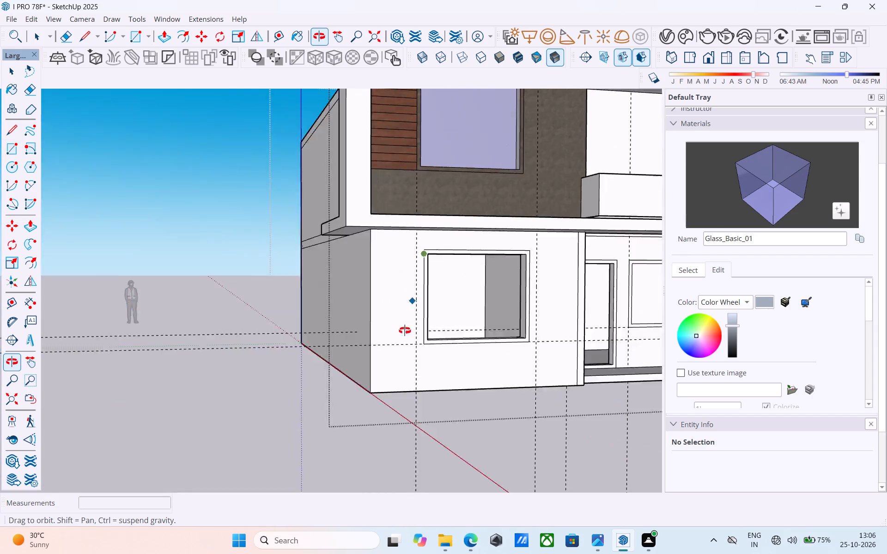
middle_drag(405, 331, 441, 350)
middle_drag(502, 385, 404, 400)
shift+middle_drag(480, 403, 470, 404)
scroll(466, 402, up, 4)
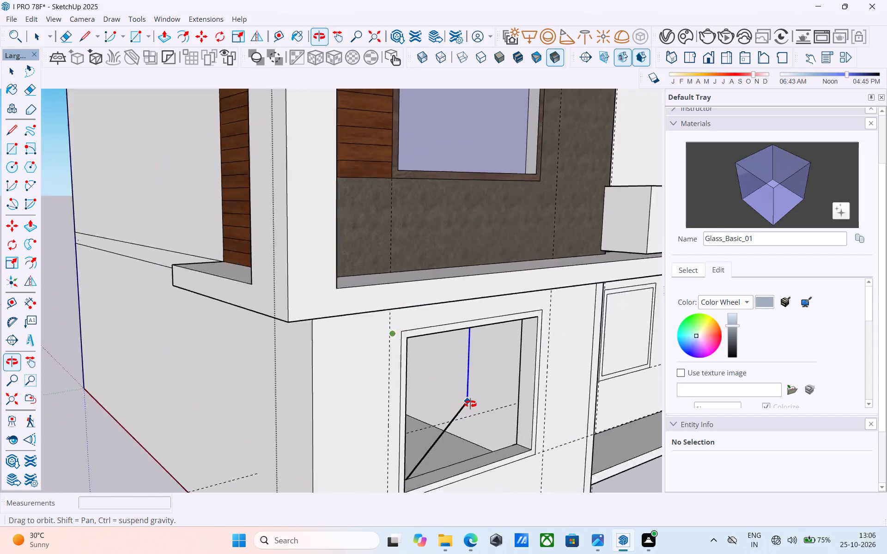
scroll(470, 404, up, 2)
shift+middle_drag(470, 404, 472, 405)
click(531, 452)
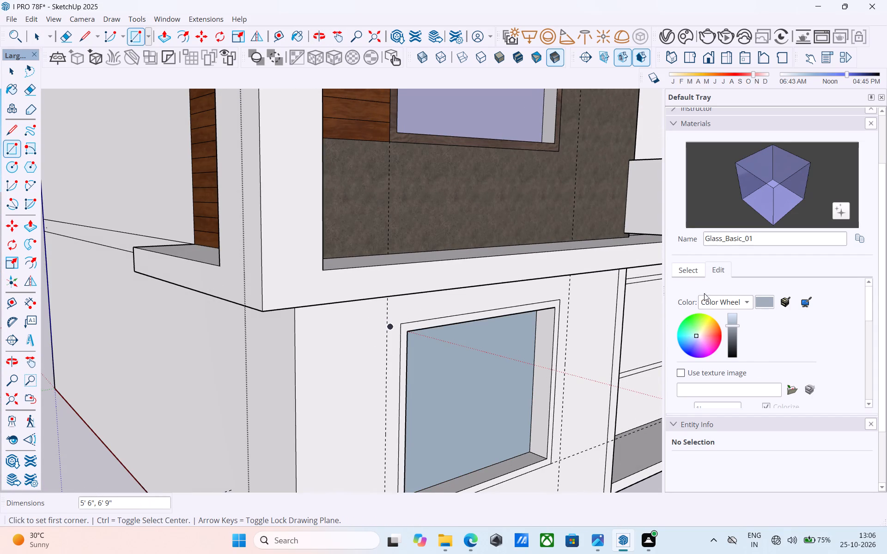
Paint the recessed face at the back of the ground-floor window opening with Plaster_04_1K.
click(692, 265)
click(722, 285)
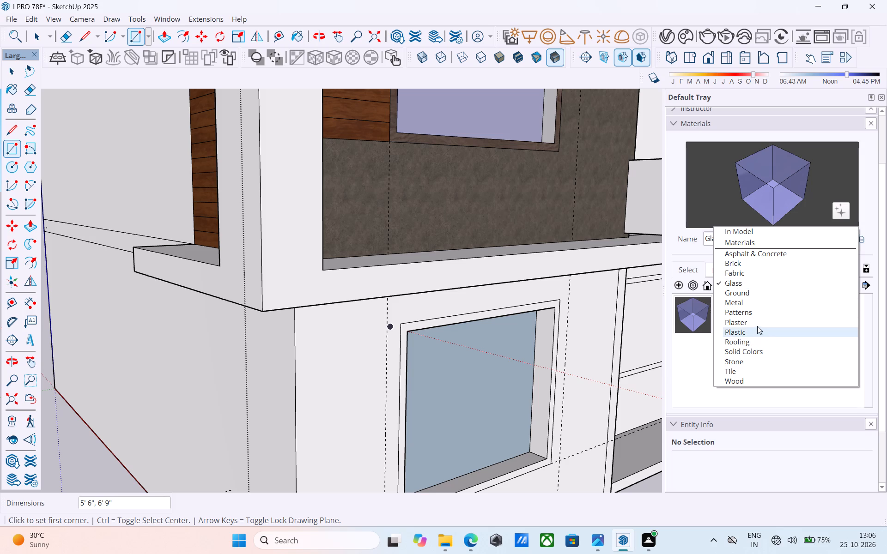
click(757, 325)
click(745, 316)
click(782, 317)
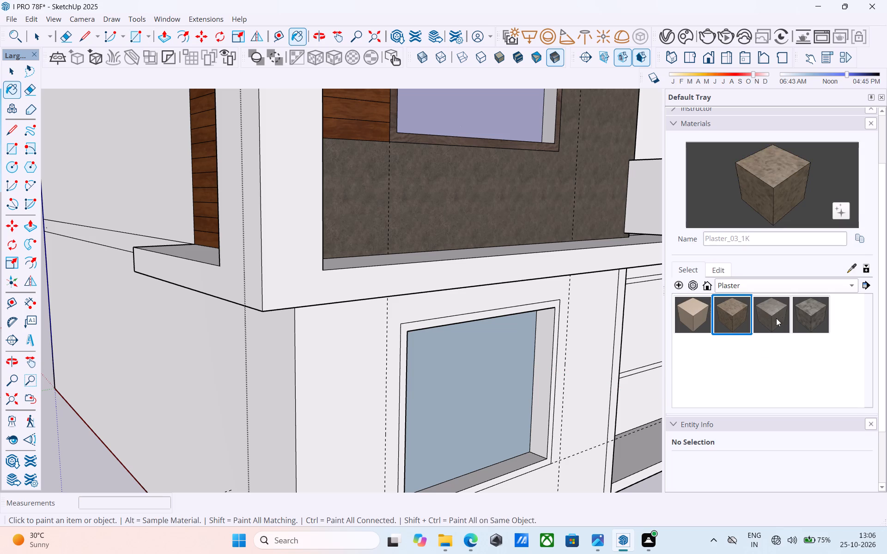
middle_drag(614, 337, 567, 319)
click(368, 330)
Draw a 5' 6" by 6' 9" rectangle across the front of the ground-floor window opening, along the frame's inner outline.
scroll(382, 334, down, 4)
shift+middle_drag(423, 348, 327, 330)
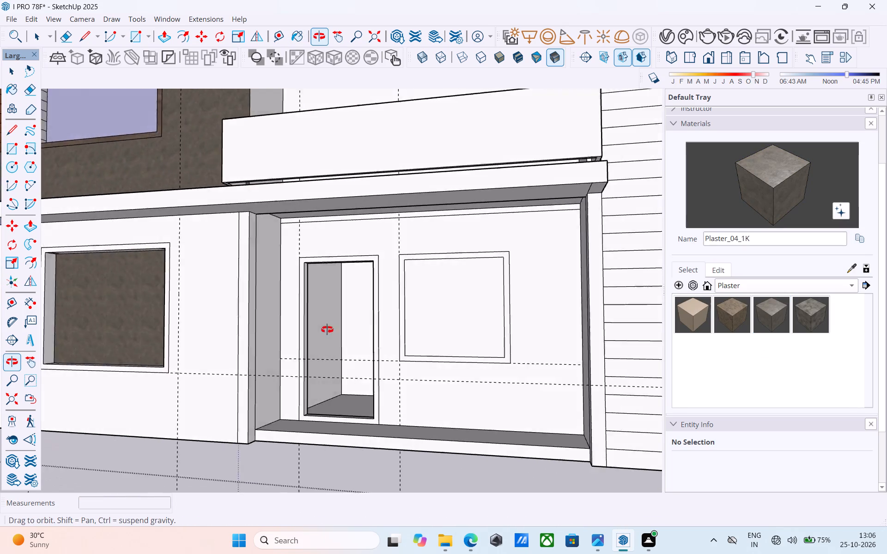
shift+middle_drag(327, 330, 541, 383)
middle_drag(381, 343, 381, 328)
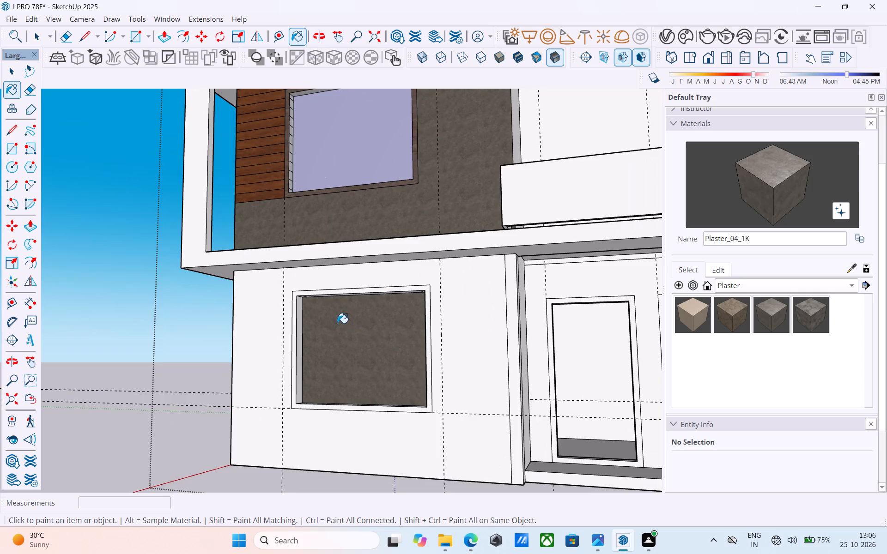
scroll(337, 323, up, 4)
key(r)
click(276, 284)
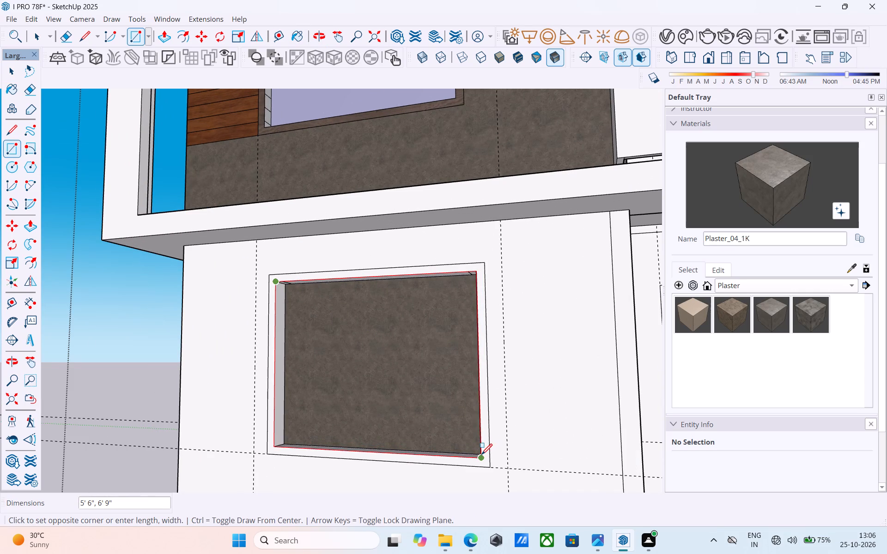
click(481, 456)
Paint the front face inside the ground-floor window frame with Glass_Basic_01 from the Glass materials.
click(780, 282)
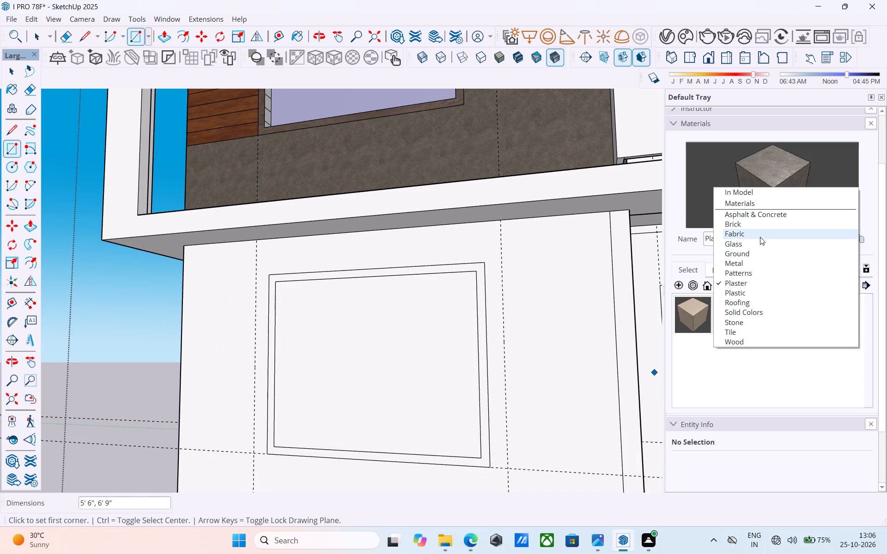
click(762, 244)
click(699, 316)
click(474, 342)
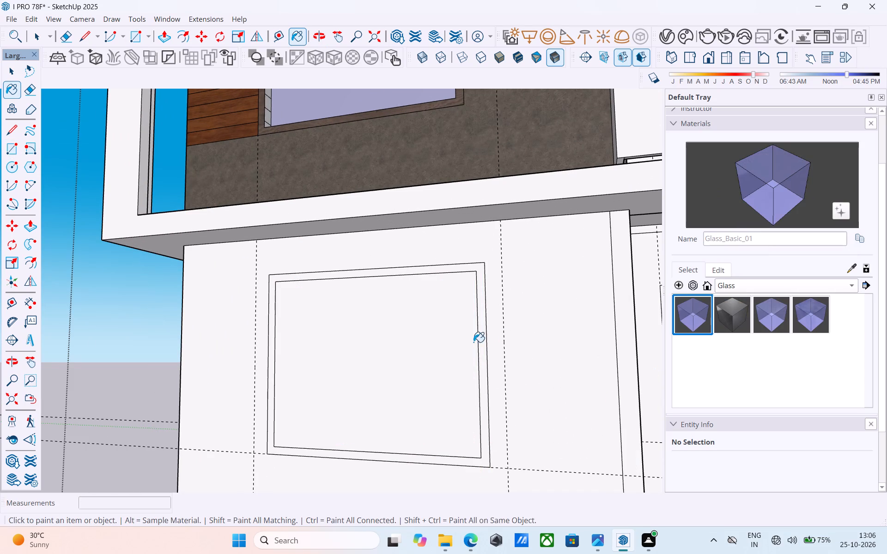
Paint the ground-floor wall around the window with Plaster_03_1K, replacing it with Plaster_04_1K.
scroll(430, 354, down, 9)
middle_drag(410, 372, 538, 421)
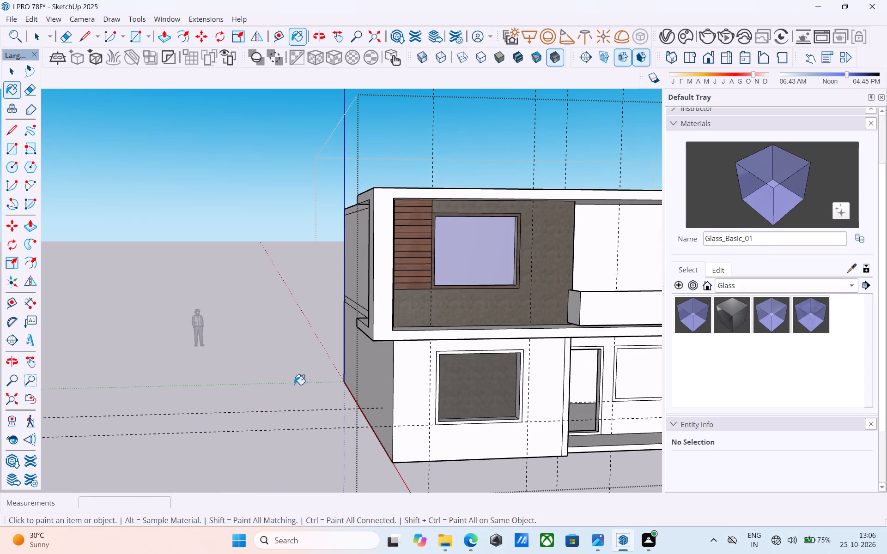
scroll(294, 385, down, 4)
scroll(389, 384, up, 5)
scroll(500, 370, up, 9)
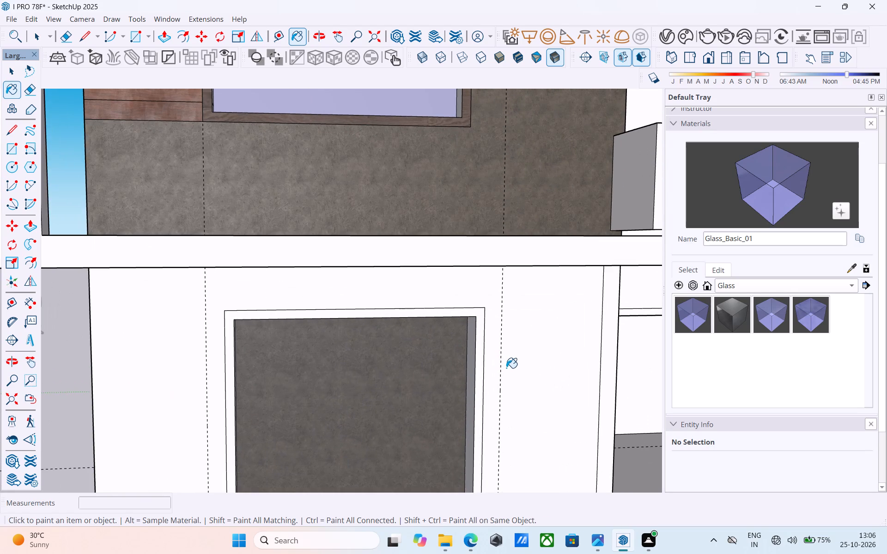
scroll(506, 368, down, 6)
click(738, 284)
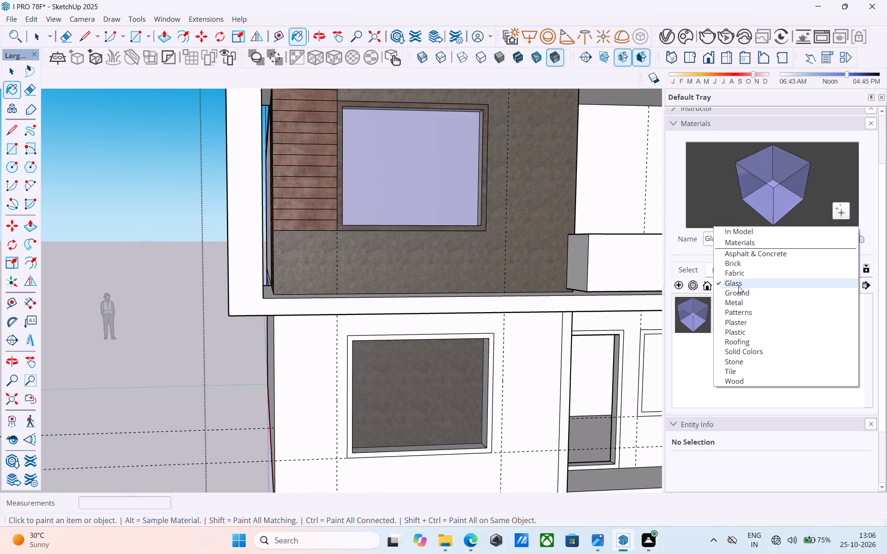
drag(758, 343, 757, 335)
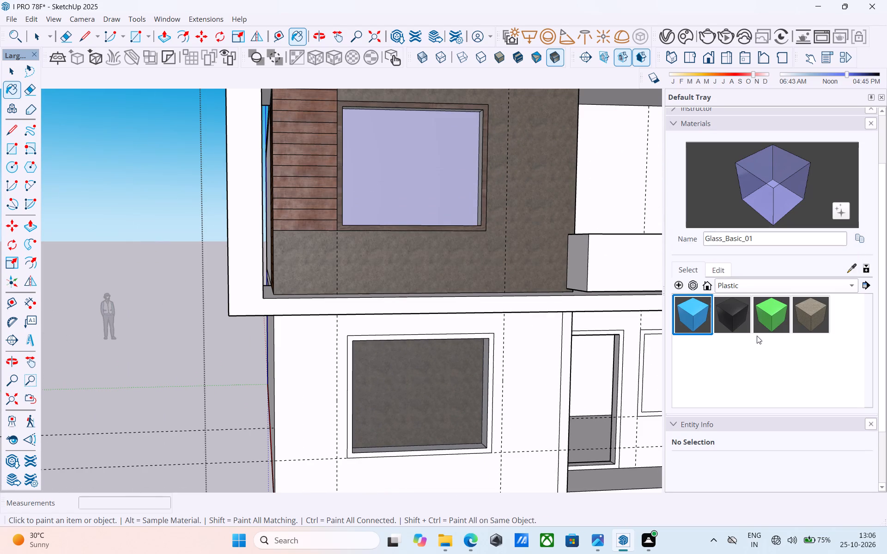
click(749, 288)
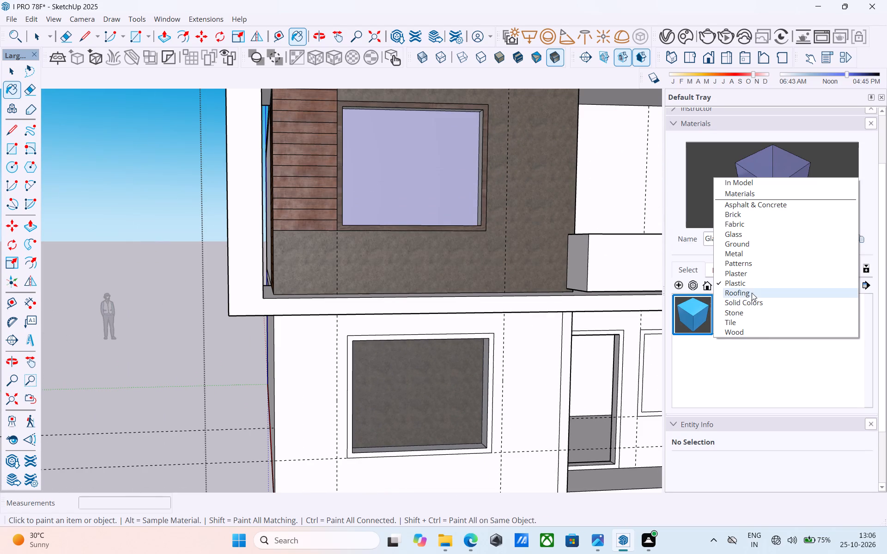
click(747, 275)
click(731, 311)
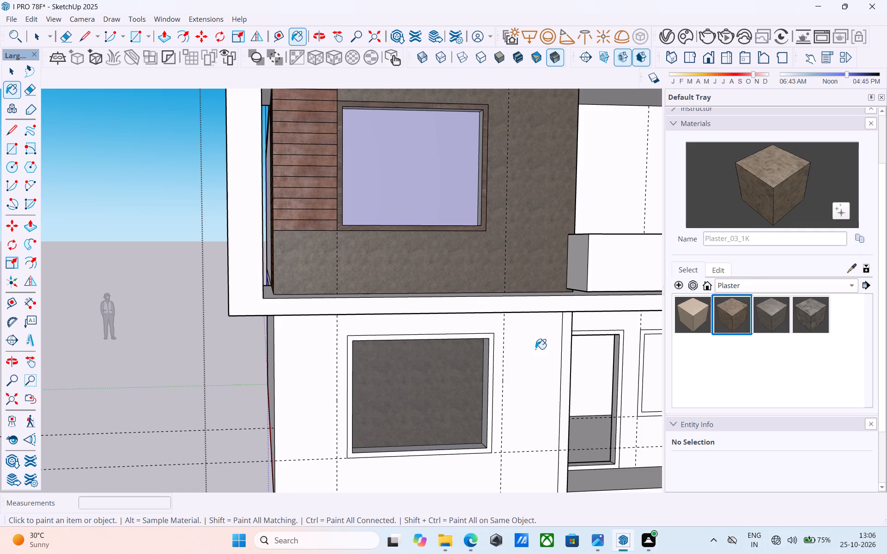
click(525, 348)
click(766, 313)
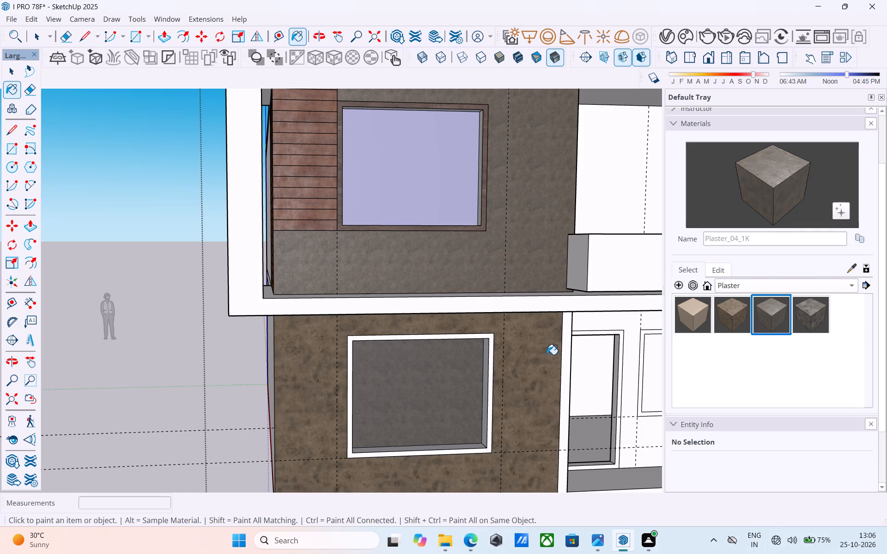
click(547, 355)
Paint the ground-floor window's frame band with Plaster_04_1K.
scroll(540, 362, down, 5)
middle_drag(529, 383, 583, 395)
scroll(515, 370, up, 6)
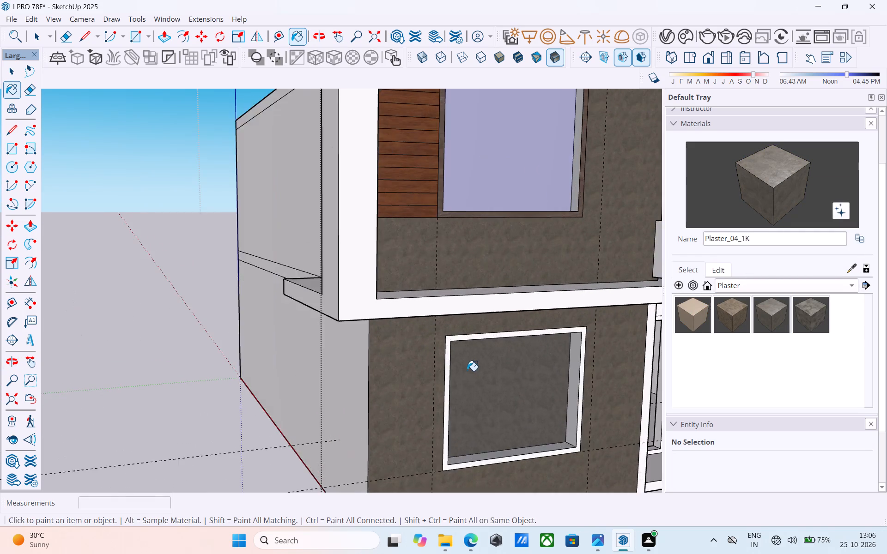
scroll(467, 371, up, 7)
click(440, 349)
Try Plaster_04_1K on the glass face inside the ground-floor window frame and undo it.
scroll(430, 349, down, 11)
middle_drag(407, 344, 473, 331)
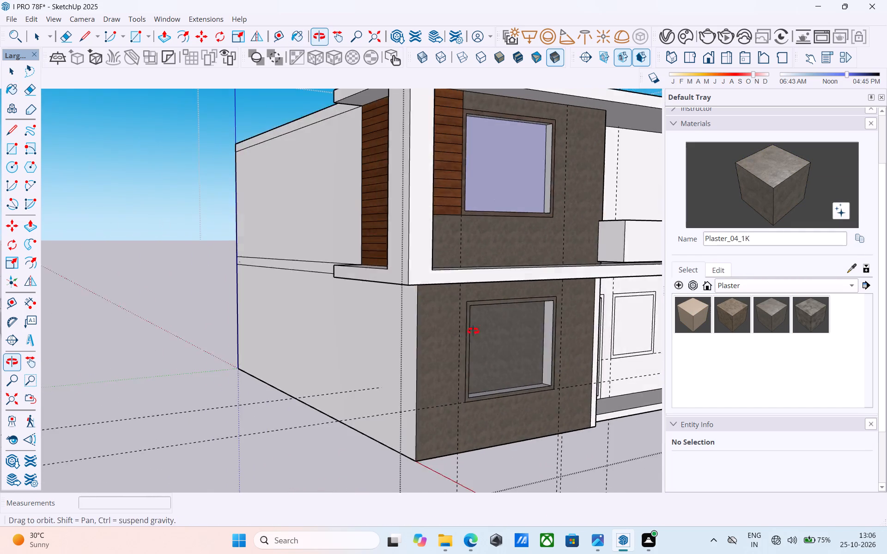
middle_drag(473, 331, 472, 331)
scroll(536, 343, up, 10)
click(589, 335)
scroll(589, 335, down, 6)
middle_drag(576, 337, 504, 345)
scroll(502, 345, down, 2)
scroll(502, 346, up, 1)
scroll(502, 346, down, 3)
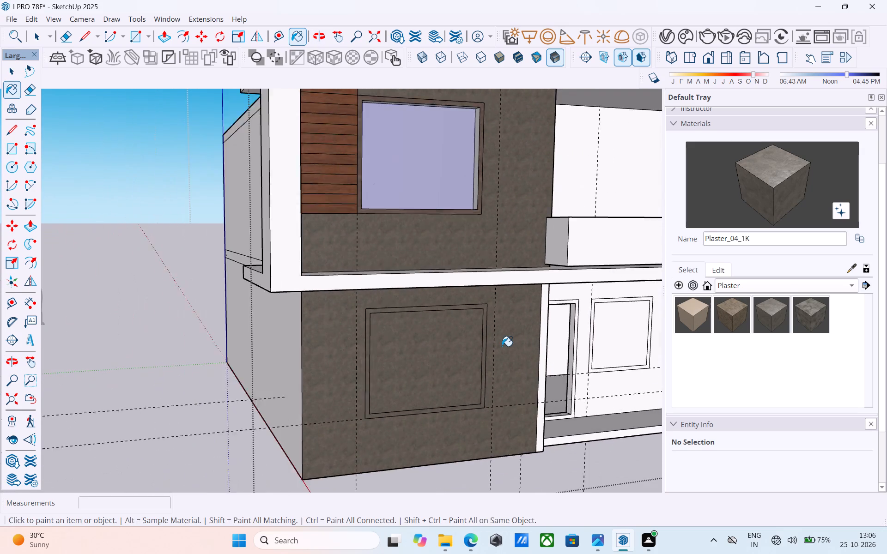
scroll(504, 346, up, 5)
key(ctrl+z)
Examine the painted front elevation, its upper and lower windows and the roof corner from several angles.
scroll(425, 331, down, 5)
shift+middle_drag(419, 331, 480, 431)
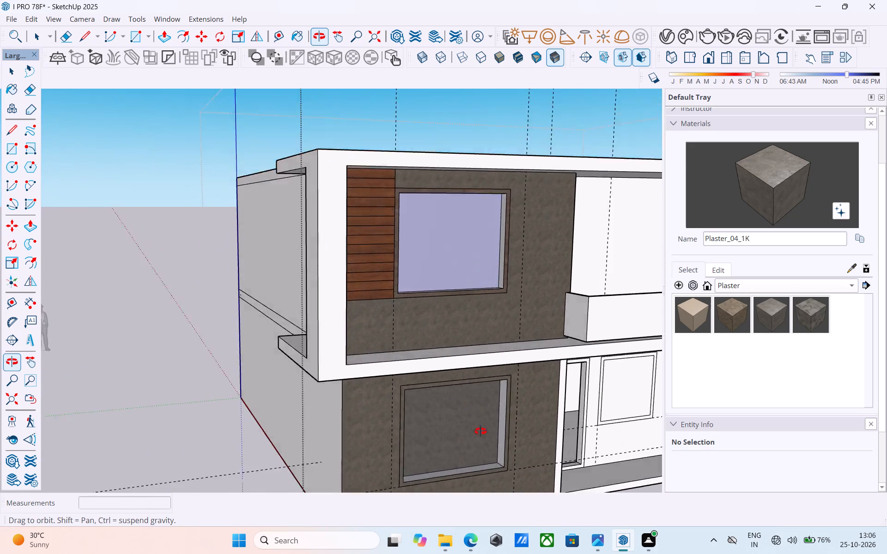
shift+middle_drag(480, 431, 480, 441)
scroll(473, 349, down, 4)
middle_drag(470, 351, 453, 325)
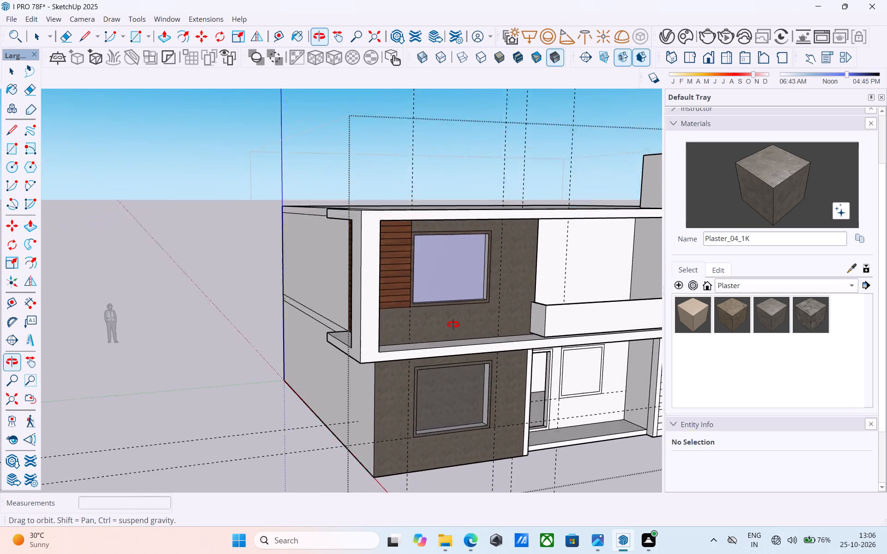
middle_drag(453, 325, 435, 365)
middle_drag(431, 367, 429, 362)
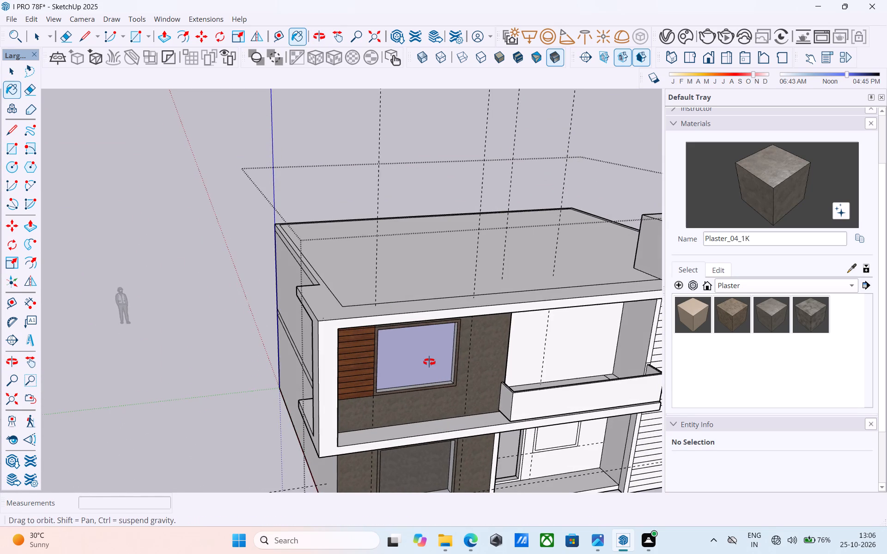
middle_drag(429, 362, 429, 357)
middle_drag(434, 367, 437, 359)
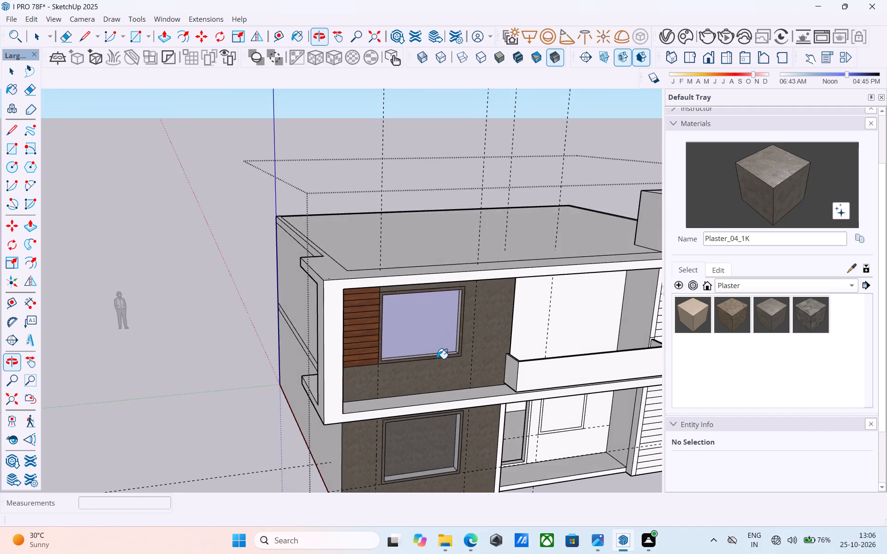
scroll(437, 359, up, 4)
scroll(437, 359, down, 5)
middle_drag(436, 389, 462, 391)
scroll(451, 307, up, 7)
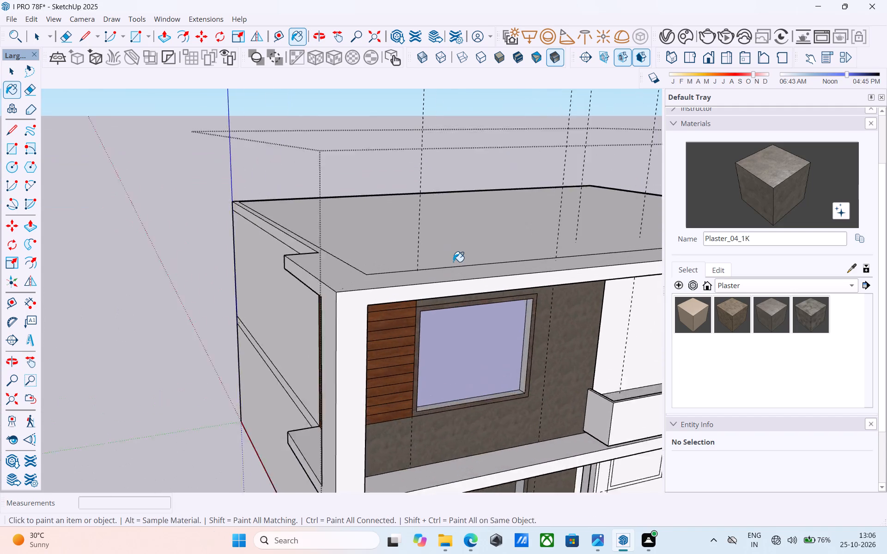
scroll(453, 262, up, 2)
scroll(458, 285, down, 2)
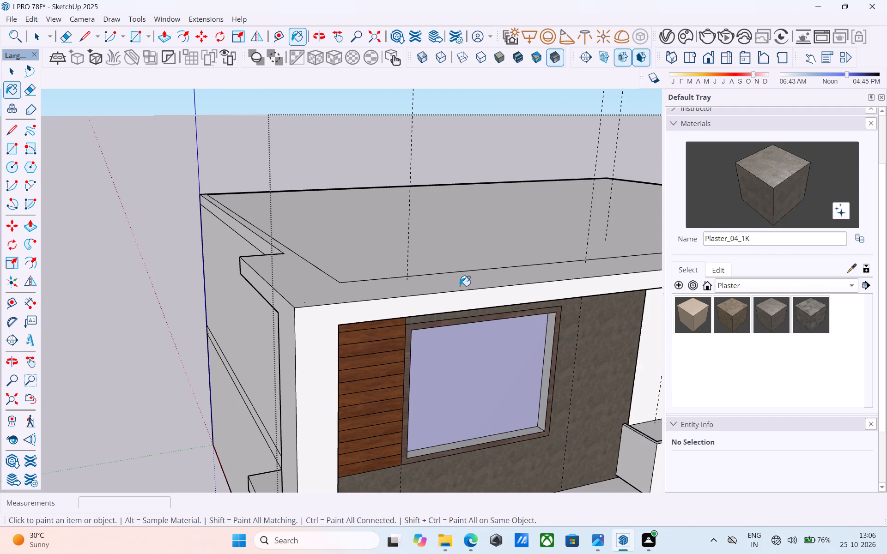
scroll(460, 286, down, 2)
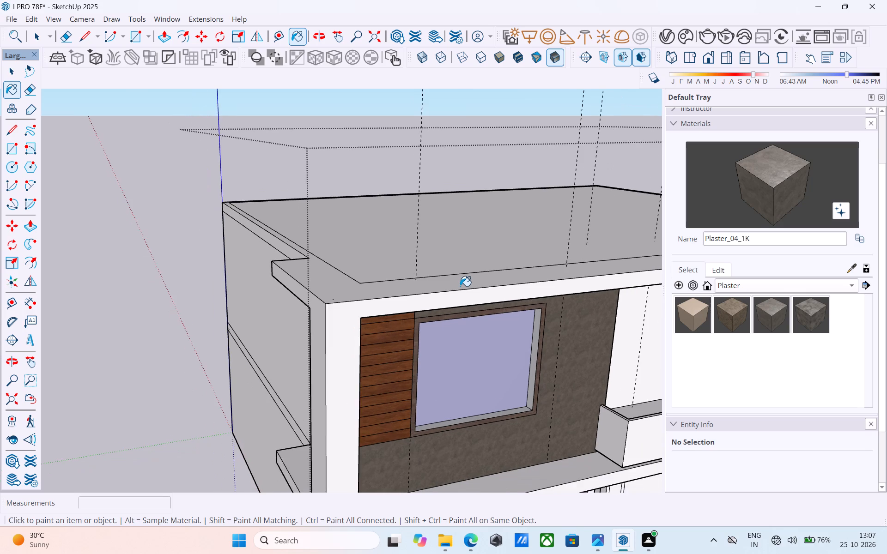
scroll(460, 286, down, 2)
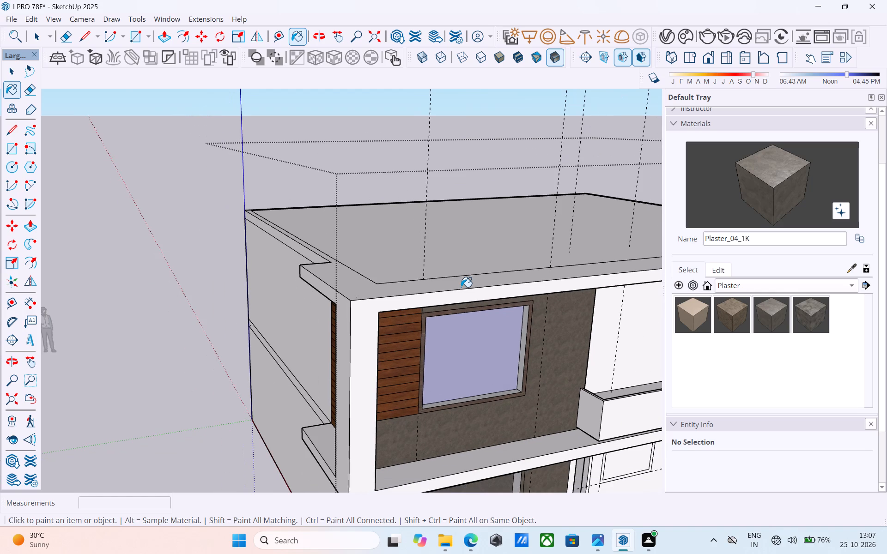
scroll(462, 288, down, 5)
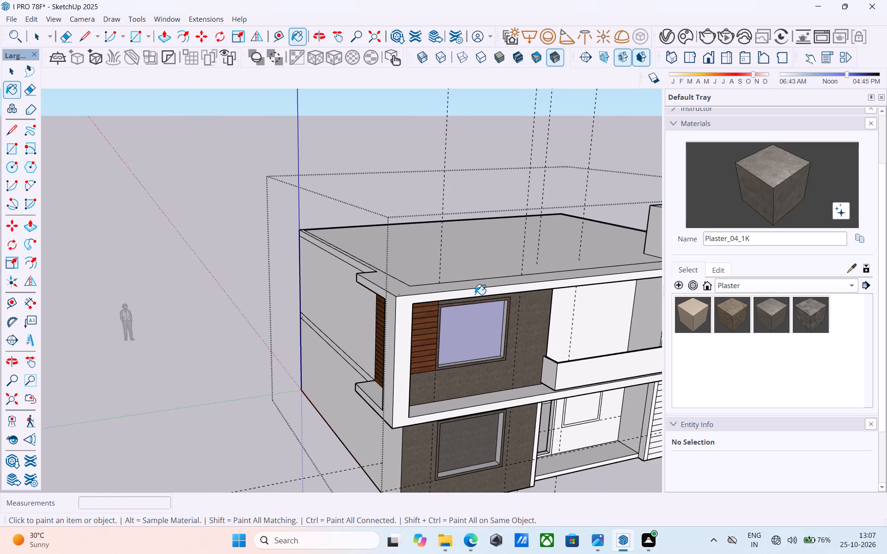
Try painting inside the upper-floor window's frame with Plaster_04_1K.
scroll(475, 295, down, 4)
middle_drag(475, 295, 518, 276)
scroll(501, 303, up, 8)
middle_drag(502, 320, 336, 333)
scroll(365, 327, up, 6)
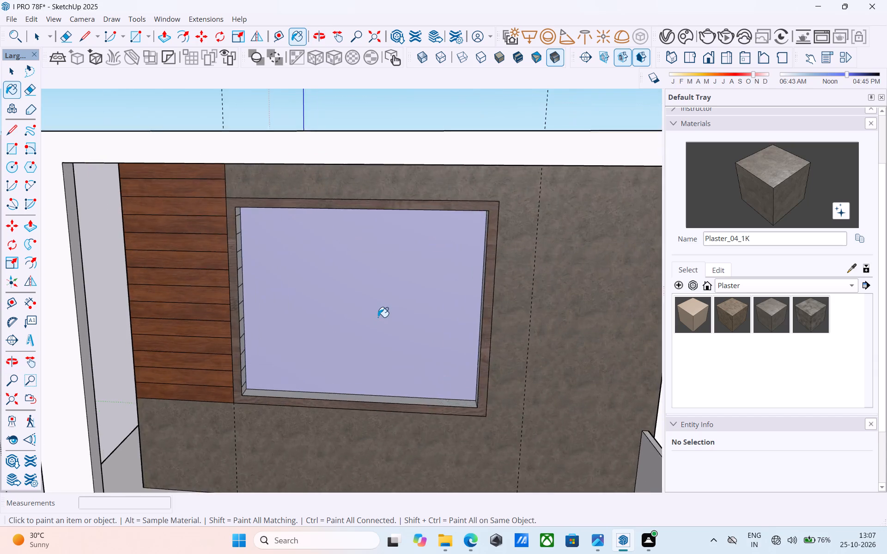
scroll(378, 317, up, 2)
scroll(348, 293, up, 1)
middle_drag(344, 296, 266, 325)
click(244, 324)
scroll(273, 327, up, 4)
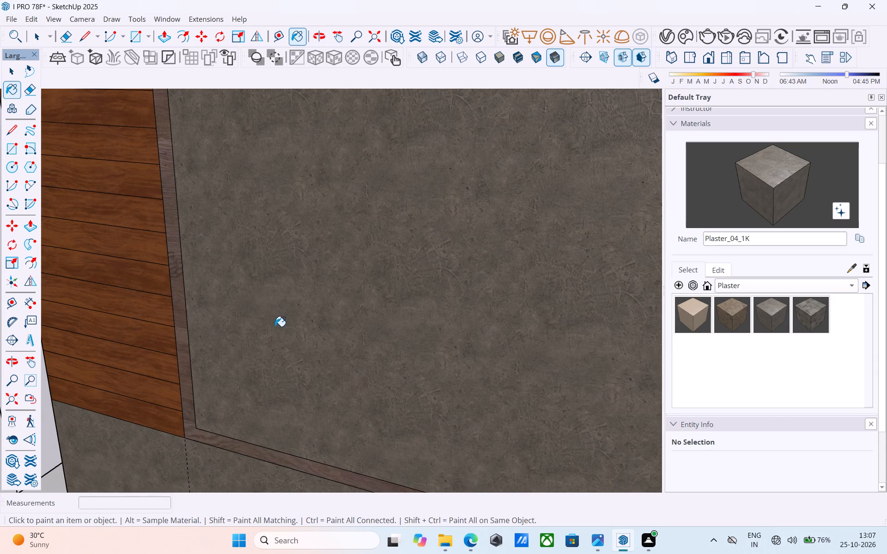
Delete the plaster-painted front face inside the upper-floor window's frame, exposing the recessed opening behind it.
key(space)
click(275, 326)
key(Delete)
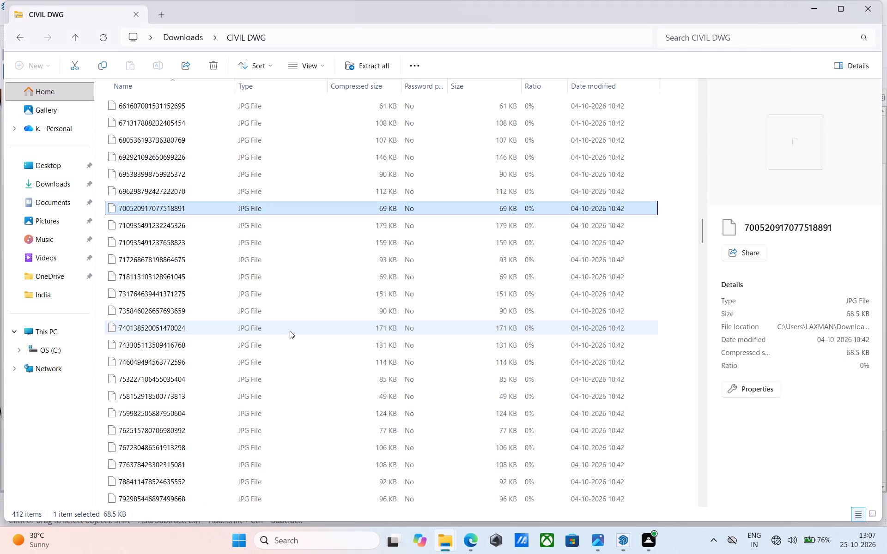
click(621, 541)
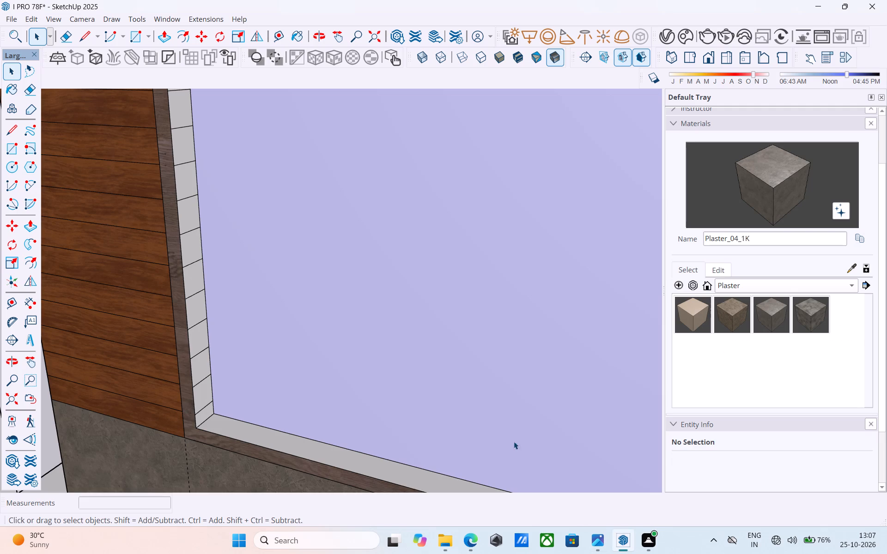
Erase the horizontal plank lines crossing the upper-floor window's side reveal next to the wood cladding.
scroll(468, 373, down, 5)
scroll(388, 347, down, 5)
middle_drag(384, 365, 375, 353)
scroll(410, 331, up, 5)
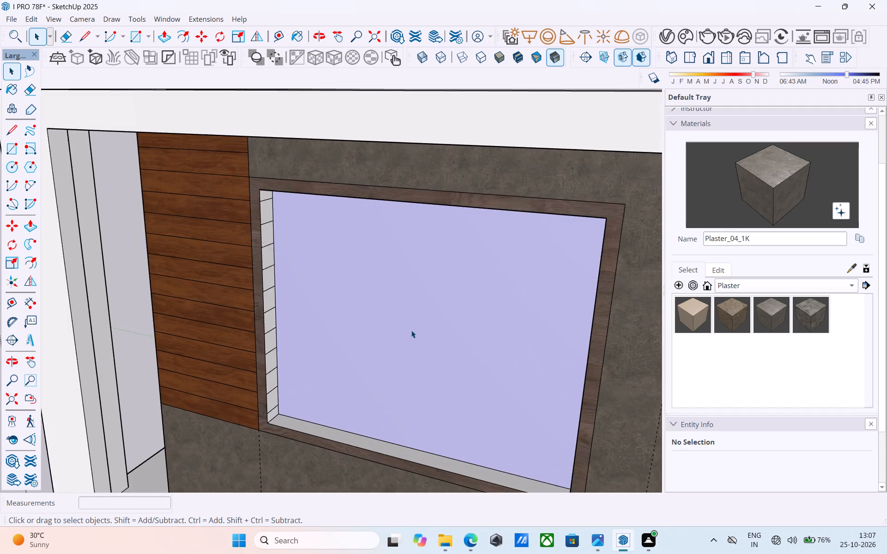
scroll(411, 330, down, 3)
middle_drag(411, 329, 422, 367)
scroll(398, 361, up, 8)
click(267, 306)
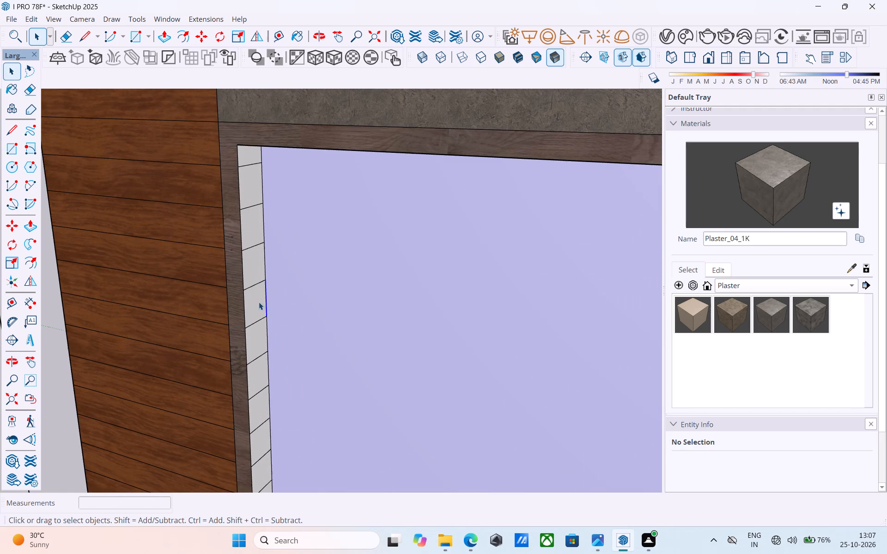
click(259, 302)
key(e)
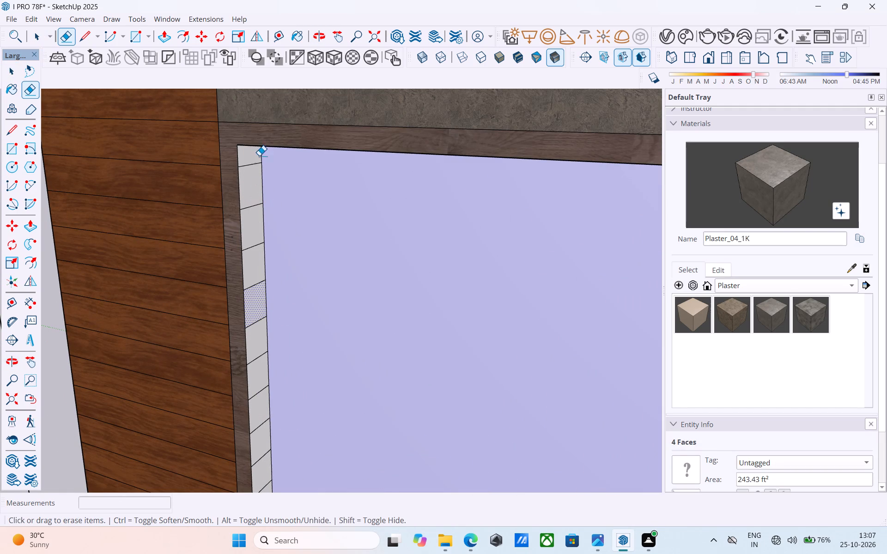
drag(252, 161, 255, 262)
scroll(268, 172, down, 6)
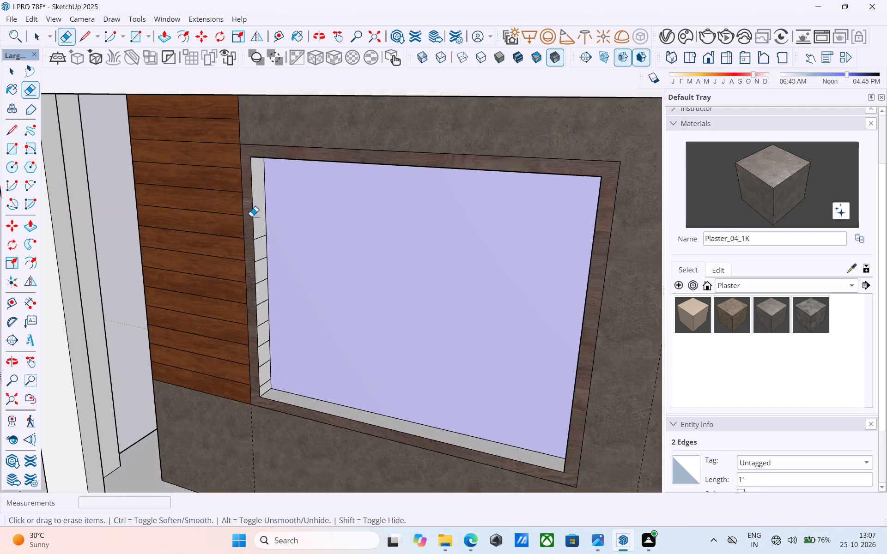
scroll(251, 244, up, 5)
drag(261, 233, 262, 241)
drag(267, 254, 266, 276)
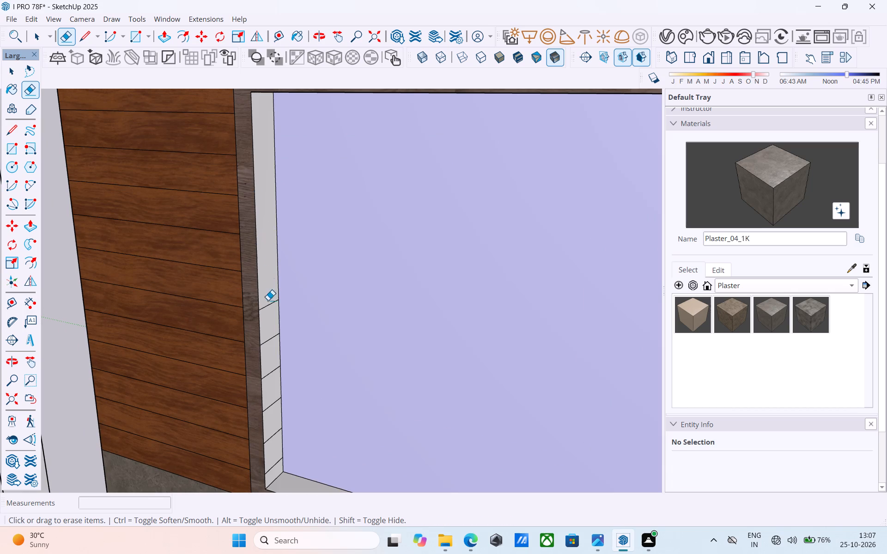
drag(269, 307, 274, 324)
click(273, 341)
drag(272, 371, 272, 377)
click(275, 339)
drag(268, 337, 268, 346)
click(276, 406)
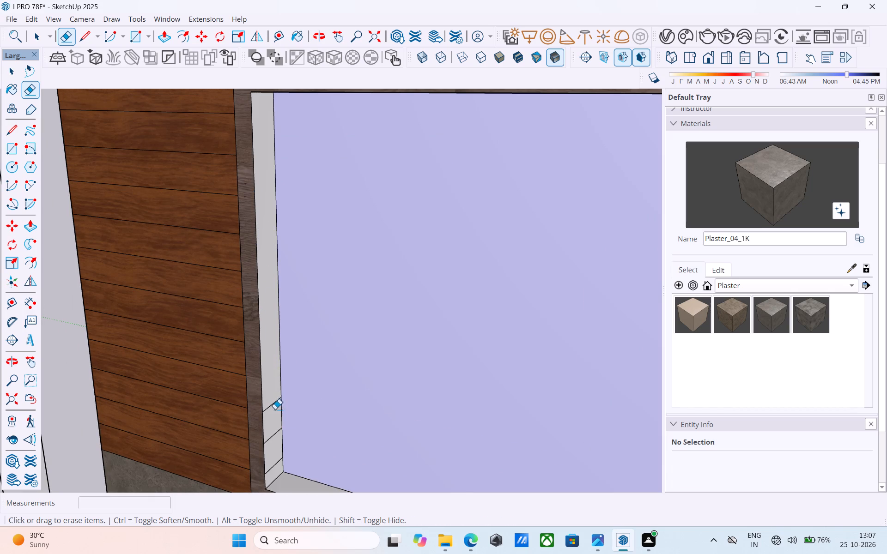
drag(274, 408, 274, 413)
drag(272, 401, 273, 408)
drag(270, 435, 276, 452)
drag(277, 461, 277, 471)
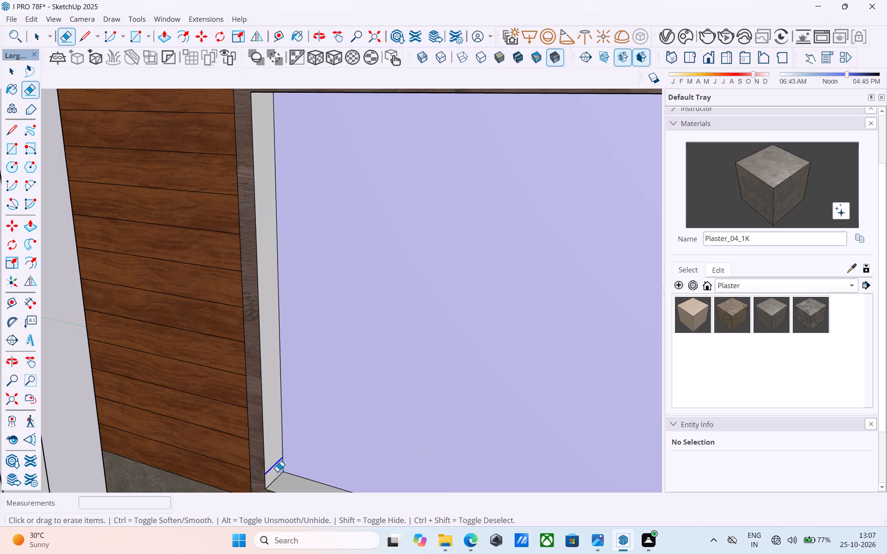
drag(277, 471, 278, 474)
Examine the whole front elevation and the cleaned upper-floor window opening from several angles.
scroll(228, 455, down, 11)
middle_drag(313, 432, 685, 346)
scroll(437, 360, down, 4)
middle_drag(380, 384, 270, 337)
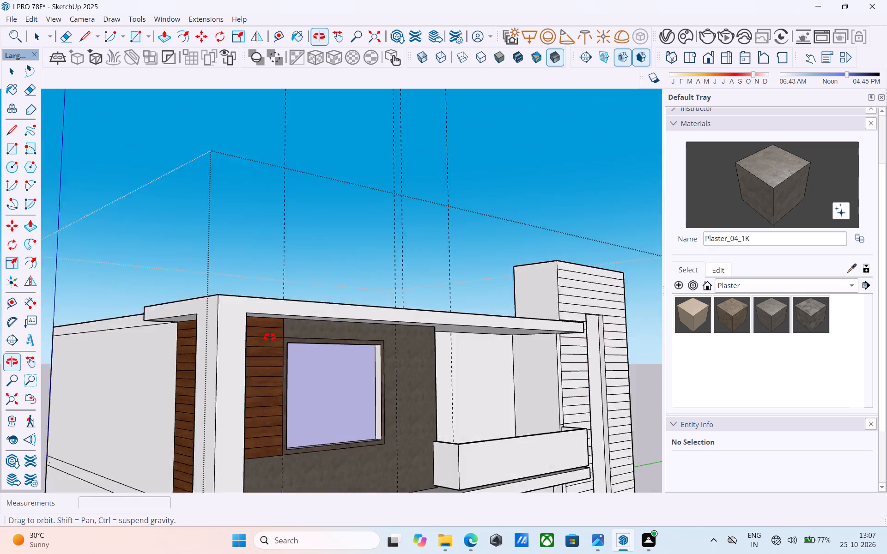
middle_drag(270, 337, 251, 247)
scroll(369, 183, down, 3)
scroll(370, 185, up, 1)
scroll(371, 187, down, 2)
middle_drag(349, 238, 249, 317)
scroll(377, 274, down, 6)
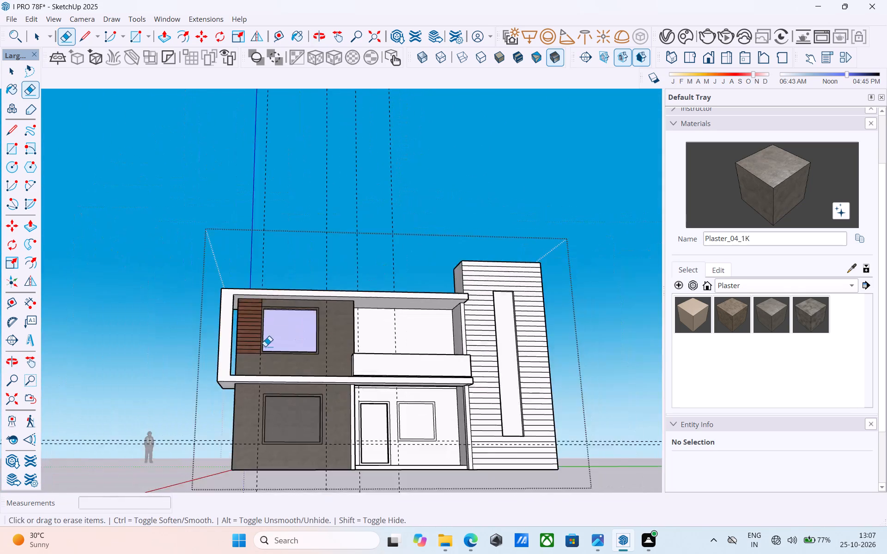
scroll(264, 347, up, 10)
scroll(297, 331, down, 1)
middle_drag(297, 331, 298, 378)
scroll(294, 381, up, 6)
middle_drag(294, 382, 222, 413)
Paint the recessed face of the upper-floor window with M07_Charcoal_Gleam from the Solid Colors collection.
key(space)
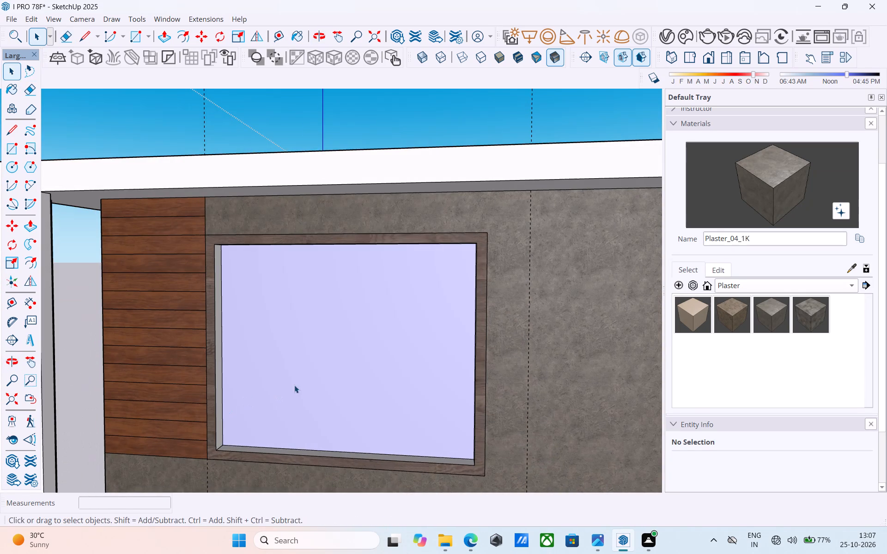
click(294, 385)
click(758, 286)
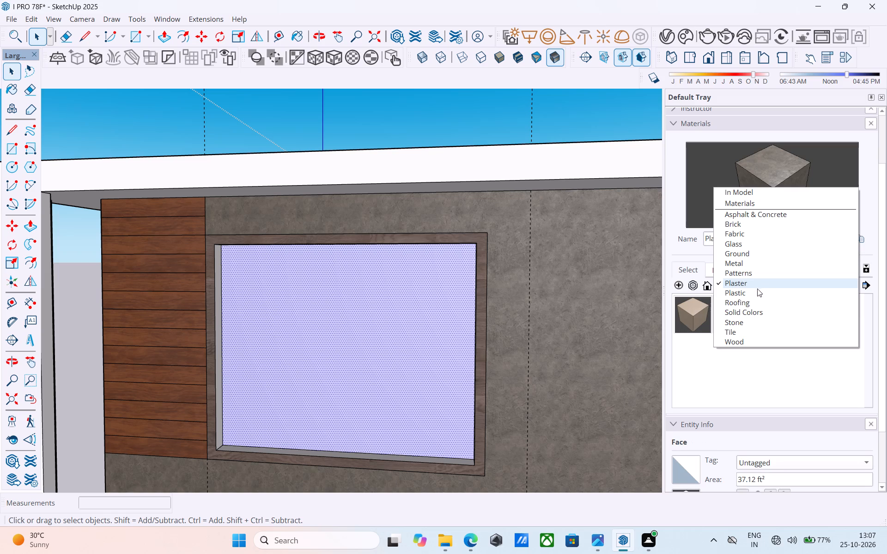
click(756, 316)
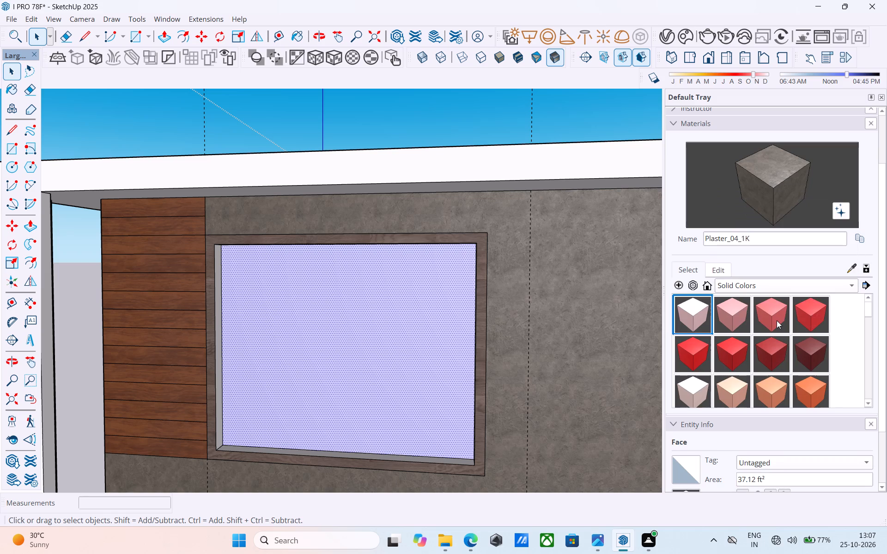
scroll(777, 320, down, 18)
scroll(777, 321, down, 8)
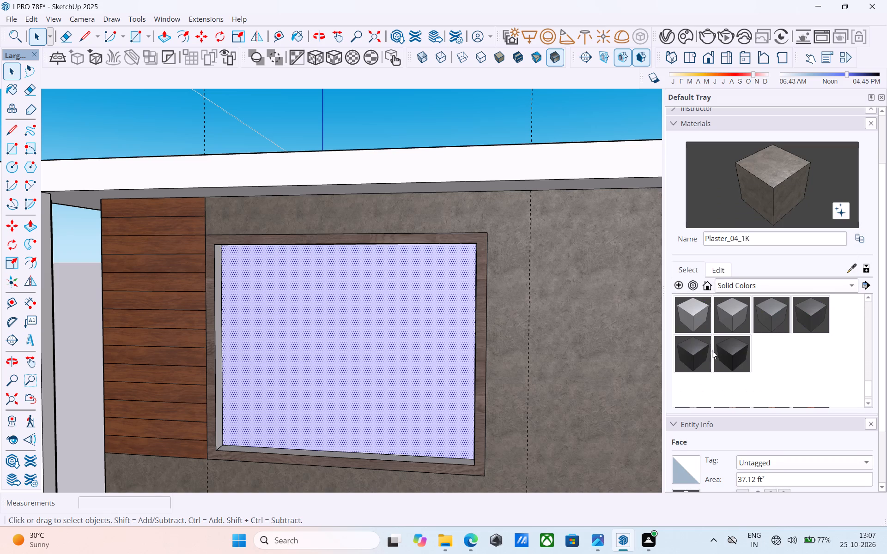
scroll(711, 351, up, 3)
scroll(699, 359, down, 6)
click(688, 241)
scroll(687, 241, up, 2)
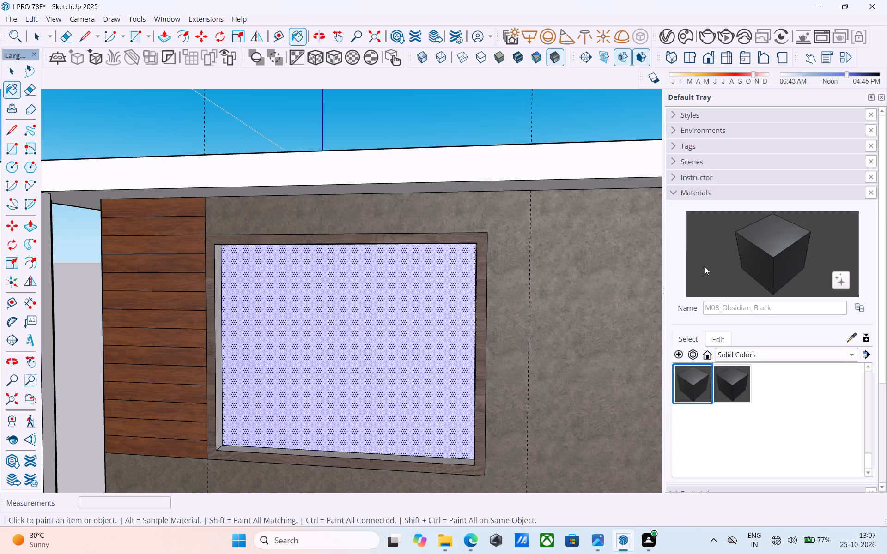
scroll(729, 300, up, 1)
scroll(741, 380, up, 1)
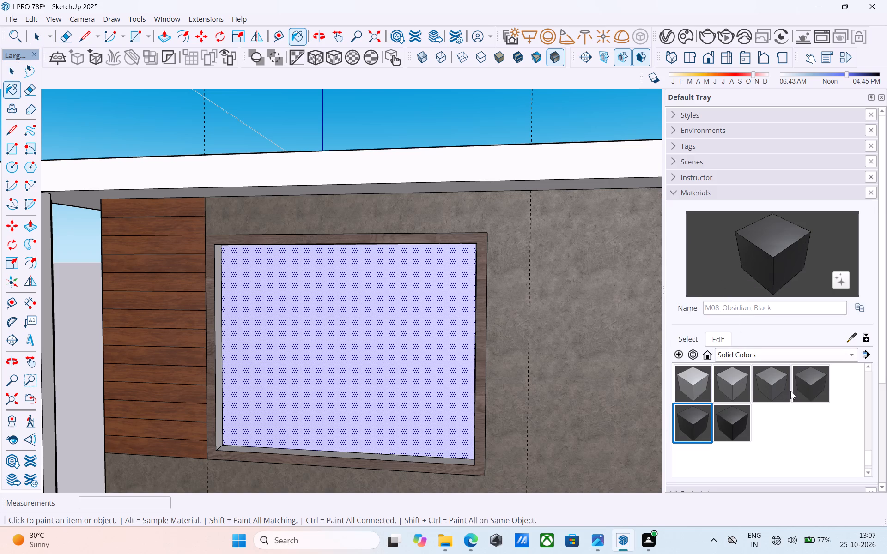
click(812, 385)
click(327, 311)
Paint the side, bottom and top reveals of the upper-floor window with M07_Charcoal_Gleam.
scroll(287, 309, up, 3)
middle_drag(274, 313, 208, 320)
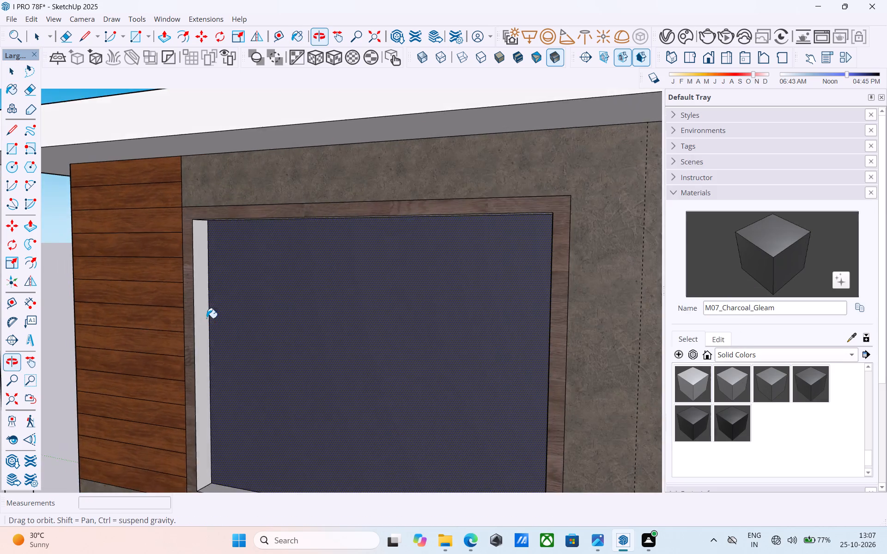
scroll(201, 312, up, 3)
click(198, 309)
scroll(198, 309, down, 3)
middle_drag(202, 307, 483, 308)
scroll(457, 302, up, 3)
click(444, 294)
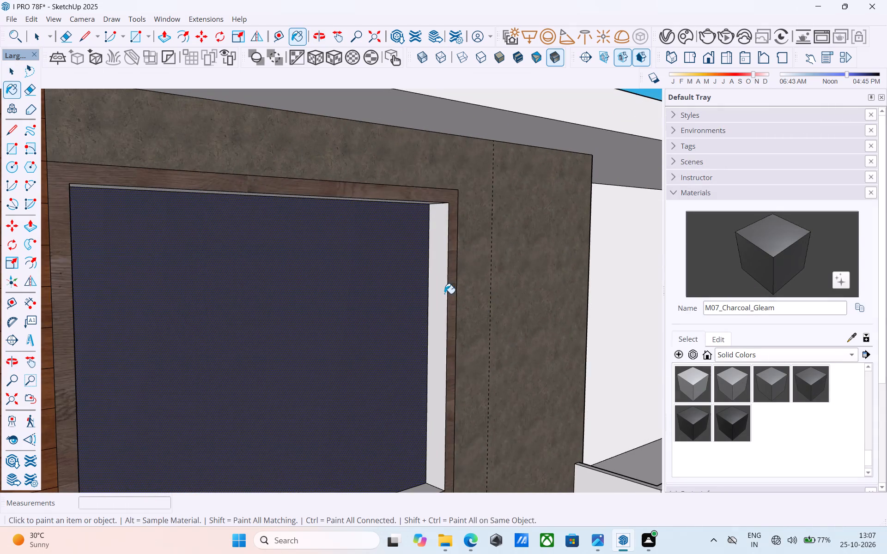
scroll(432, 238, up, 1)
scroll(430, 224, down, 7)
middle_drag(417, 356, 417, 397)
scroll(419, 397, up, 6)
click(380, 369)
scroll(388, 354, down, 5)
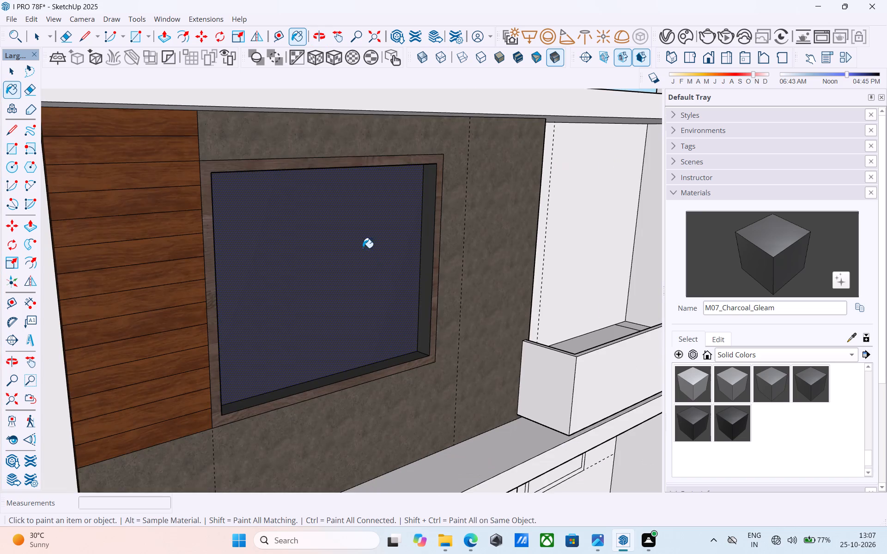
middle_drag(363, 248, 374, 133)
scroll(363, 249, down, 1)
scroll(355, 265, up, 6)
click(342, 307)
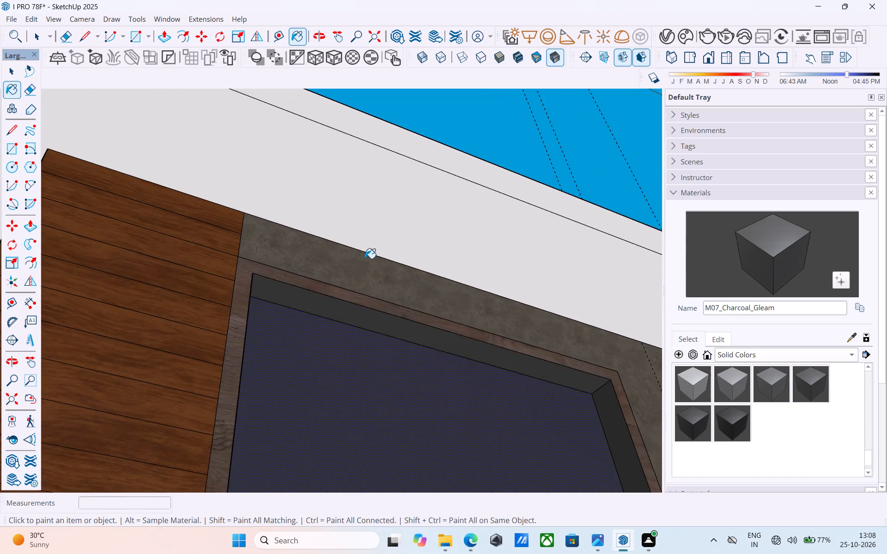
scroll(376, 220, down, 13)
shift+middle_drag(389, 325, 397, 179)
scroll(418, 301, up, 5)
click(457, 247)
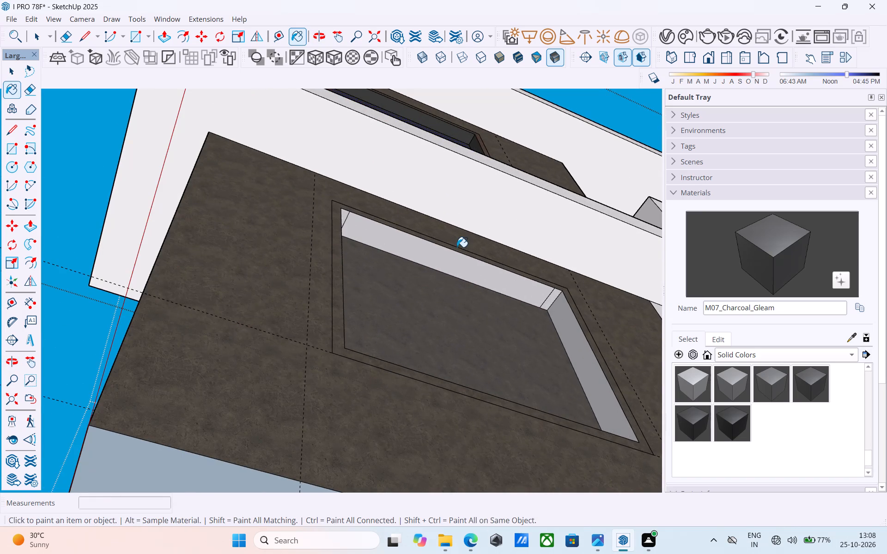
Examine the charcoal upper-floor window against the front elevation from several angles.
scroll(461, 232, down, 3)
scroll(463, 225, up, 1)
scroll(466, 218, down, 2)
middle_drag(468, 215, 407, 393)
scroll(418, 273, down, 10)
shift+middle_drag(461, 205, 398, 399)
middle_drag(445, 232, 423, 309)
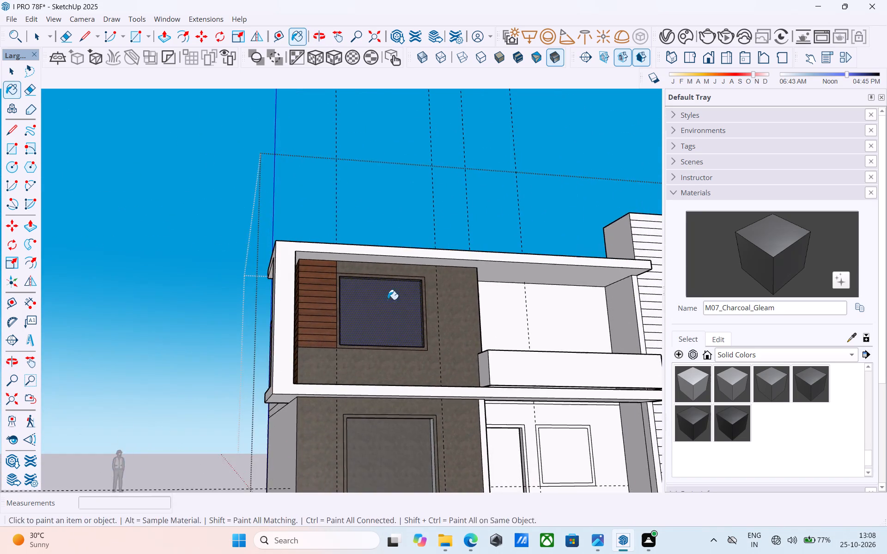
middle_drag(382, 316, 371, 359)
scroll(373, 352, up, 9)
key(space)
scroll(356, 363, down, 4)
middle_drag(354, 376, 402, 308)
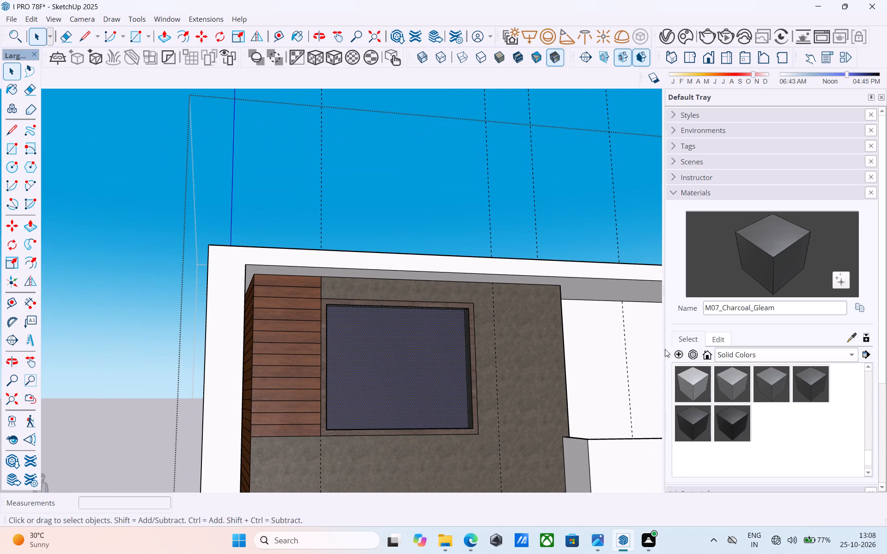
Edit the M07_Charcoal_Gleam material, setting its metalness to 1.00.
click(714, 337)
scroll(725, 381, down, 1)
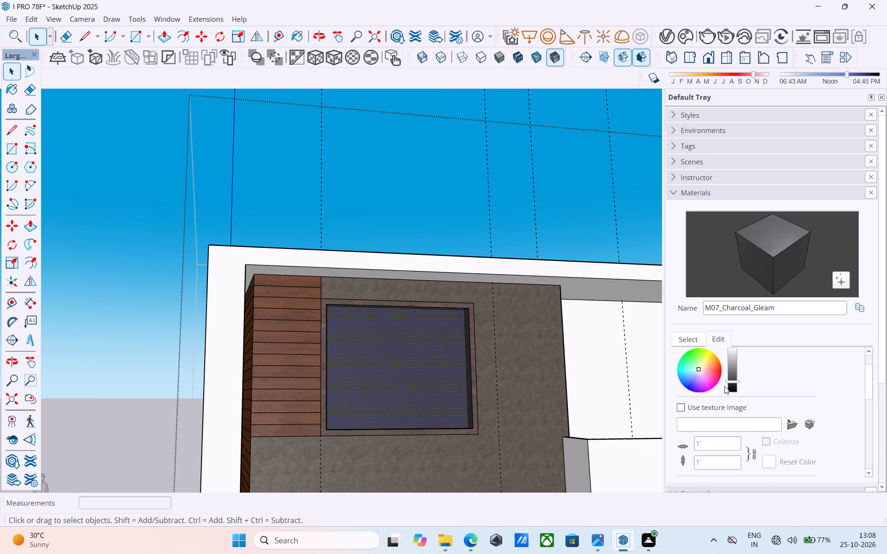
scroll(724, 392, down, 2)
scroll(722, 429, down, 2)
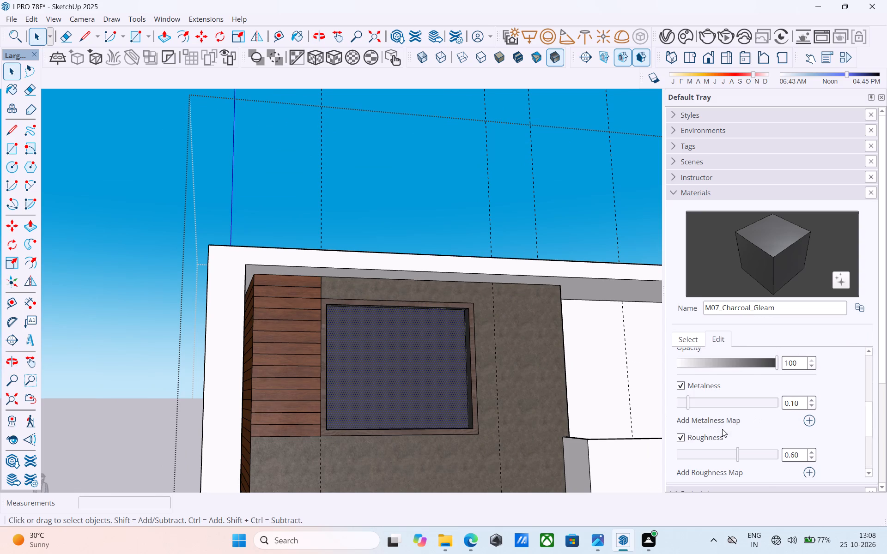
drag(688, 404, 725, 404)
drag(725, 404, 825, 404)
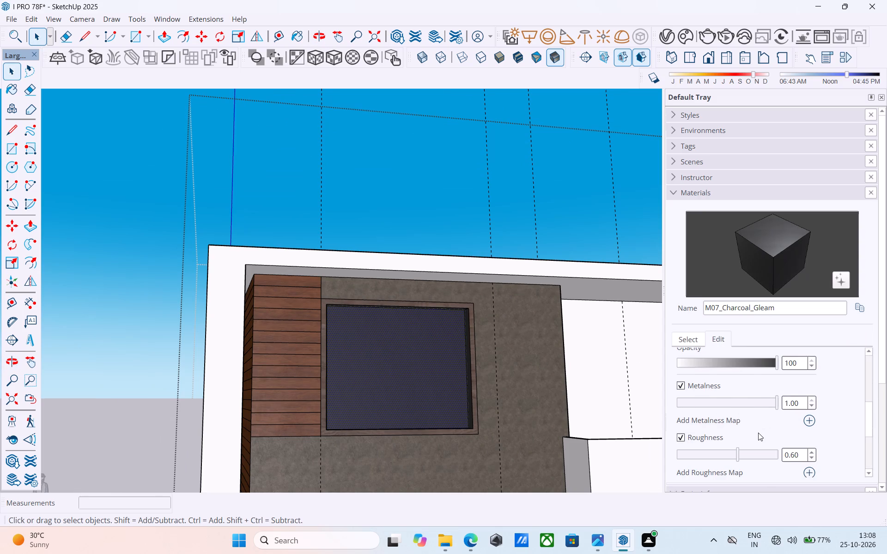
scroll(758, 433, down, 2)
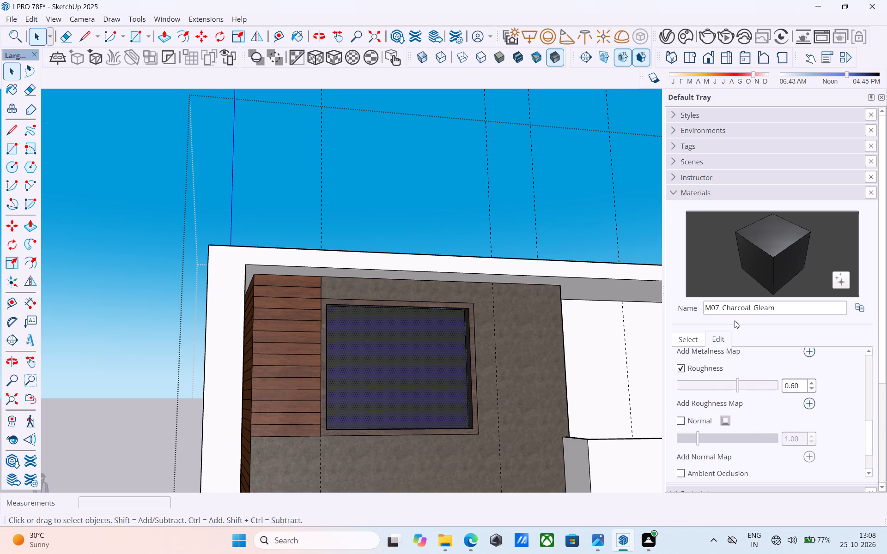
scroll(719, 425, up, 4)
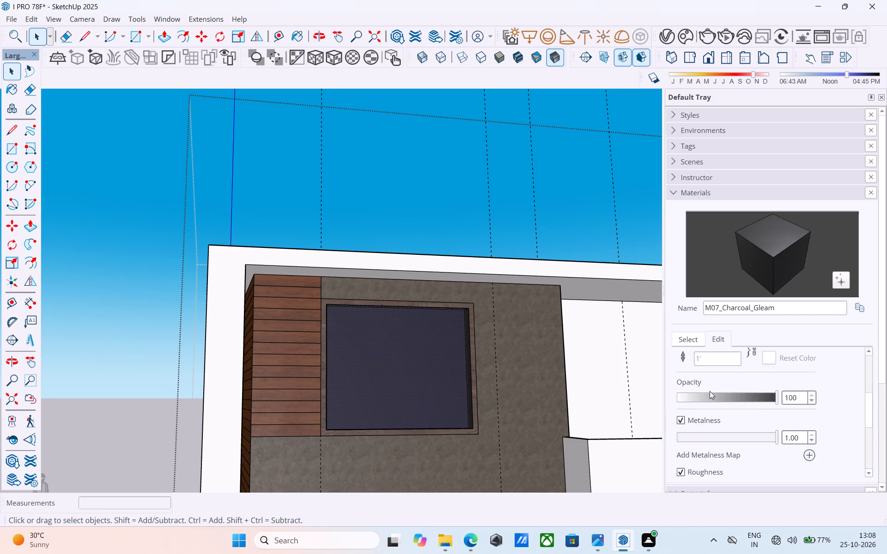
scroll(710, 391, up, 2)
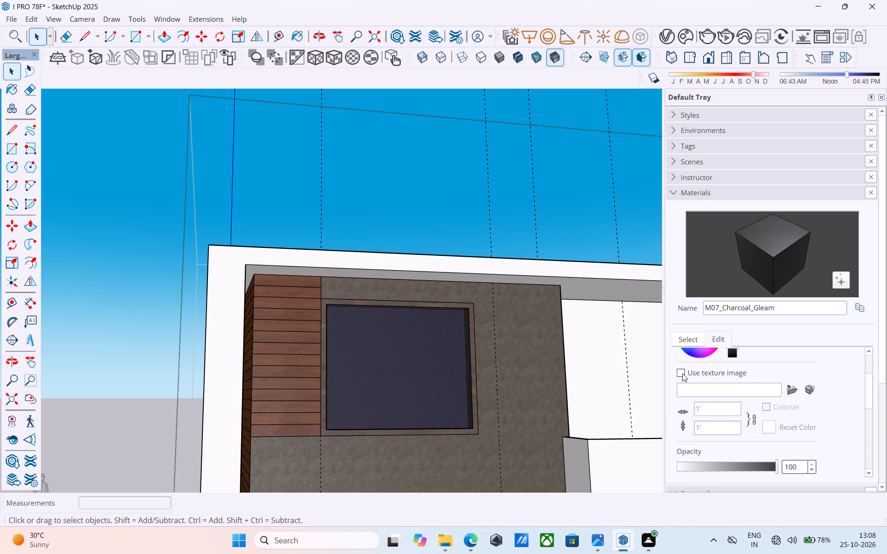
Set the M07_Charcoal_Gleam material's roughness to 0.00.
scroll(783, 389, down, 2)
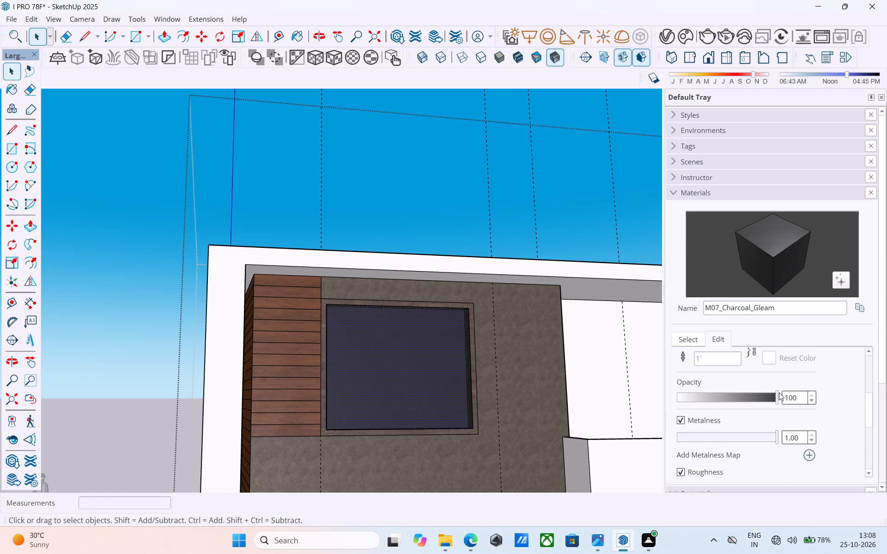
scroll(779, 392, down, 2)
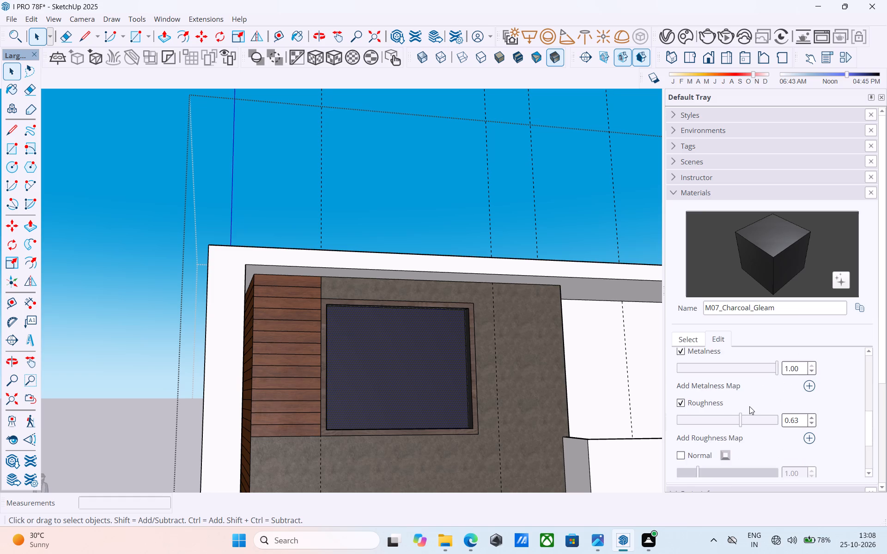
drag(740, 416, 722, 423)
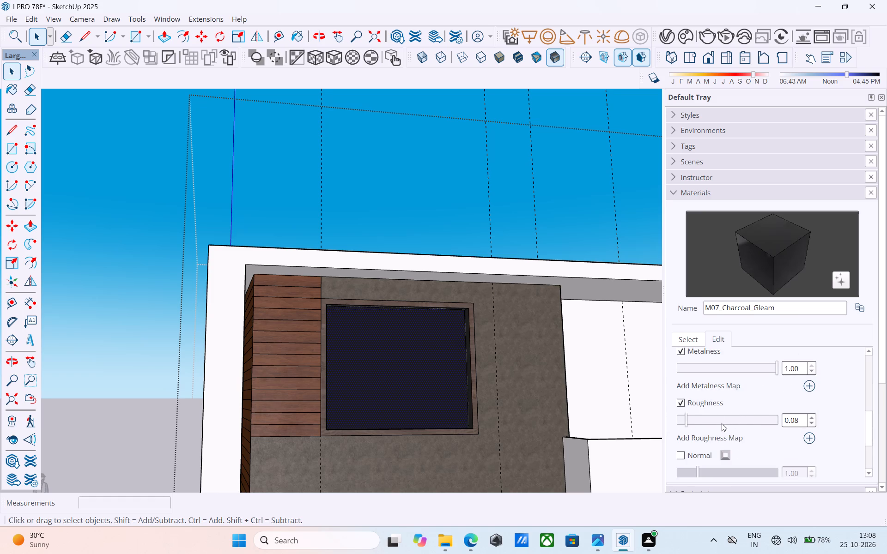
drag(722, 423, 615, 429)
scroll(727, 393, down, 1)
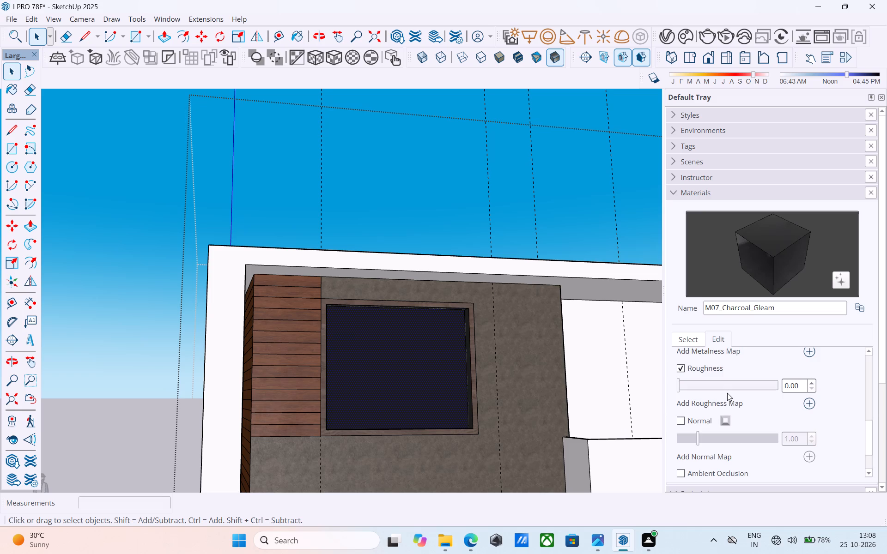
scroll(727, 393, down, 1)
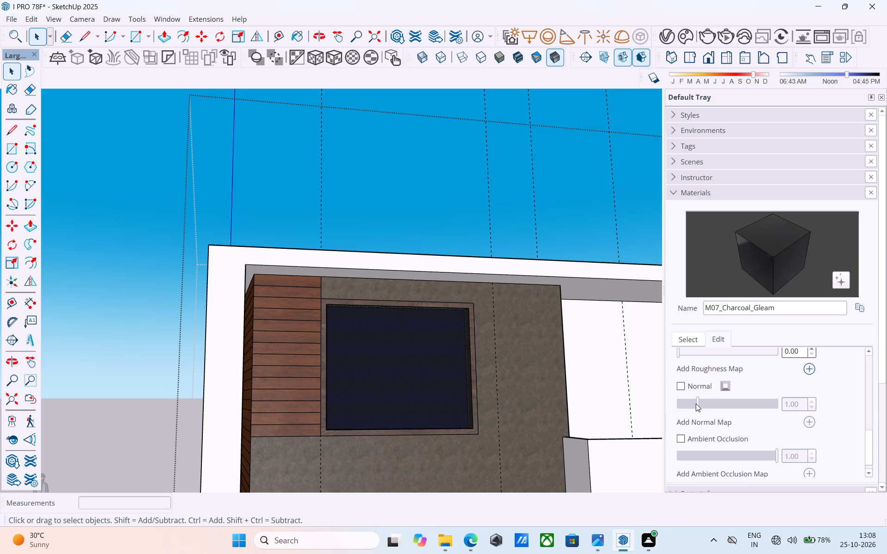
drag(696, 403, 724, 403)
scroll(706, 399, down, 4)
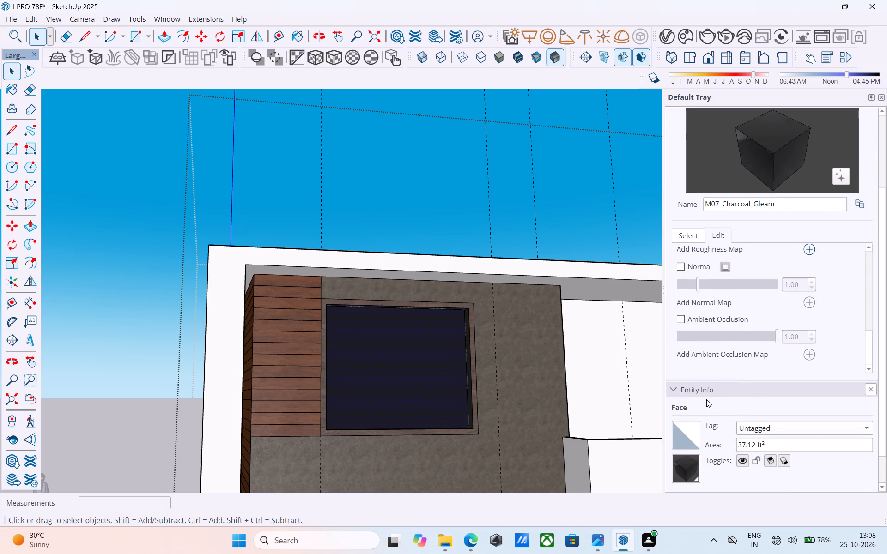
scroll(497, 395, down, 3)
Clear the face selection and examine the upper-floor window's adjusted charcoal finish from the front elevation and above.
middle_drag(495, 395, 479, 422)
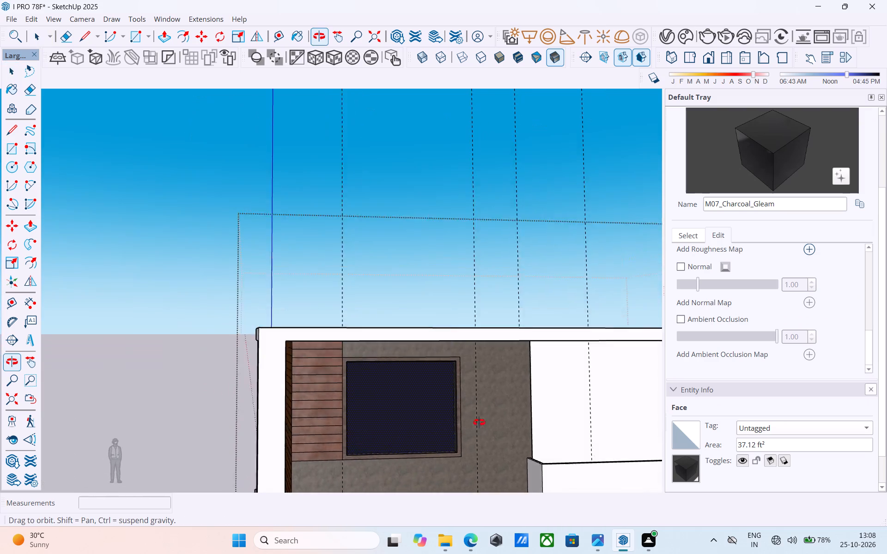
middle_drag(479, 422, 476, 423)
scroll(465, 408, down, 6)
middle_drag(462, 406, 445, 426)
click(406, 253)
scroll(394, 439, up, 3)
scroll(394, 439, down, 1)
scroll(394, 439, up, 8)
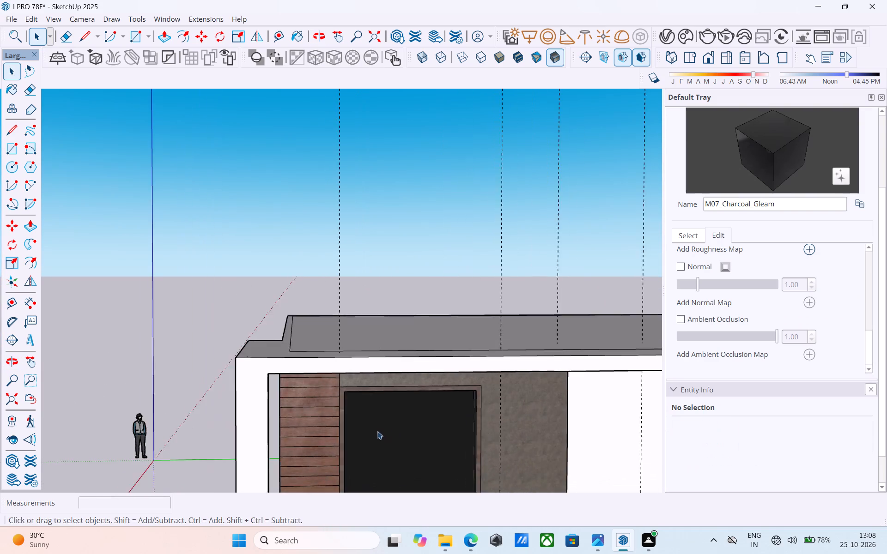
scroll(377, 431, up, 9)
scroll(368, 406, down, 2)
Draw a 5' 6" by 6' 9" rectangle across the upper-floor window opening, corner to opposite corner along its outer edges.
middle_drag(367, 405, 233, 361)
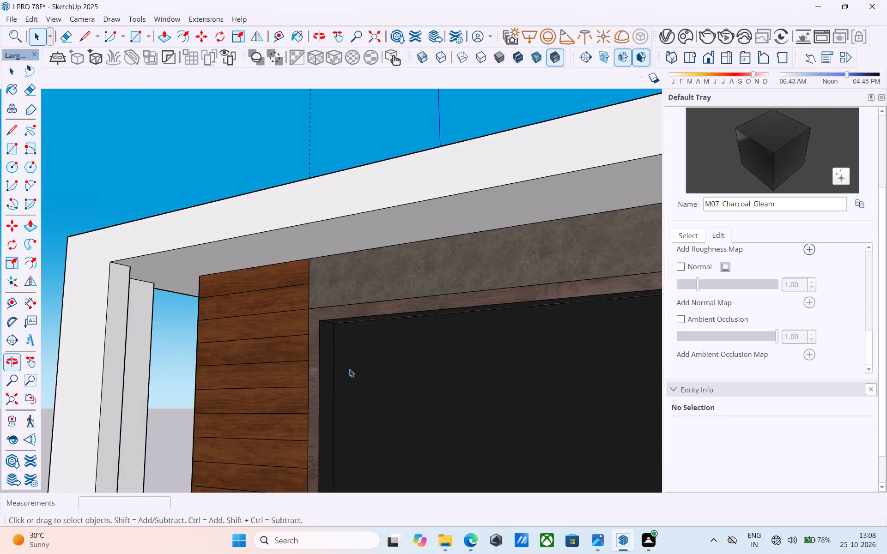
shift+middle_drag(348, 365, 326, 297)
scroll(326, 297, up, 5)
key(r)
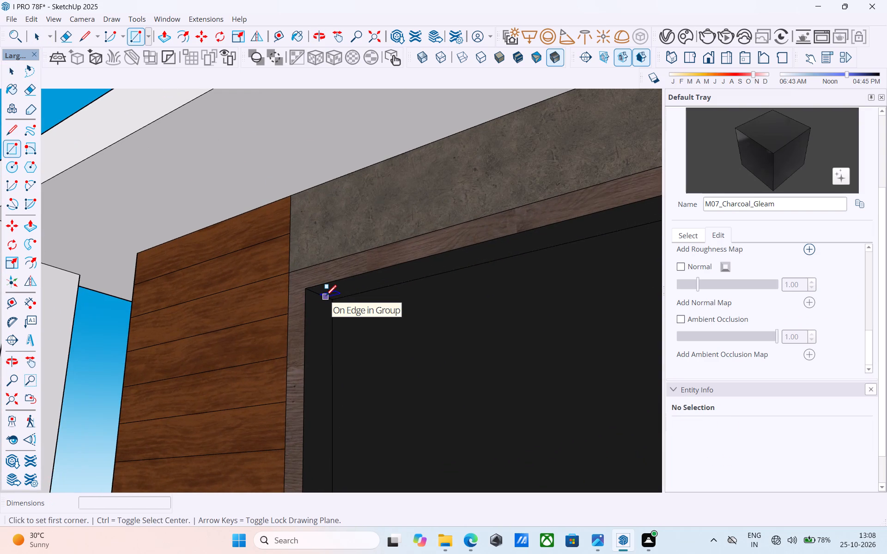
click(308, 288)
scroll(314, 257, down, 16)
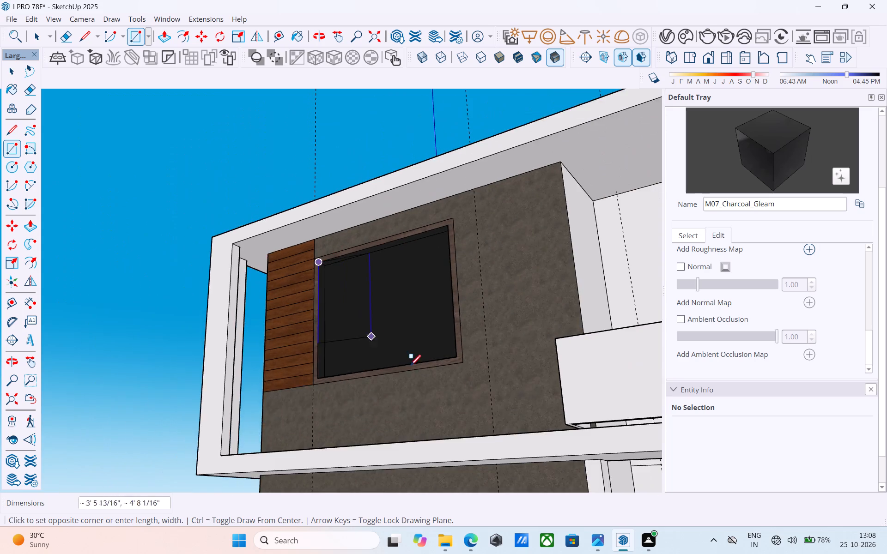
middle_drag(417, 373, 576, 437)
scroll(555, 422, up, 11)
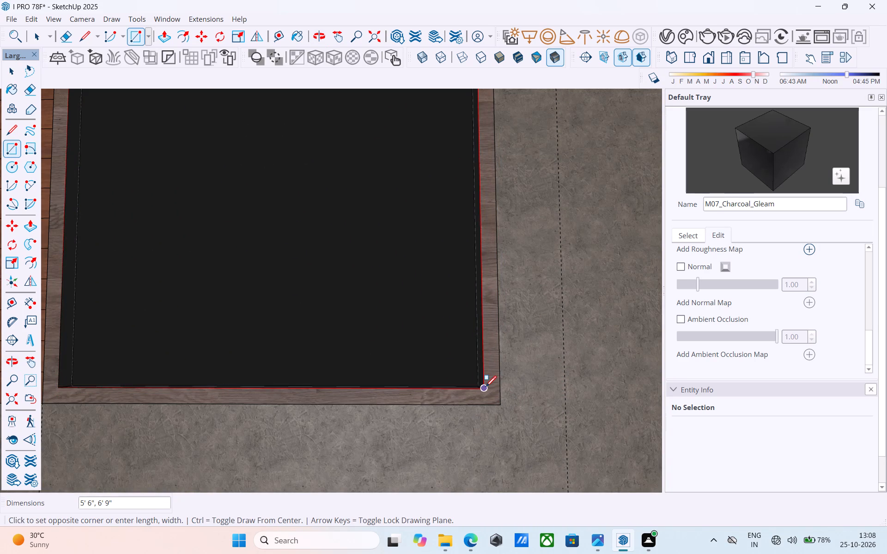
click(486, 388)
scroll(487, 387, down, 6)
Paint the new rectangular pane over the upper-floor window with Glass_Basic_01 from the Glass collection.
scroll(690, 251, up, 6)
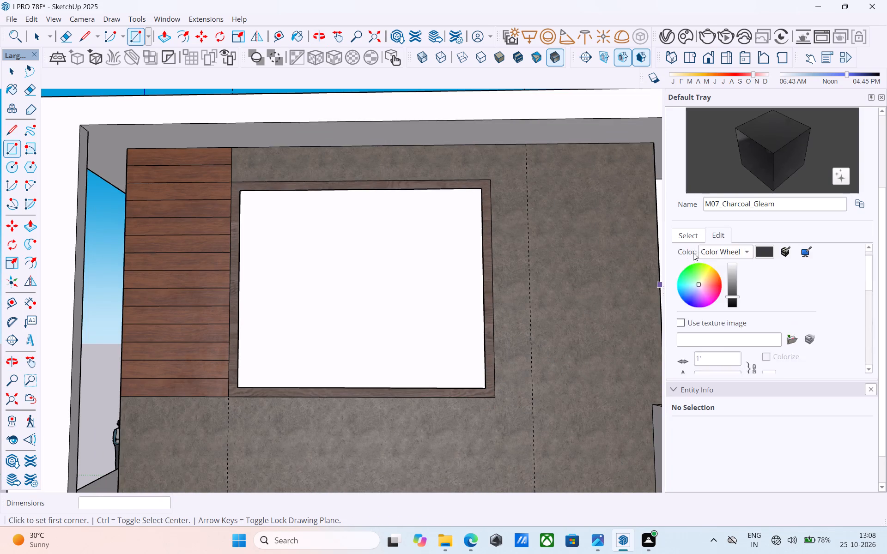
scroll(693, 253, up, 8)
click(696, 337)
click(723, 354)
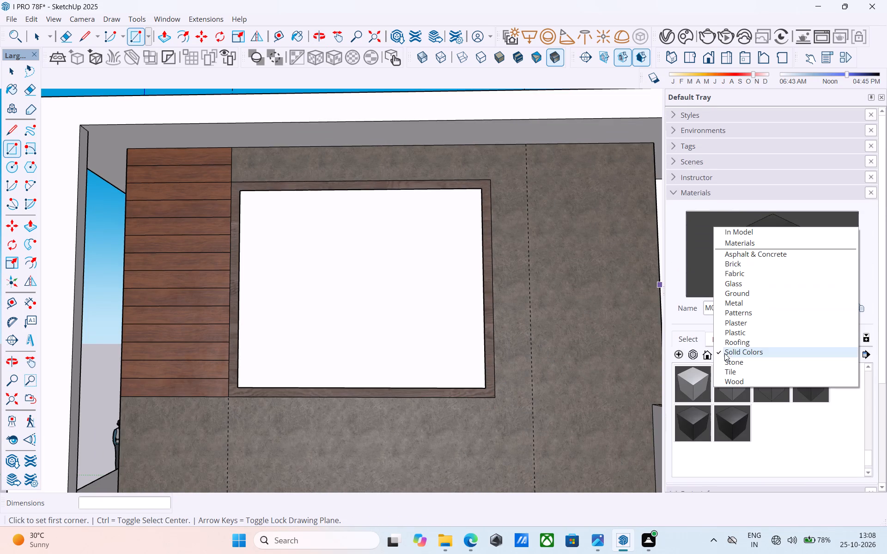
click(751, 282)
click(687, 378)
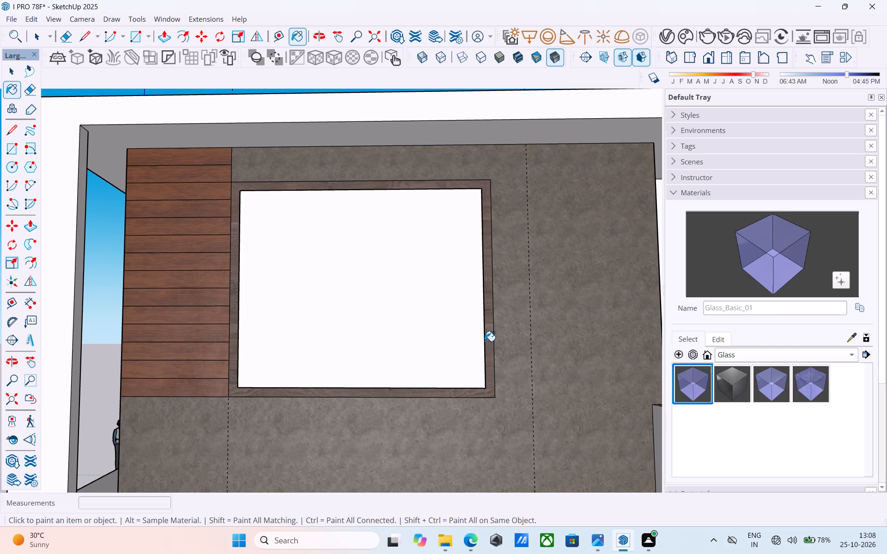
click(469, 337)
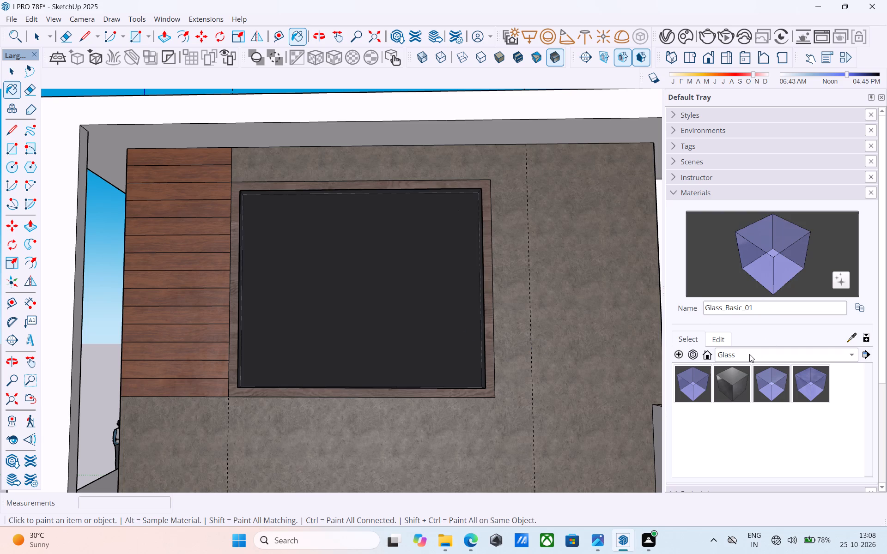
Edit the Glass_Basic_01 material, setting its opacity to 35.
click(728, 339)
scroll(754, 407, down, 5)
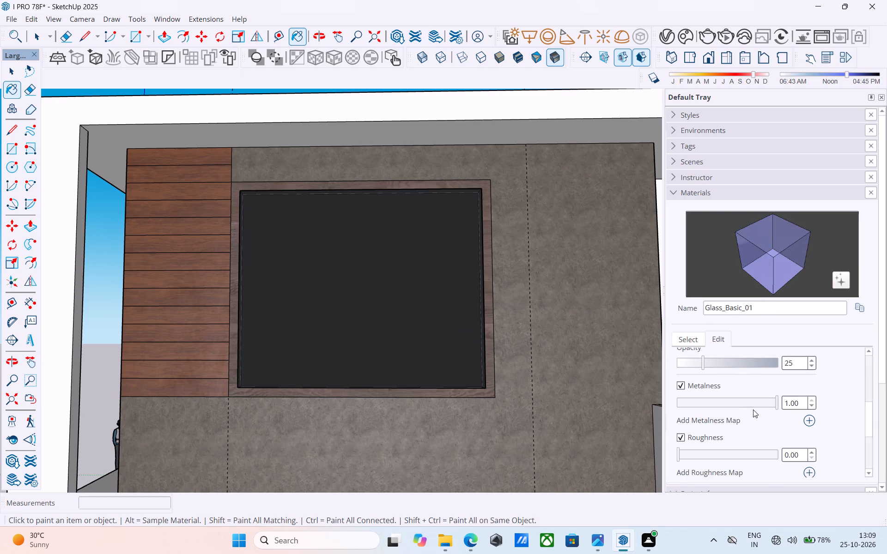
scroll(737, 400, up, 2)
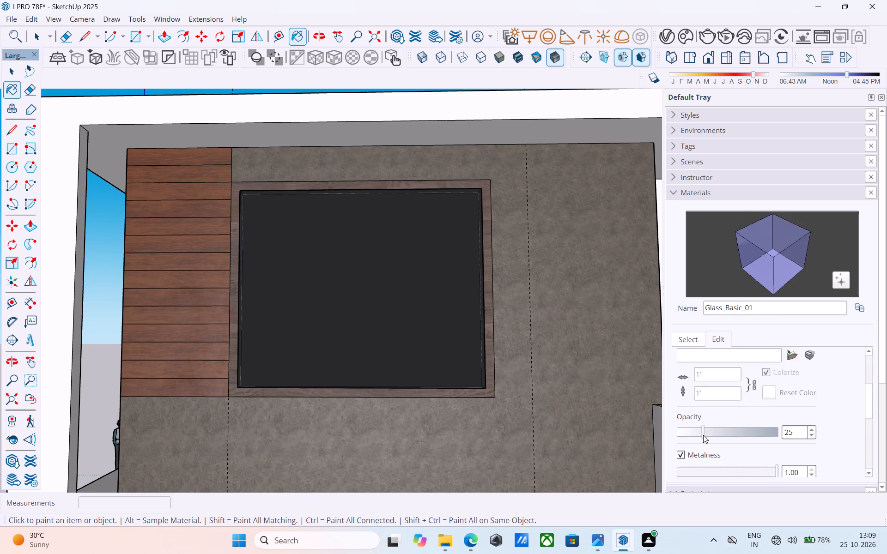
drag(703, 435, 836, 427)
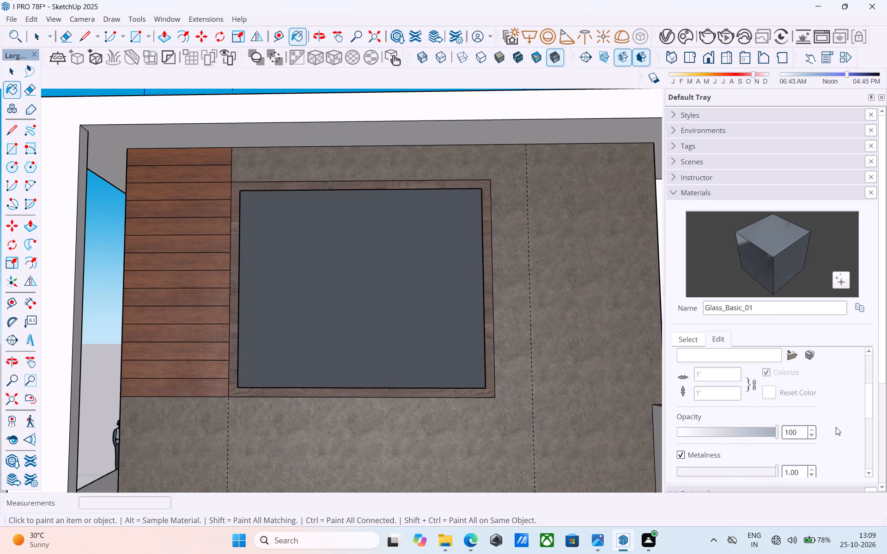
drag(836, 427, 735, 433)
scroll(514, 340, down, 6)
middle_drag(492, 346, 420, 452)
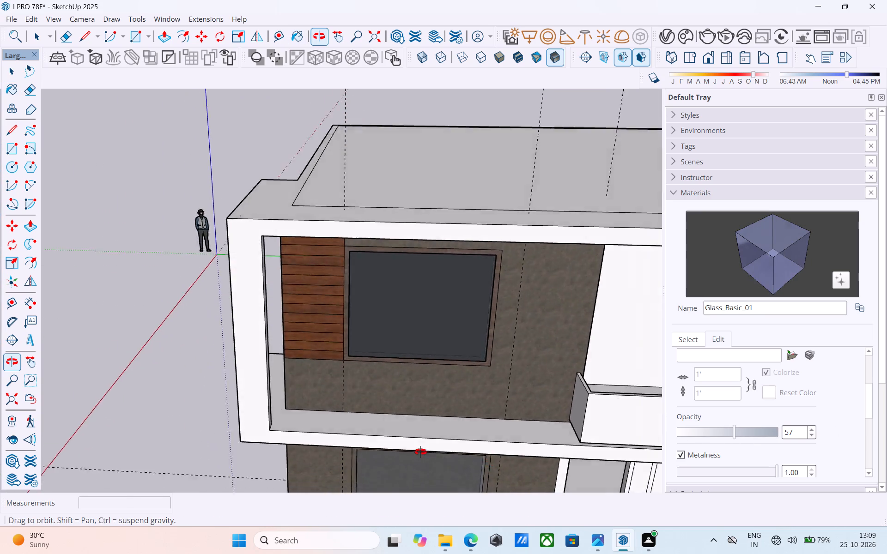
middle_drag(420, 452, 226, 446)
middle_drag(317, 394, 304, 367)
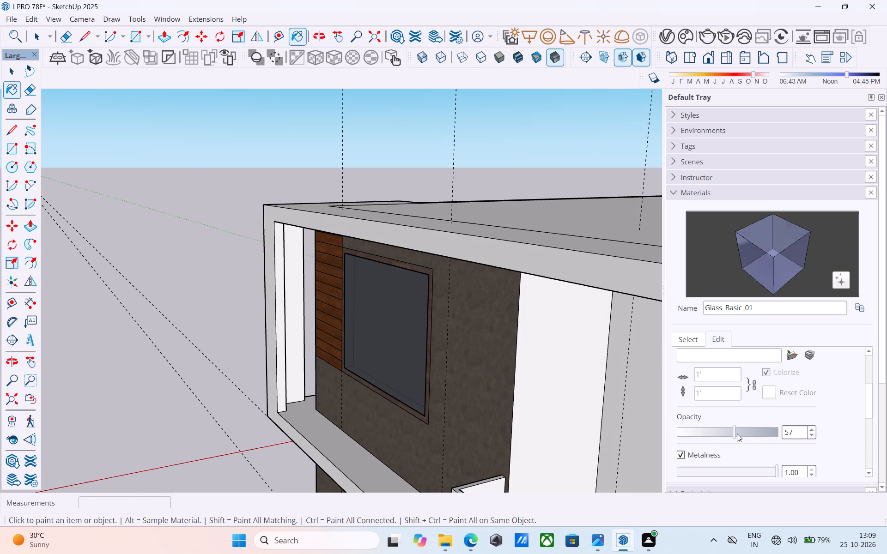
drag(735, 434, 713, 434)
scroll(538, 323, down, 6)
middle_drag(504, 346, 537, 333)
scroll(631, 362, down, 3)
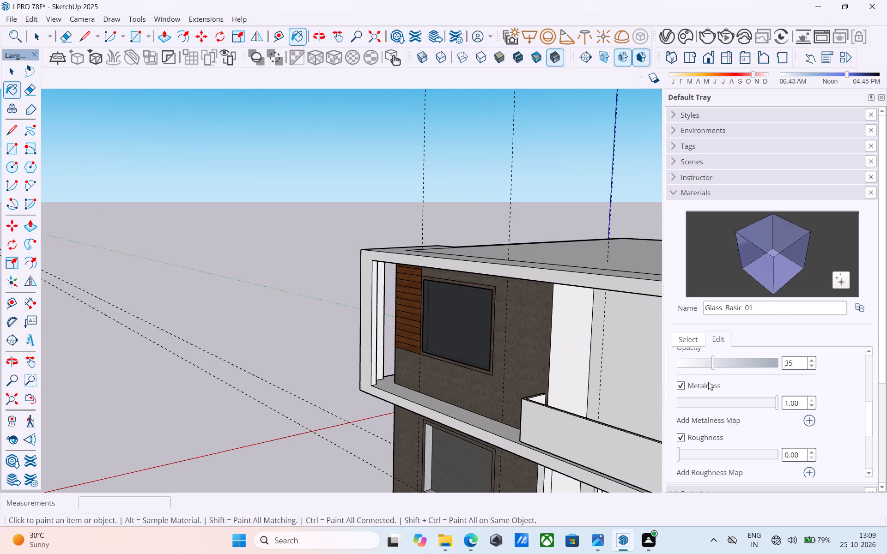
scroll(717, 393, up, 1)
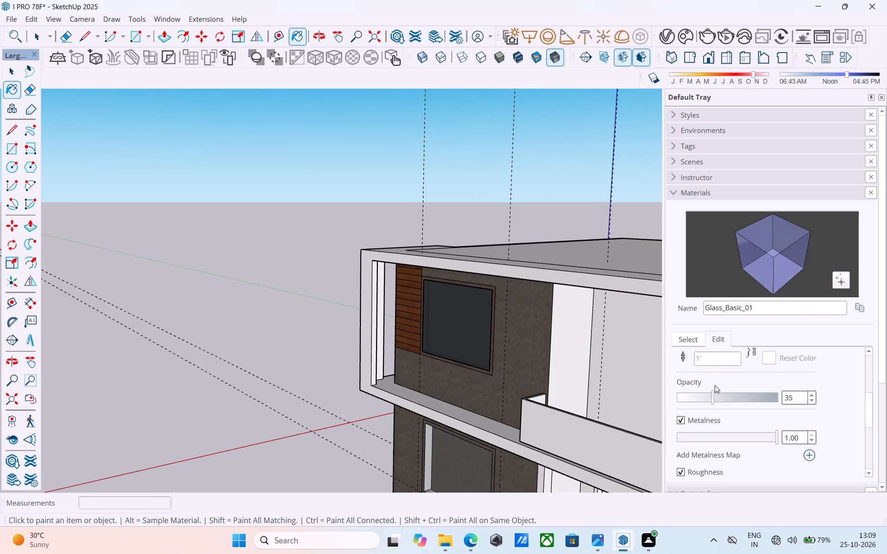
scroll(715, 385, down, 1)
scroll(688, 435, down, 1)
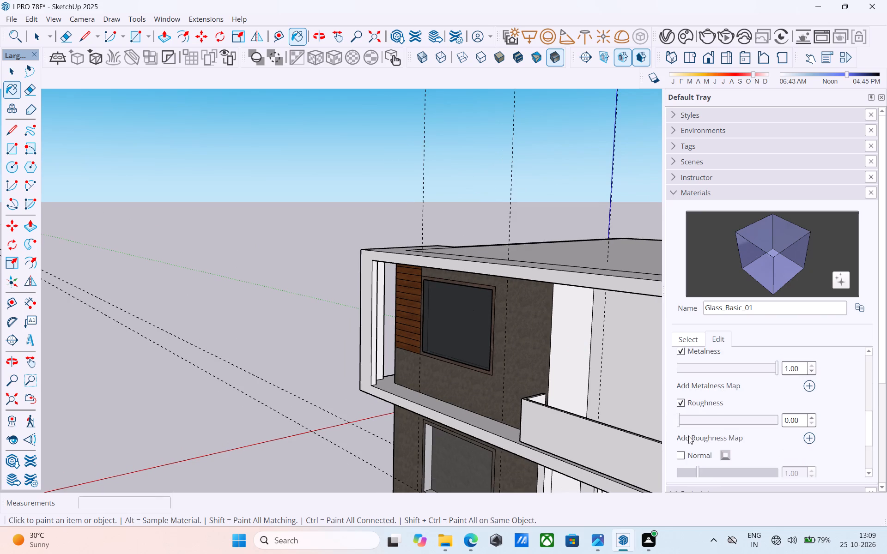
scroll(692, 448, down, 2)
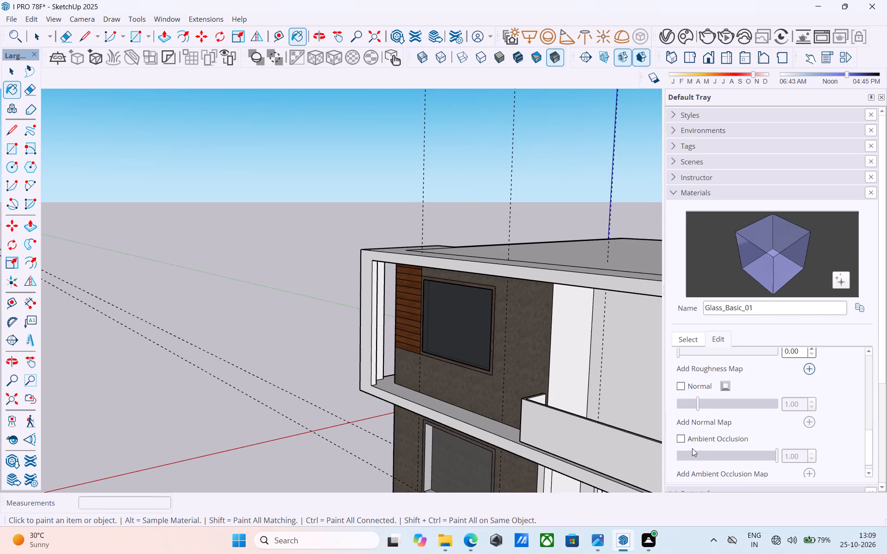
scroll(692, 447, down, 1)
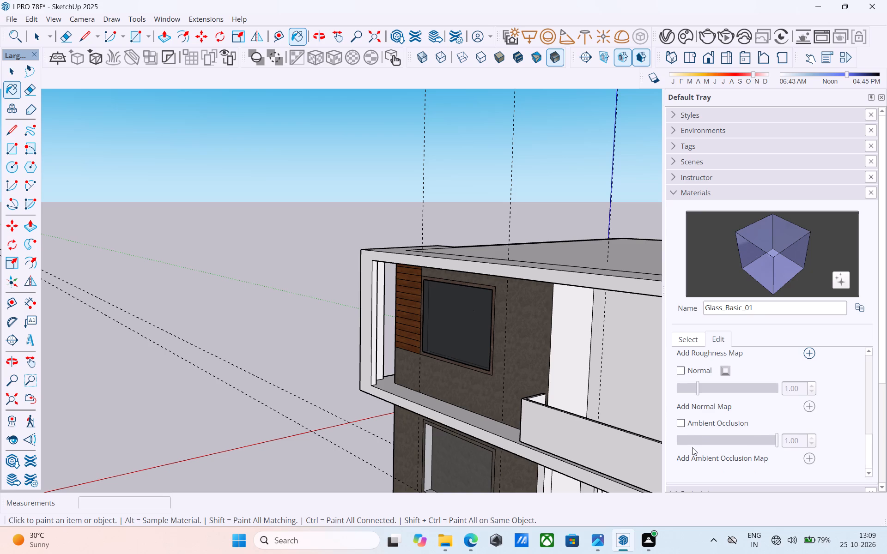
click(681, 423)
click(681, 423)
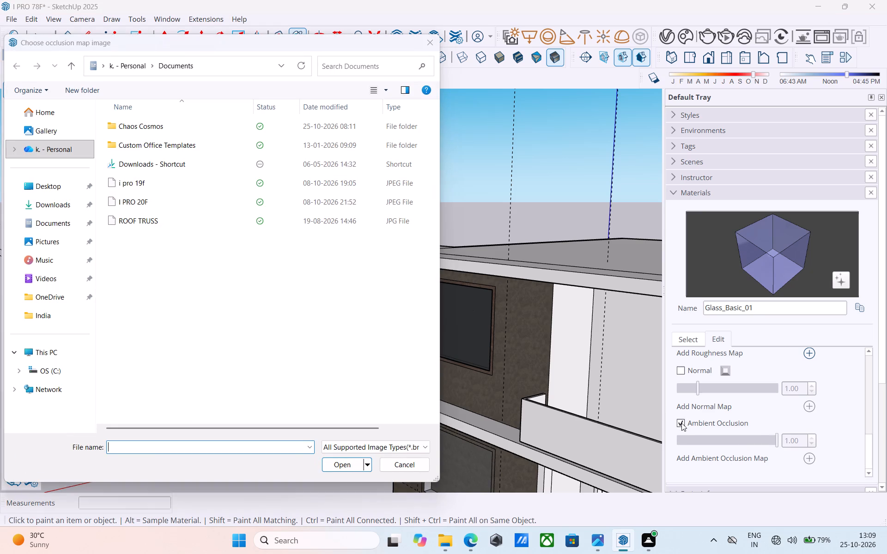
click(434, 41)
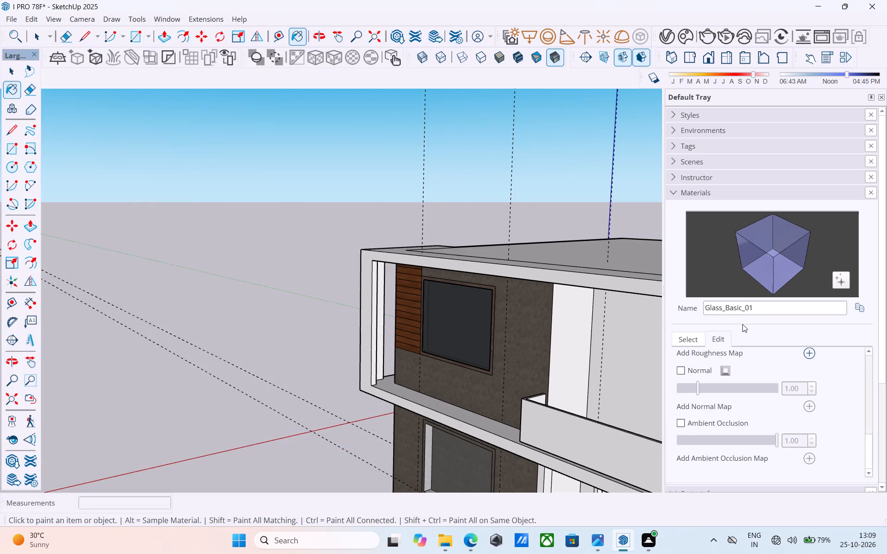
Examine the glazed upper-floor window against the front elevation from several angles and distances.
scroll(727, 360, down, 3)
scroll(727, 361, up, 3)
scroll(439, 366, down, 4)
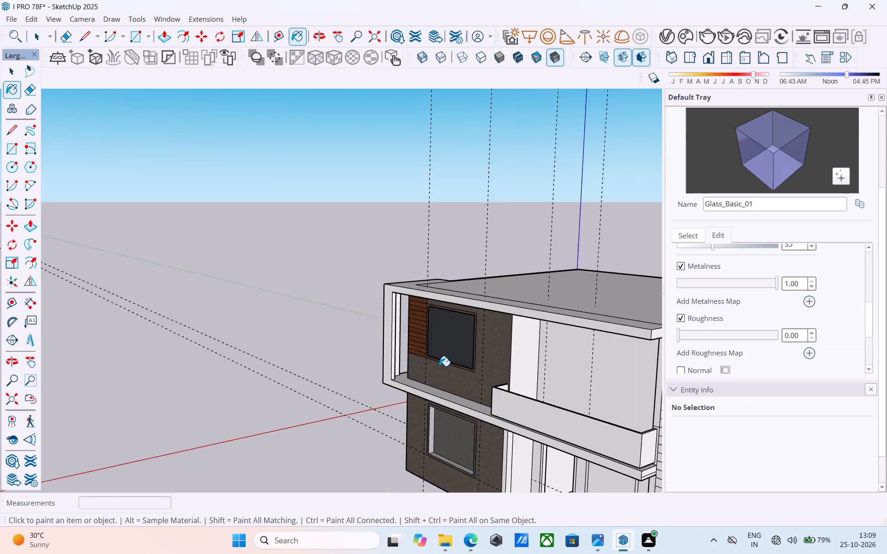
middle_drag(440, 366, 595, 349)
scroll(394, 325, down, 3)
middle_drag(525, 322, 556, 313)
middle_drag(576, 308, 597, 302)
scroll(591, 306, up, 3)
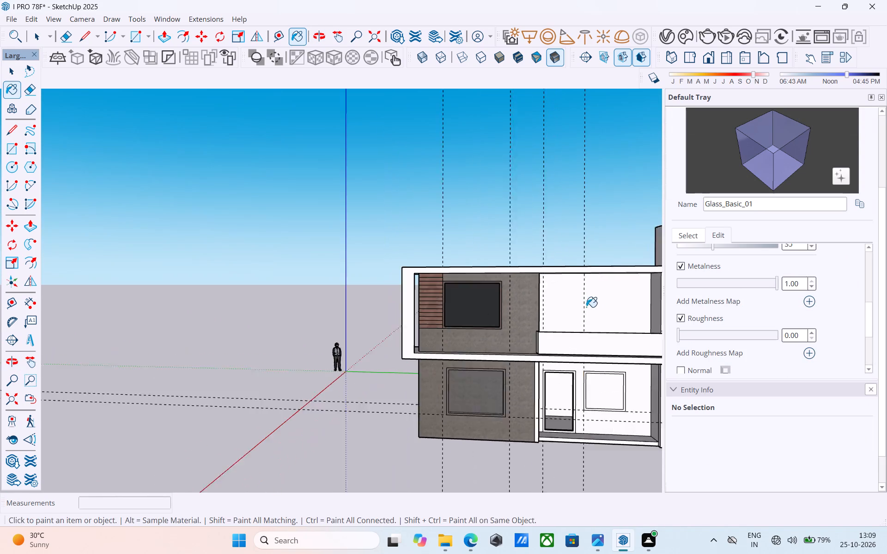
scroll(586, 307, up, 5)
middle_drag(535, 321, 590, 302)
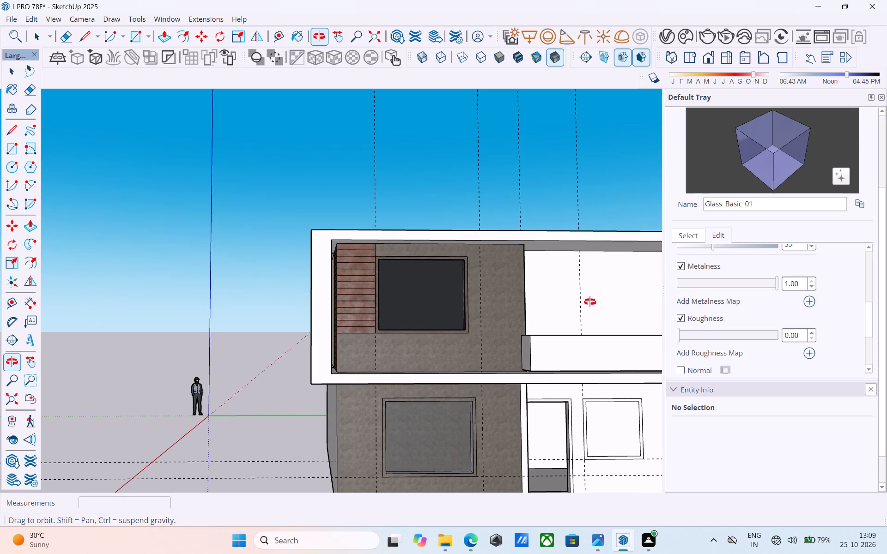
middle_drag(590, 302, 524, 299)
scroll(461, 296, up, 2)
scroll(461, 296, down, 5)
middle_drag(461, 301, 469, 307)
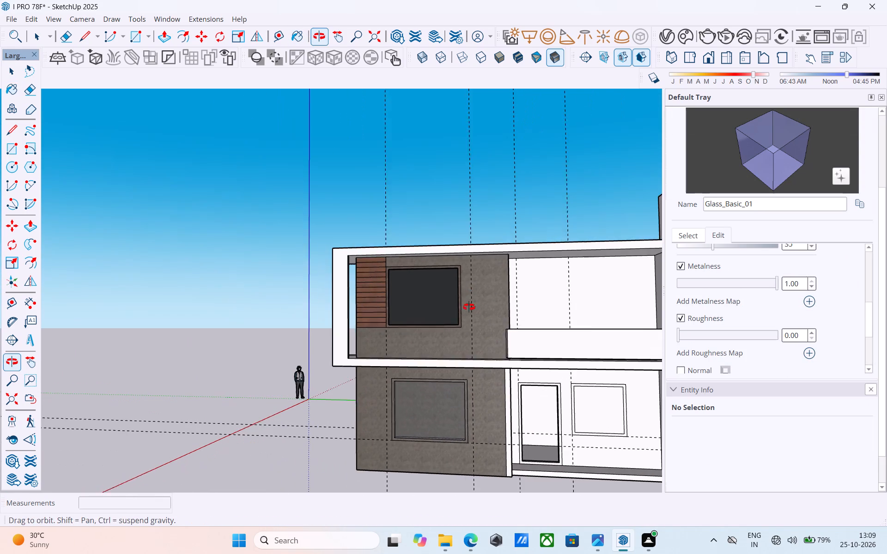
middle_drag(469, 307, 470, 308)
Measure the outer height of the upper-floor window frame with the Line tool, corner to corner.
key(l)
scroll(455, 267, up, 7)
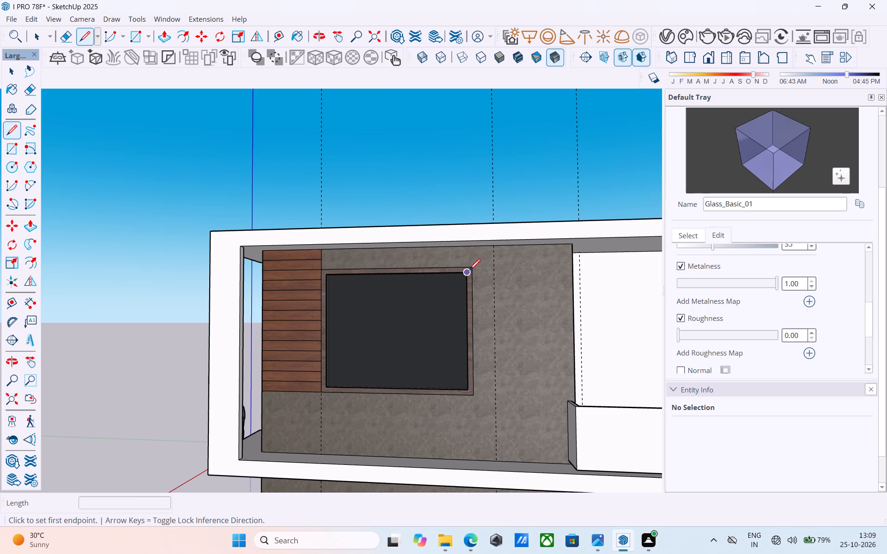
click(472, 267)
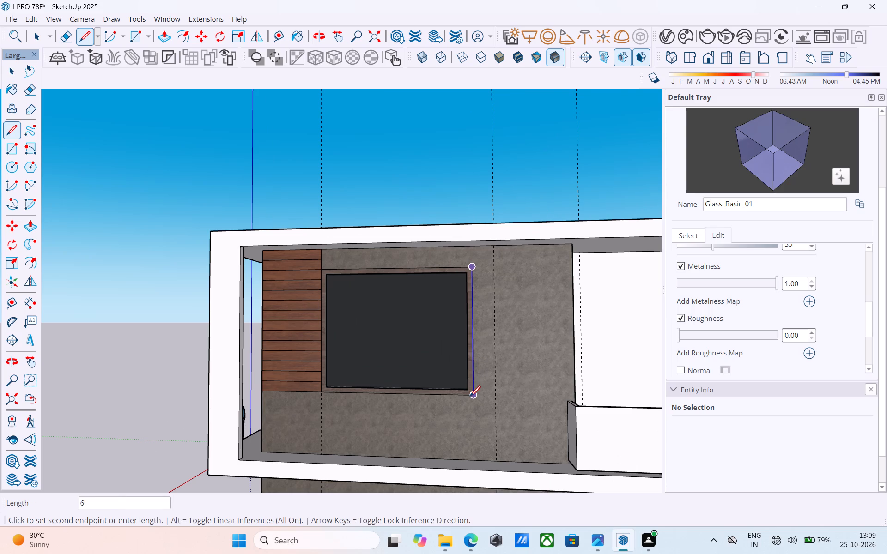
scroll(468, 397, up, 5)
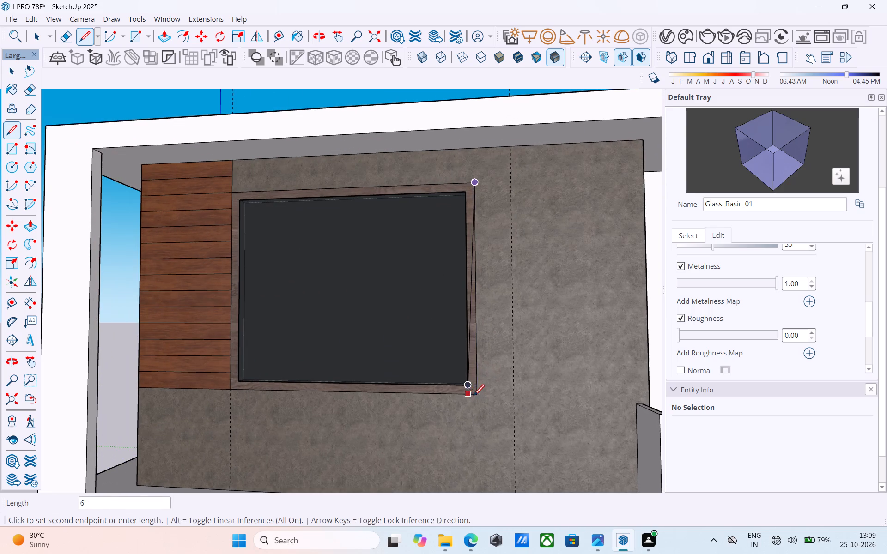
scroll(475, 397, down, 13)
middle_click(475, 397)
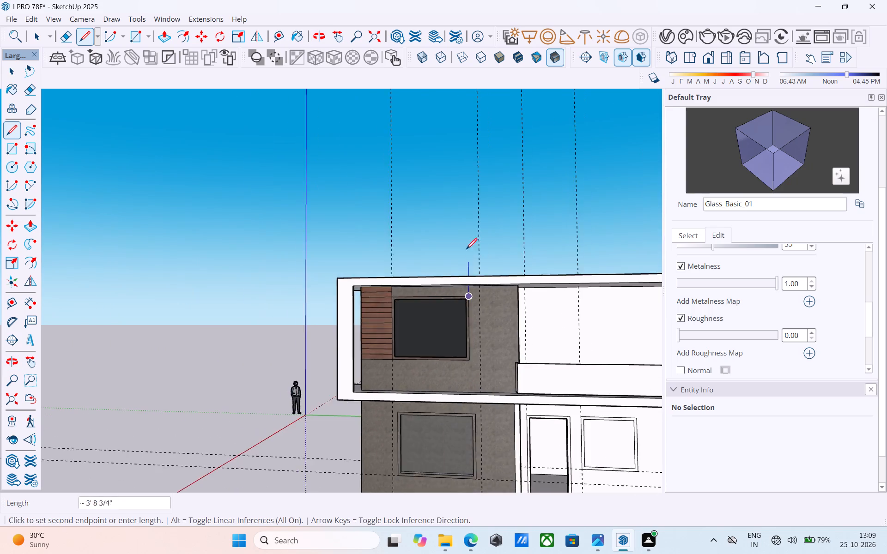
scroll(466, 250, down, 5)
scroll(476, 349, up, 7)
Measure the outer height and width of the ground-floor window frame with the Line tool.
key(l)
scroll(474, 352, up, 5)
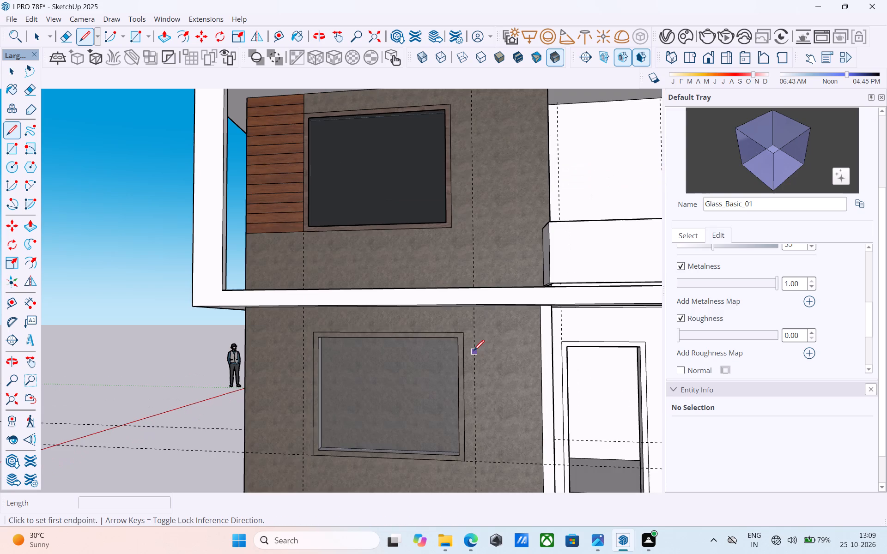
click(463, 331)
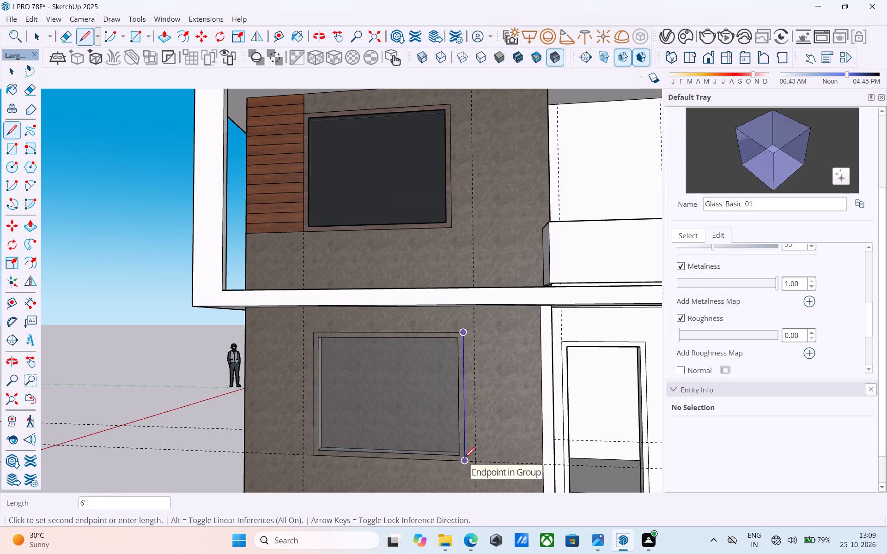
scroll(462, 460, down, 5)
middle_drag(468, 457, 550, 470)
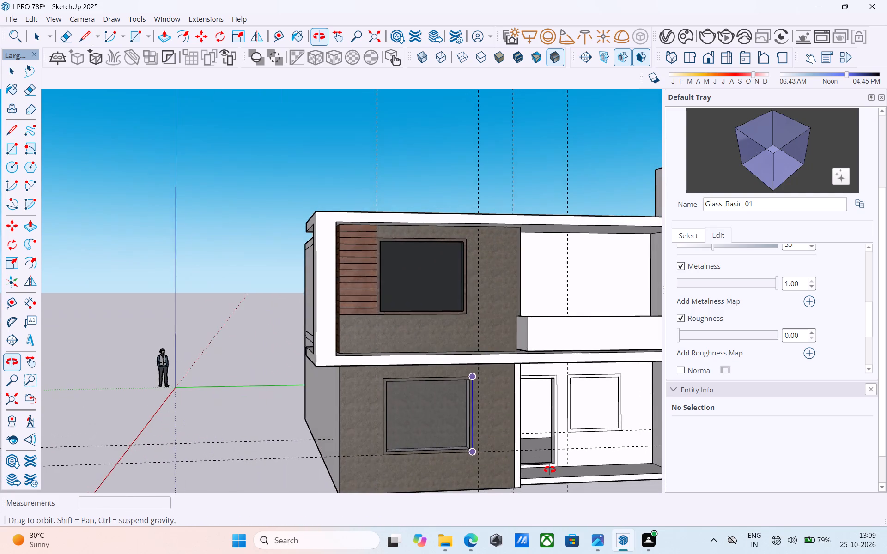
middle_drag(550, 470, 552, 470)
scroll(406, 383, up, 3)
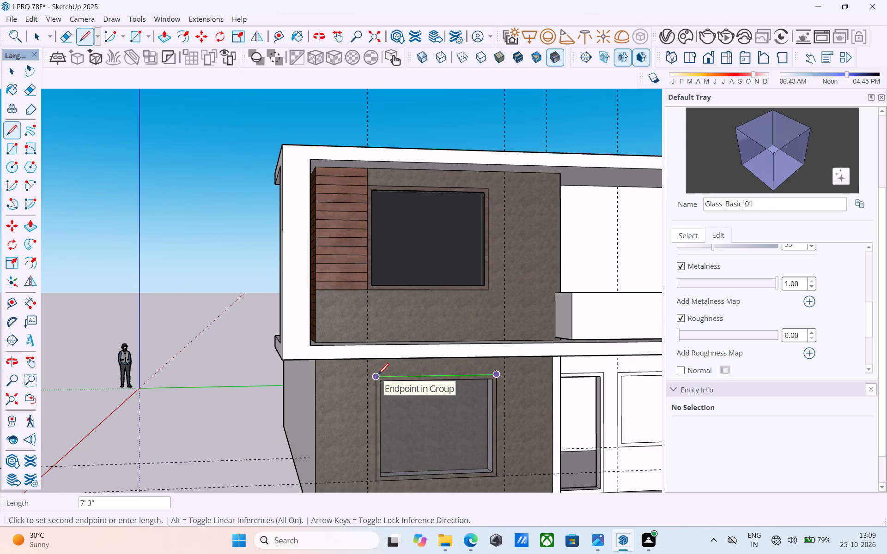
Measure the outer width of the upper-floor window frame along its lower edge with the Line tool.
key(l)
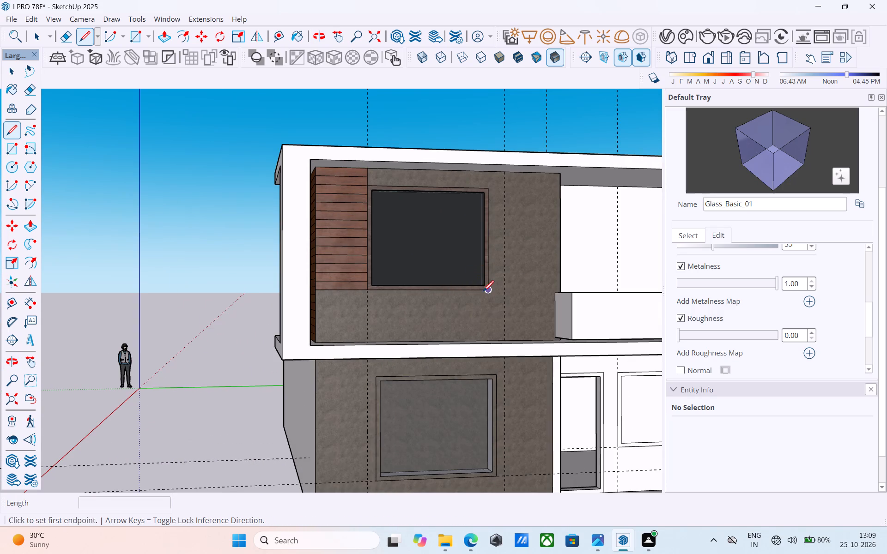
scroll(484, 291, up, 6)
click(490, 290)
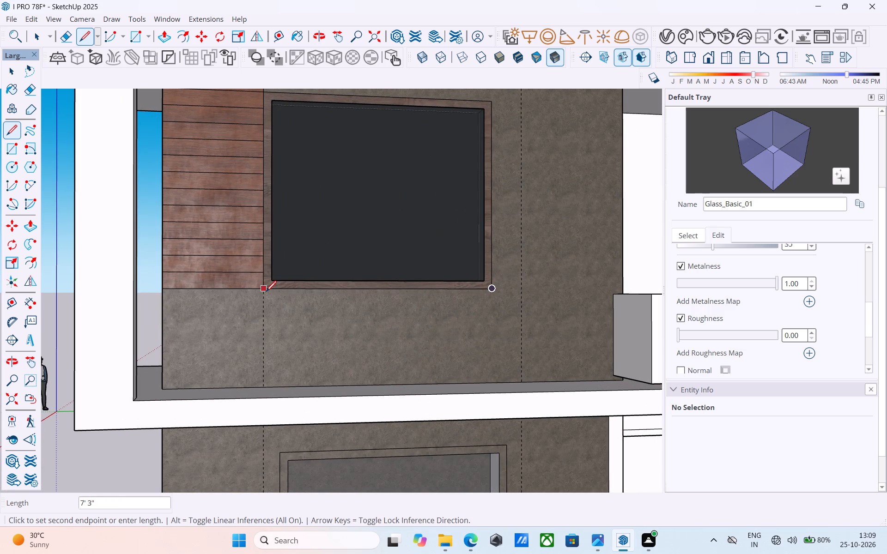
scroll(323, 300, down, 10)
middle_drag(384, 307, 361, 341)
scroll(359, 341, up, 1)
key(space)
Examine the front elevation and the upper-floor window's glass and recess from oblique and close viewpoints.
scroll(362, 348, down, 5)
middle_drag(362, 348, 496, 346)
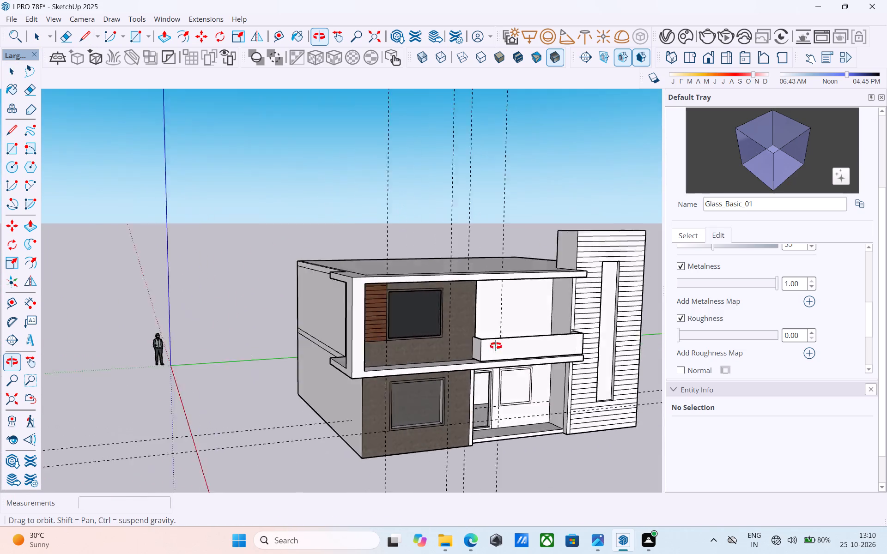
middle_drag(496, 346, 411, 360)
scroll(409, 355, up, 12)
middle_drag(379, 325, 249, 335)
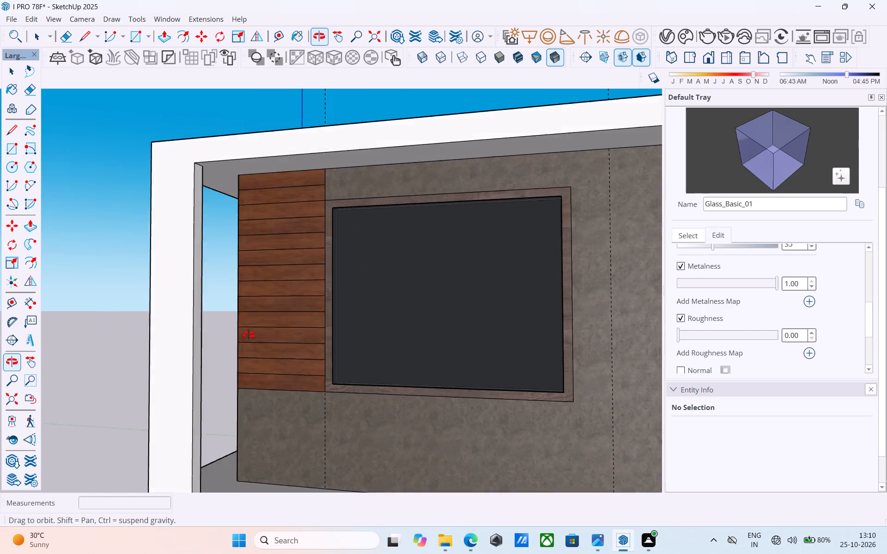
middle_drag(249, 335, 97, 349)
scroll(103, 349, up, 1)
shift+middle_drag(467, 302, 359, 375)
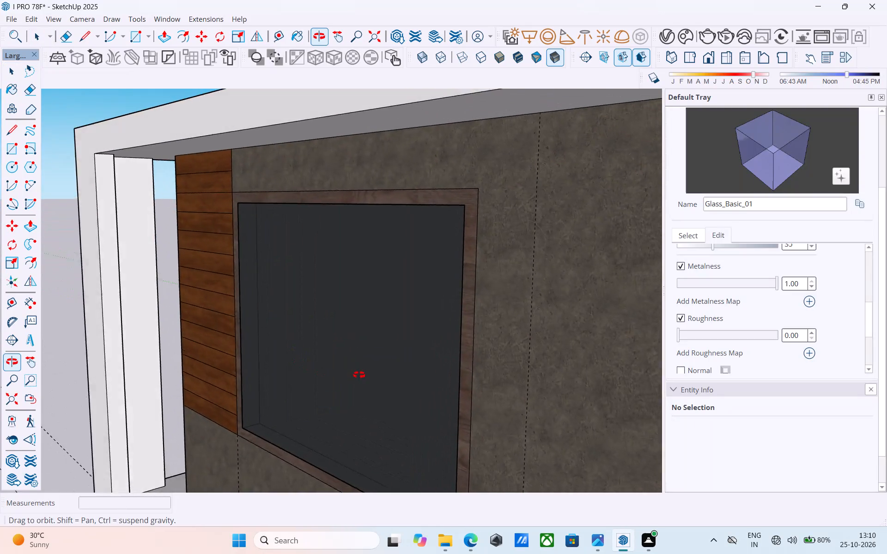
shift+middle_drag(359, 375, 383, 361)
Try Glass_Basic_01 at opacity 0, and settle on an opacity of 7.
scroll(663, 314, up, 4)
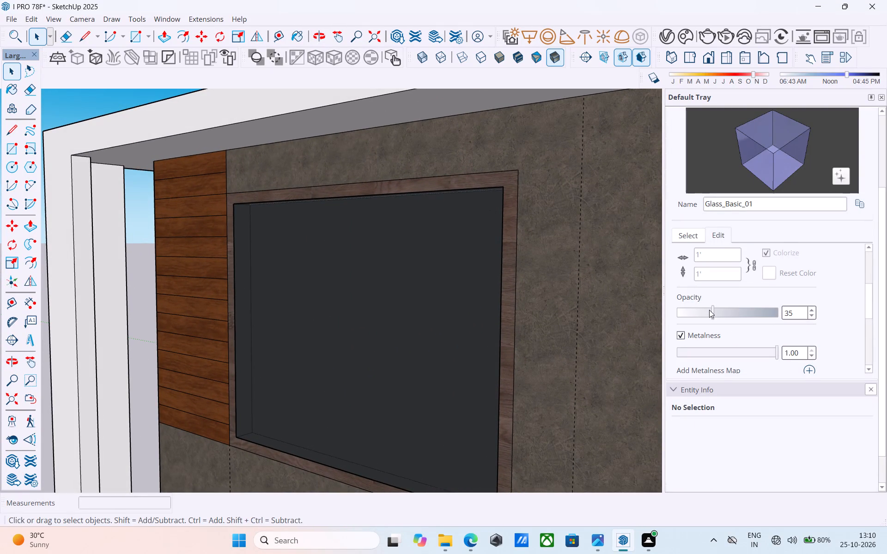
drag(710, 310, 669, 312)
scroll(413, 295, down, 4)
middle_drag(420, 297, 528, 295)
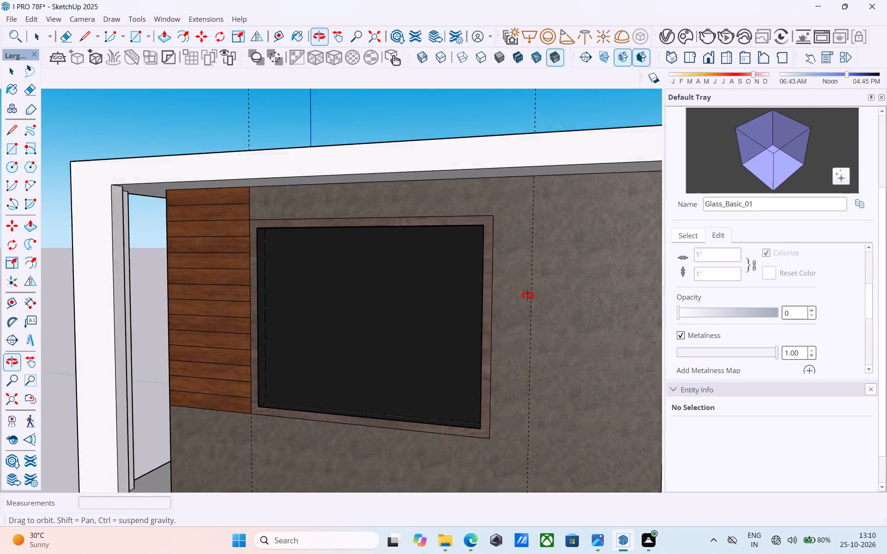
middle_drag(528, 295, 689, 297)
scroll(701, 301, up, 1)
click(682, 346)
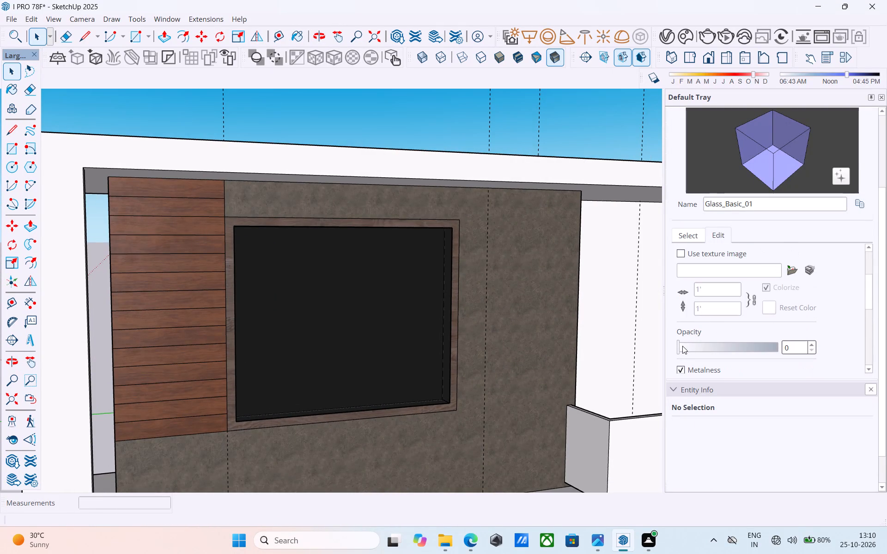
Draw a 5' 6" vertical line down the middle of the upper-floor window pane, from top-edge midpoint to bottom edge.
scroll(432, 305, down, 3)
shift+middle_drag(439, 307, 466, 308)
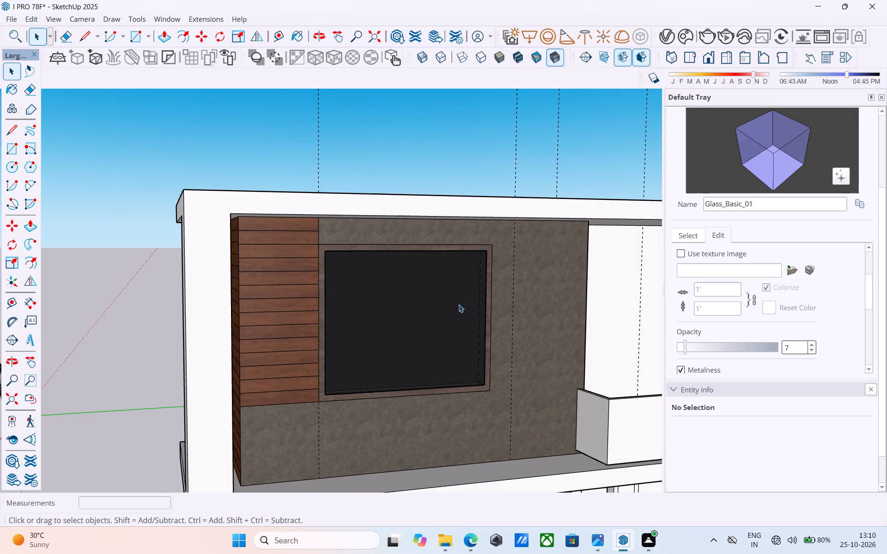
key(l)
scroll(425, 256, up, 11)
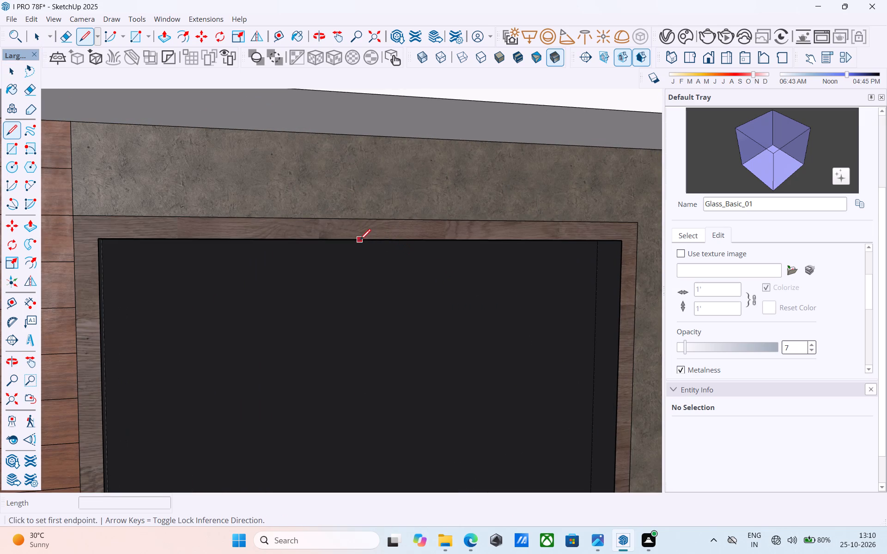
middle_drag(360, 257, 323, 173)
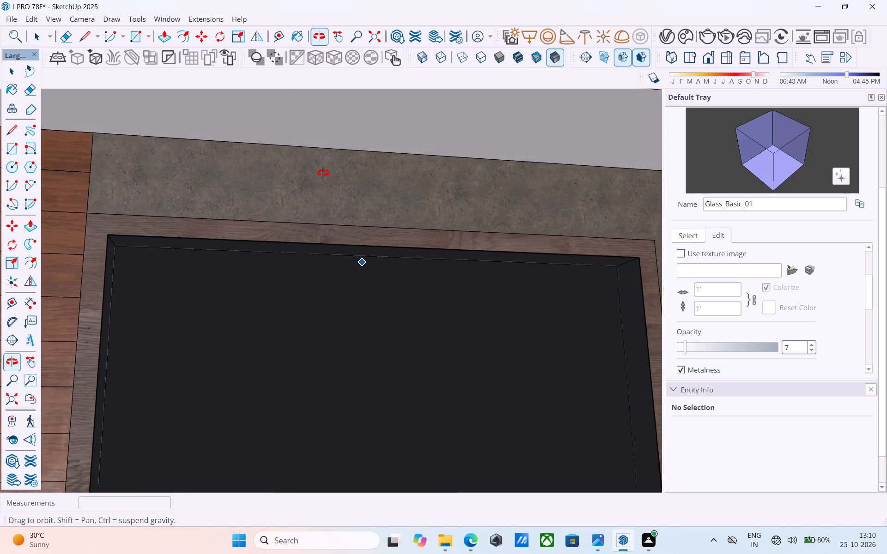
middle_drag(323, 173, 248, 122)
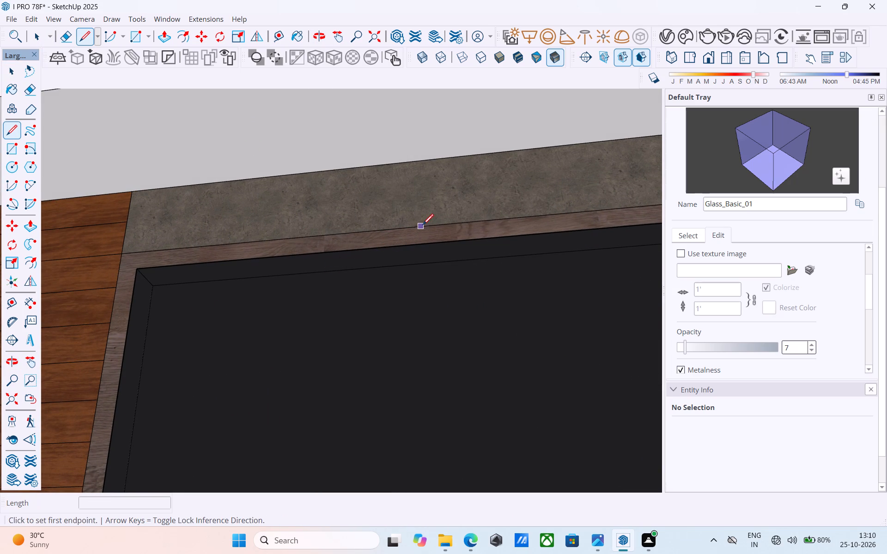
click(398, 248)
scroll(401, 206, down, 15)
middle_drag(406, 281, 422, 416)
scroll(414, 387, up, 18)
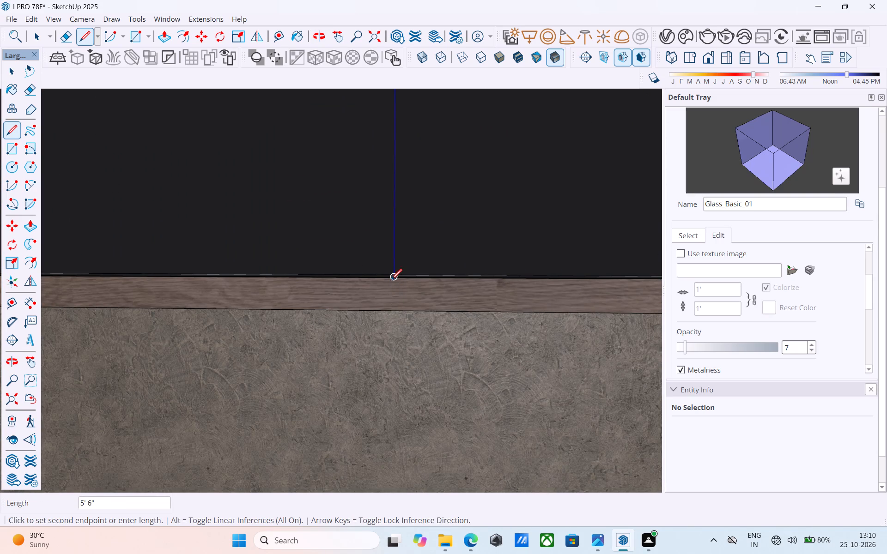
click(392, 279)
Draw a 6' 9" horizontal line across the upper-floor window pane between the midpoints of its side edges.
scroll(385, 307, down, 16)
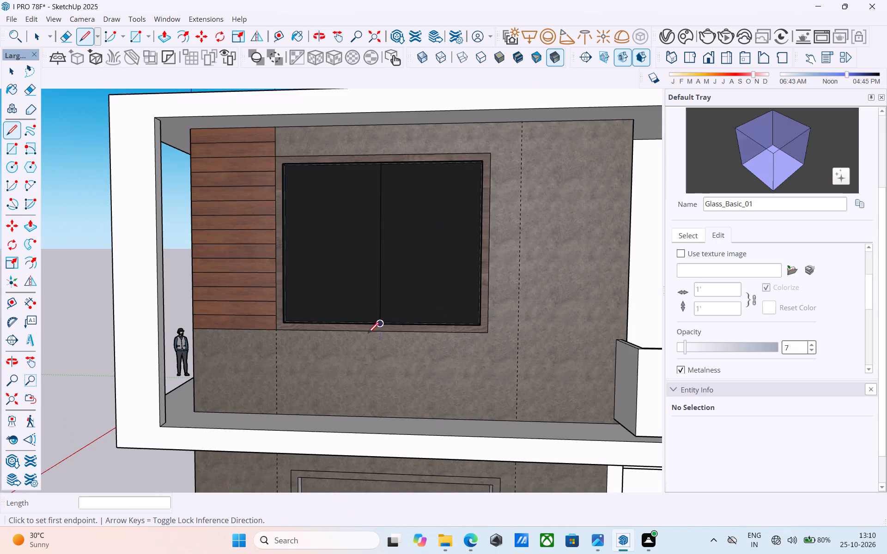
scroll(287, 240, up, 6)
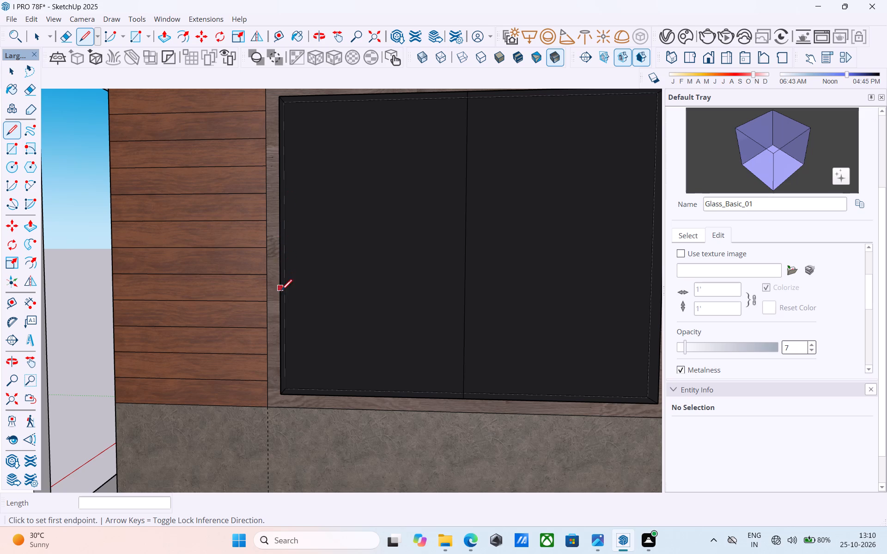
scroll(219, 337, down, 6)
middle_drag(375, 331, 515, 315)
scroll(431, 290, up, 7)
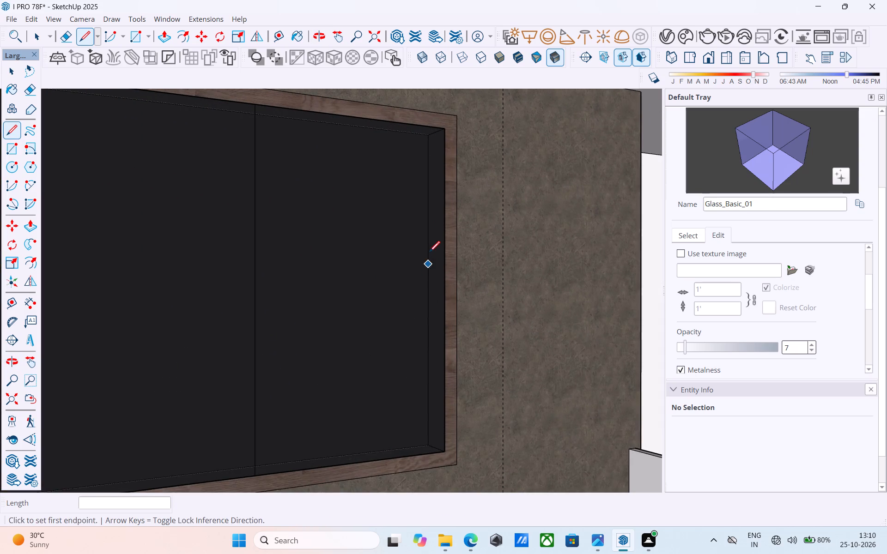
scroll(440, 227, up, 2)
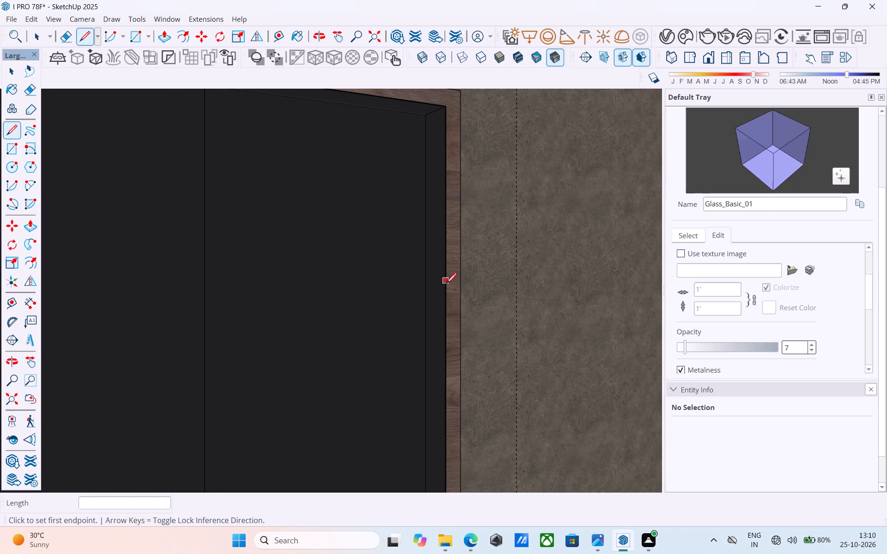
click(443, 307)
scroll(450, 303, down, 6)
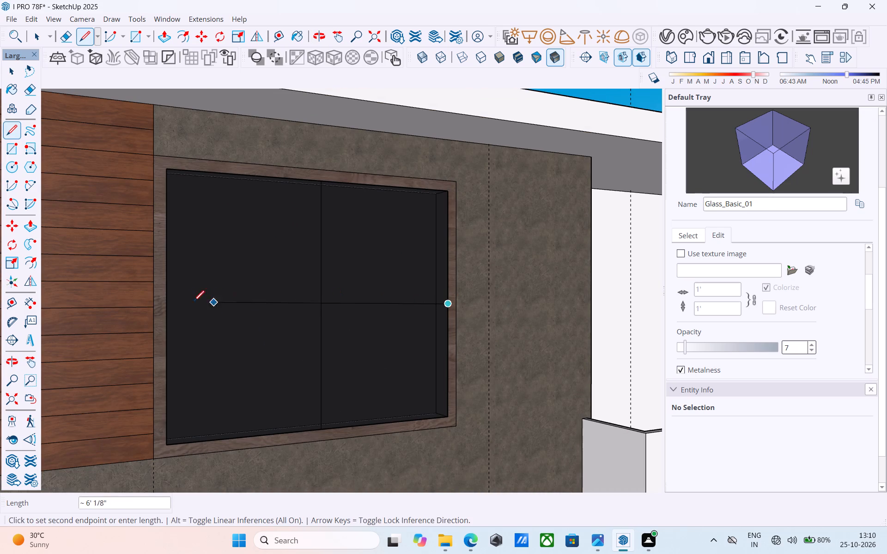
click(165, 307)
Copy both halves of the pane's vertical centre line 2" sideways, away from the wood cladding.
scroll(528, 271, down, 4)
middle_drag(518, 283, 388, 301)
scroll(377, 301, up, 3)
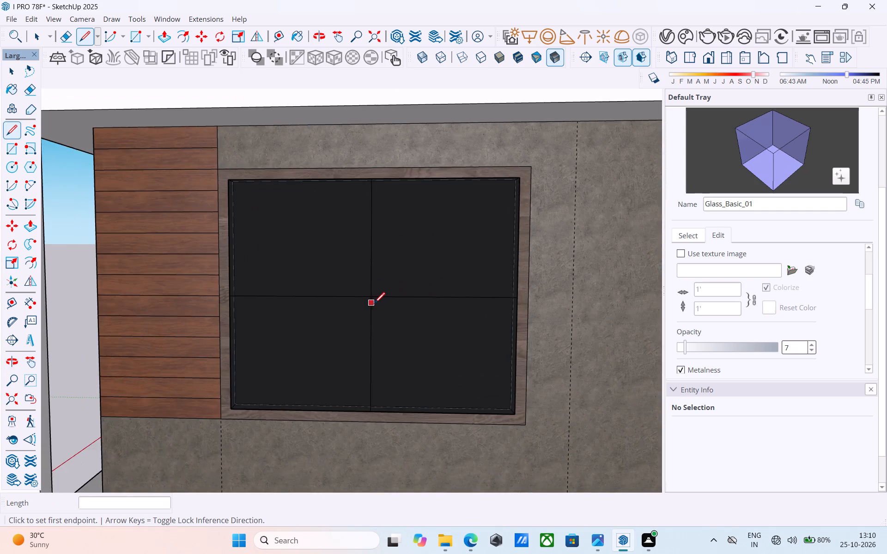
scroll(374, 304, up, 9)
key(space)
click(367, 306)
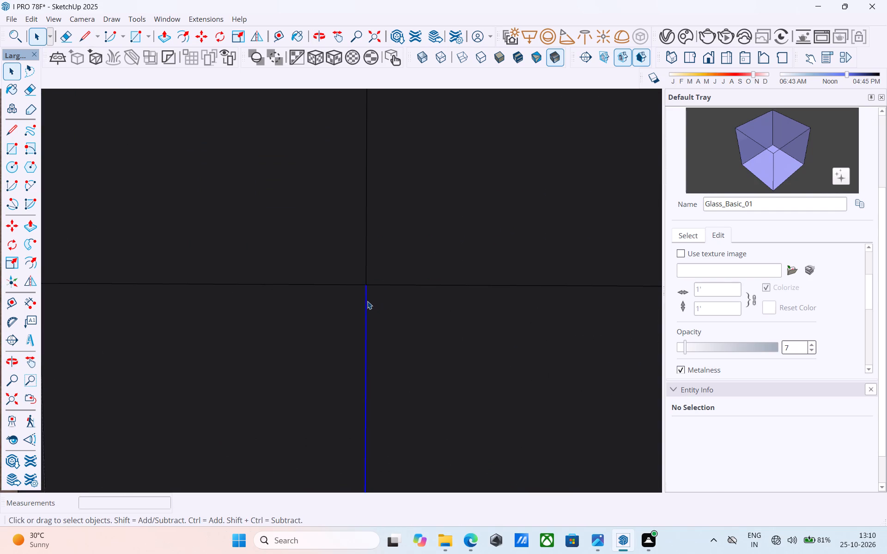
shift+click(365, 276)
shift+scroll(360, 241, down, 12)
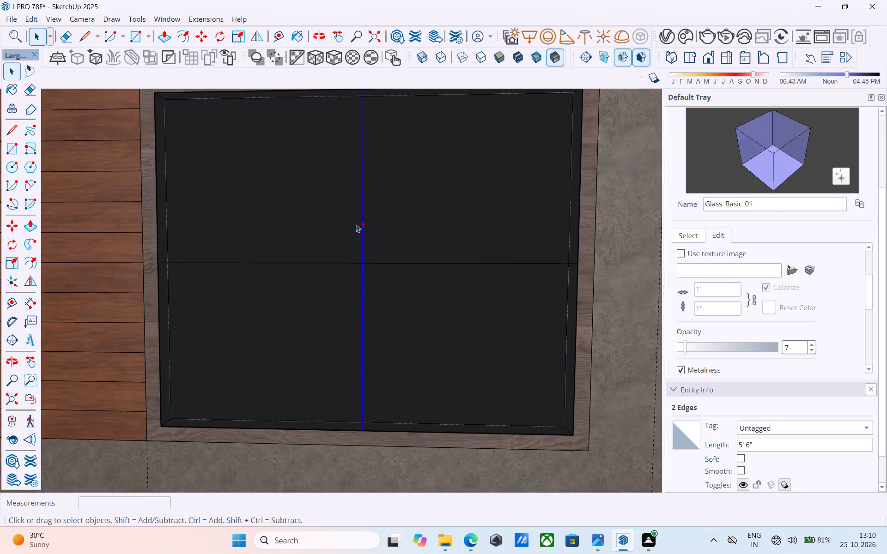
shift+scroll(356, 224, down, 2)
scroll(370, 374, up, 6)
key(m)
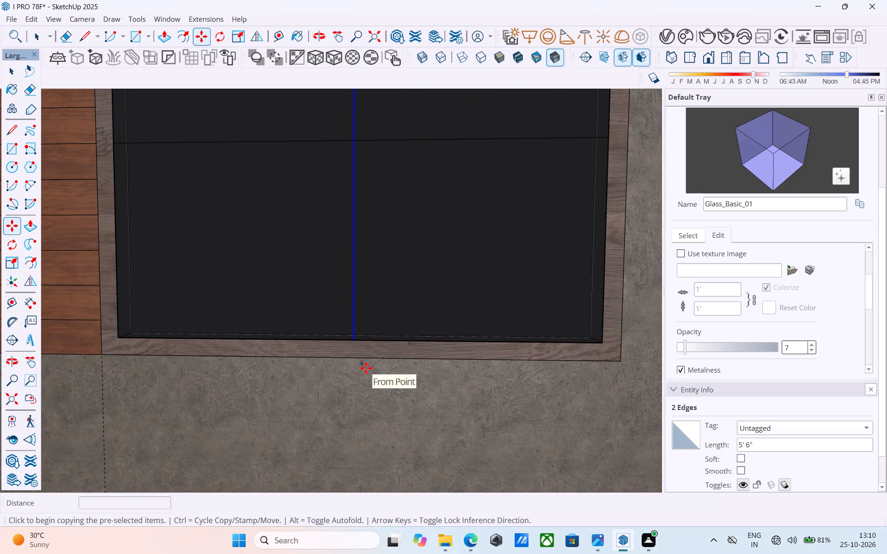
click(359, 343)
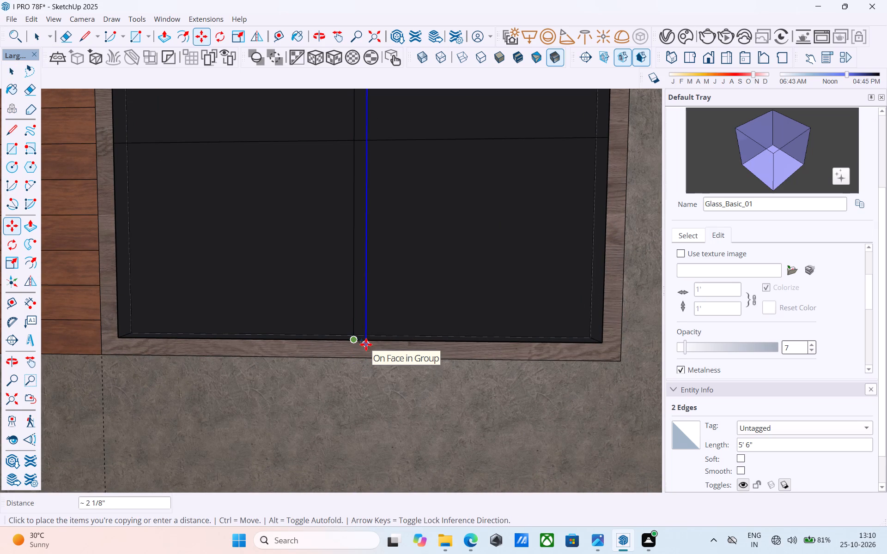
scroll(366, 344, up, 4)
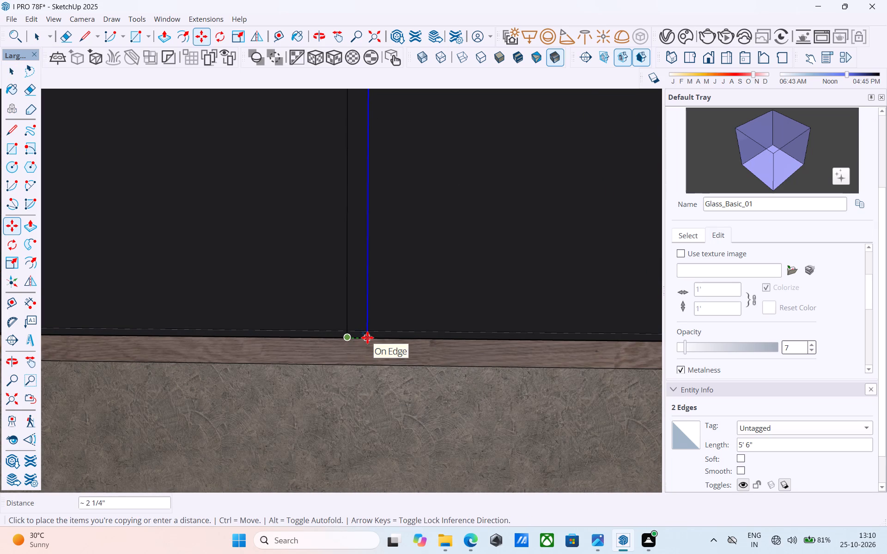
text(2")
key(Return)
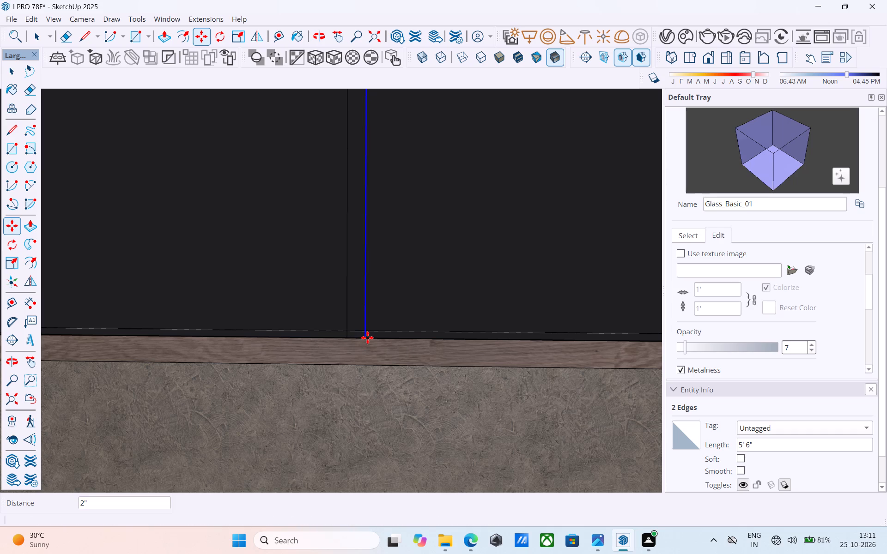
scroll(367, 337, down, 2)
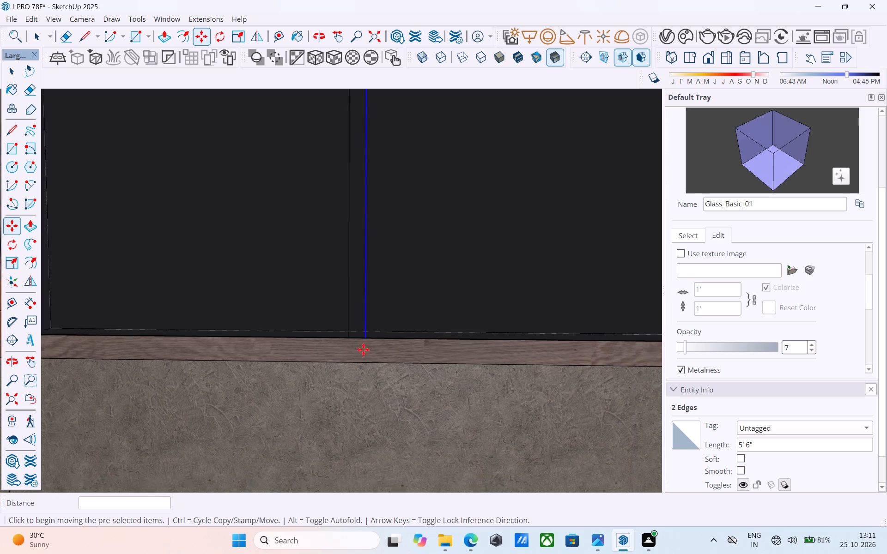
scroll(363, 349, down, 11)
middle_drag(334, 217, 299, 214)
scroll(337, 259, up, 6)
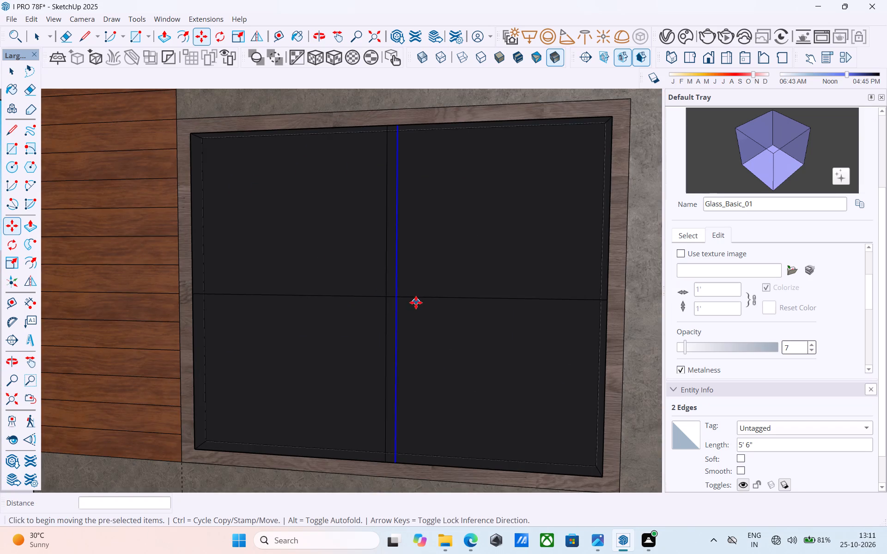
Copy all three segments of the upper-floor pane's horizontal centre line 2" upward.
scroll(416, 302, up, 3)
key(space)
click(417, 296)
shift+scroll(370, 296, up, 2)
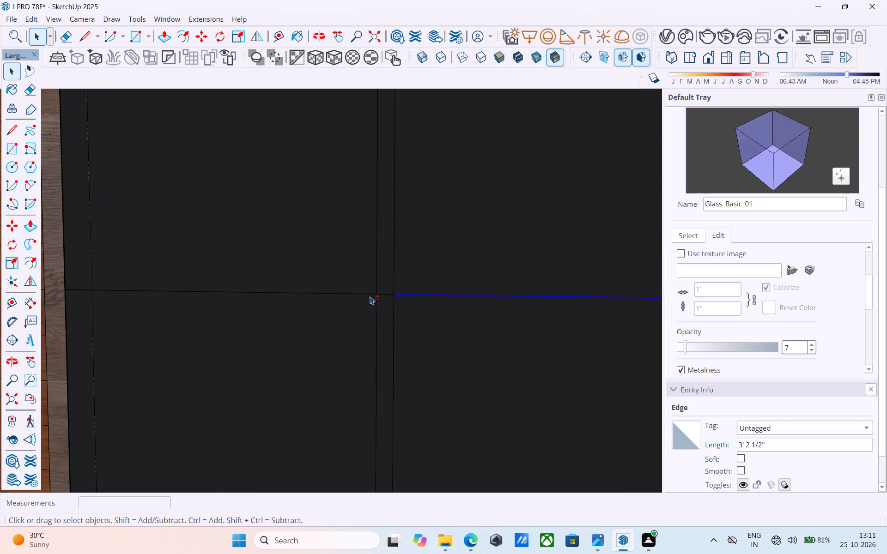
shift+click(369, 296)
shift+click(357, 310)
shift+click(359, 296)
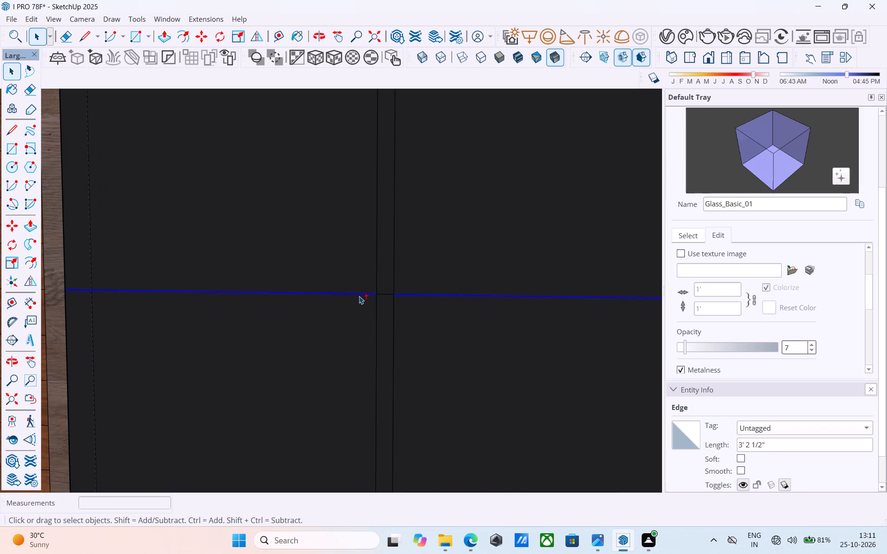
shift+click(385, 295)
shift+scroll(344, 304, down, 10)
shift+middle_drag(412, 308, 445, 326)
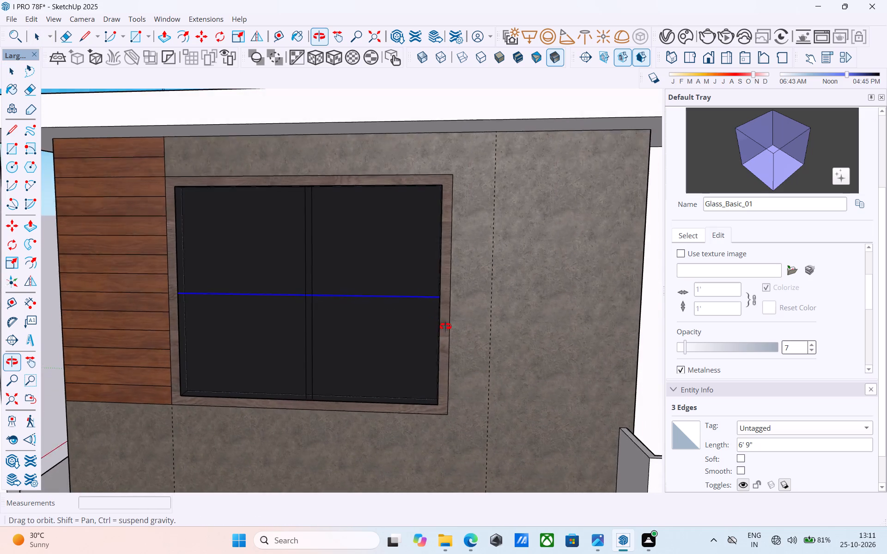
shift+middle_drag(445, 326, 463, 335)
key(m)
scroll(458, 320, up, 8)
scroll(424, 283, up, 1)
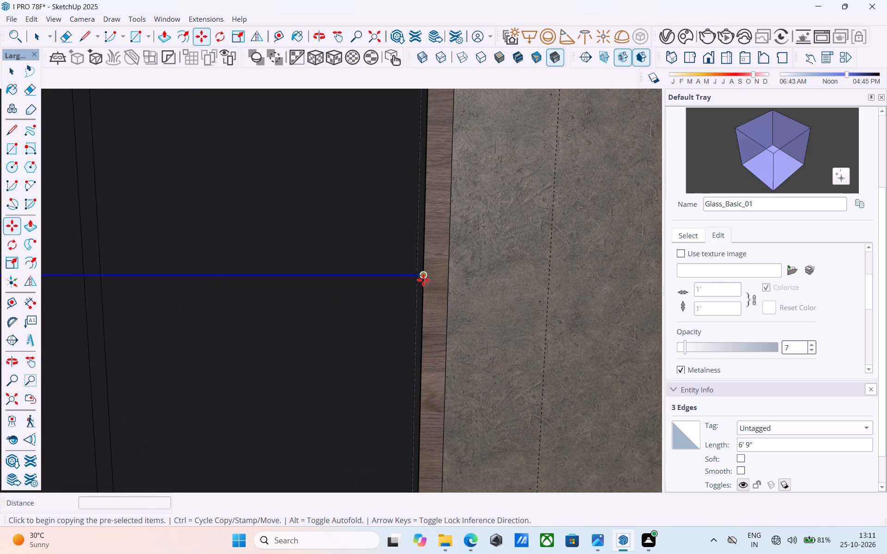
click(423, 279)
text(2")
key(Return)
scroll(440, 265, down, 6)
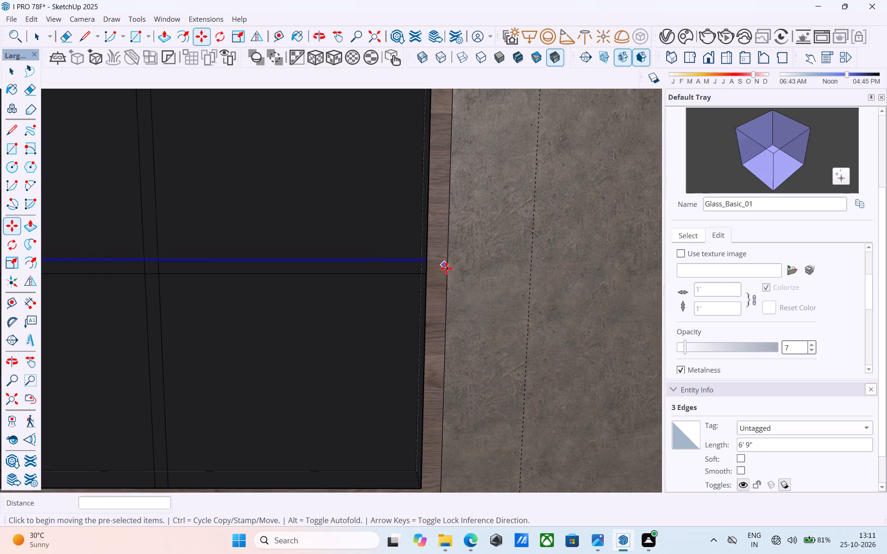
Copy the three faces of the pane's centre vertical bar 2' sideways, towards the wood cladding.
scroll(446, 268, down, 7)
middle_drag(422, 283, 419, 301)
scroll(341, 259, up, 5)
middle_drag(336, 259, 332, 257)
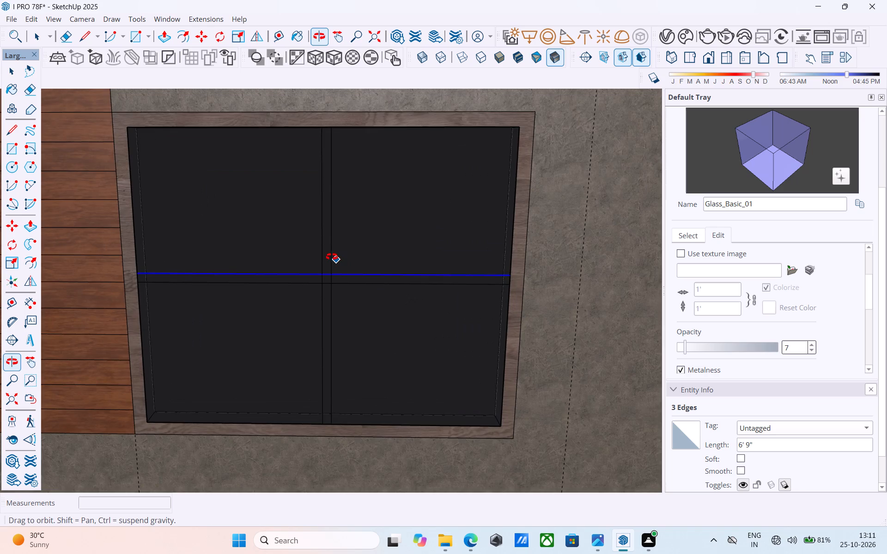
middle_drag(332, 257, 332, 251)
scroll(332, 251, up, 4)
key(space)
click(332, 249)
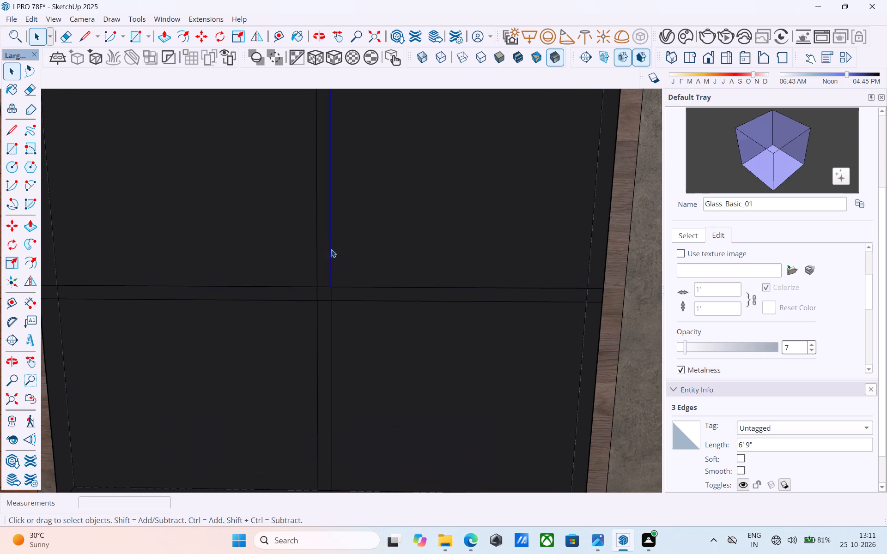
click(328, 247)
middle_drag(340, 314, 339, 295)
shift+click(323, 309)
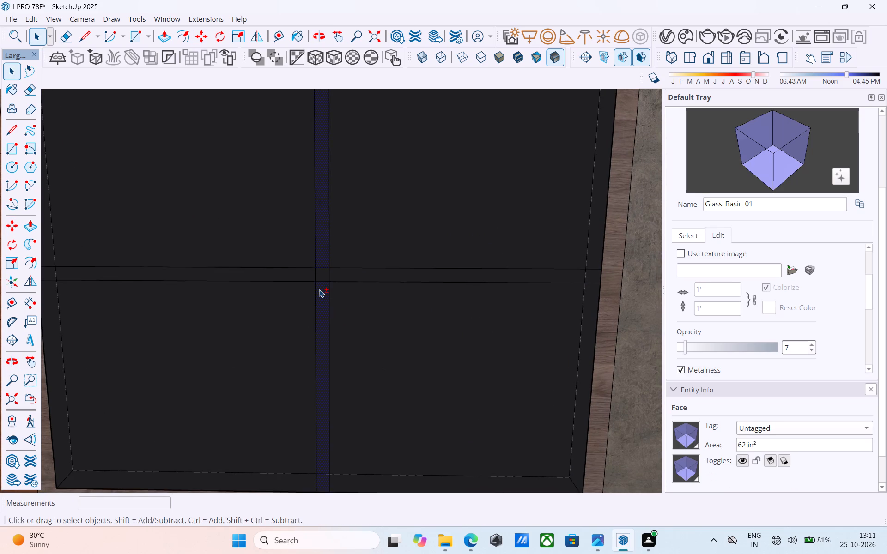
shift+scroll(319, 282, up, 4)
shift+click(321, 275)
shift+scroll(345, 218, down, 11)
shift+middle_drag(351, 281, 366, 258)
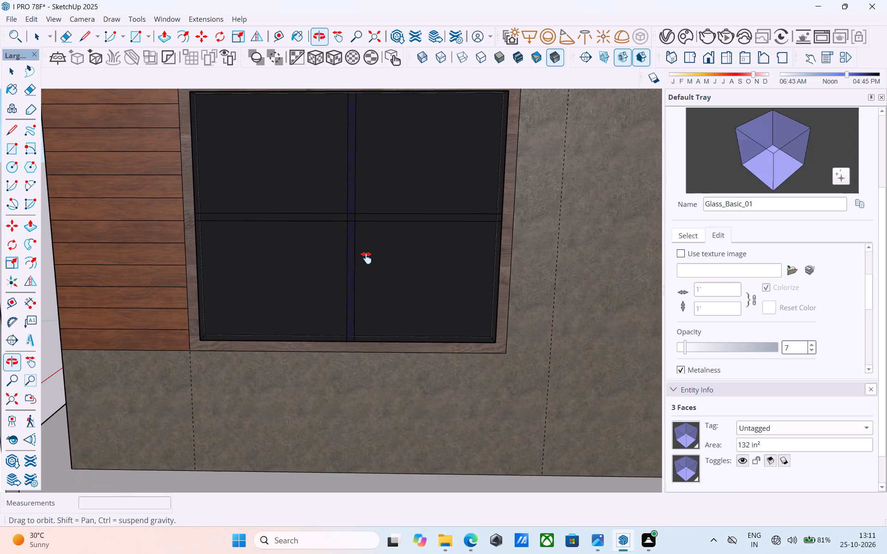
shift+middle_drag(366, 258, 390, 266)
key(m)
ctrl+scroll(370, 350, up, 2)
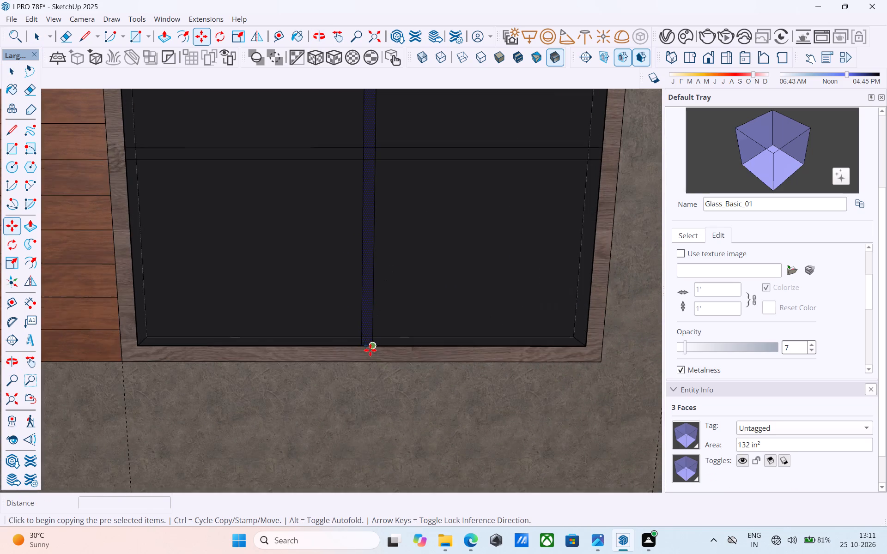
ctrl+scroll(370, 350, up, 5)
scroll(372, 348, up, 4)
click(373, 346)
scroll(232, 342, down, 4)
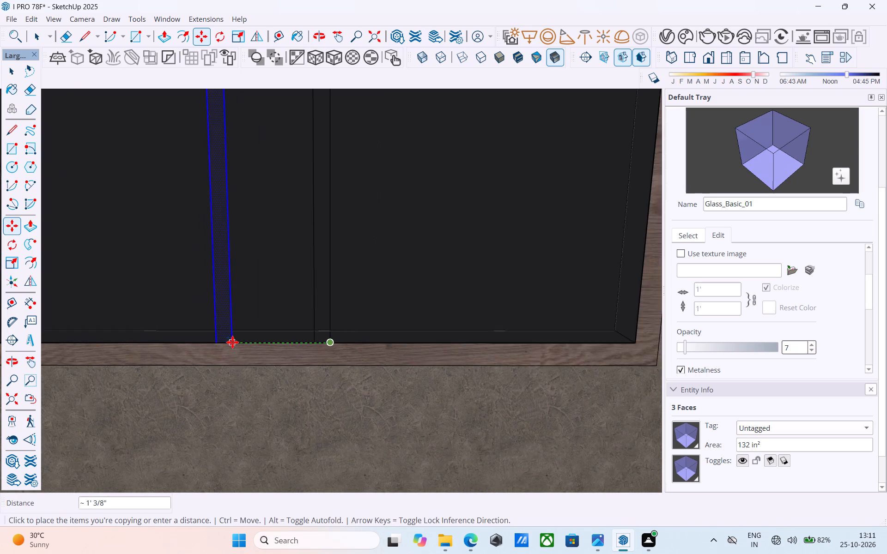
scroll(232, 342, down, 9)
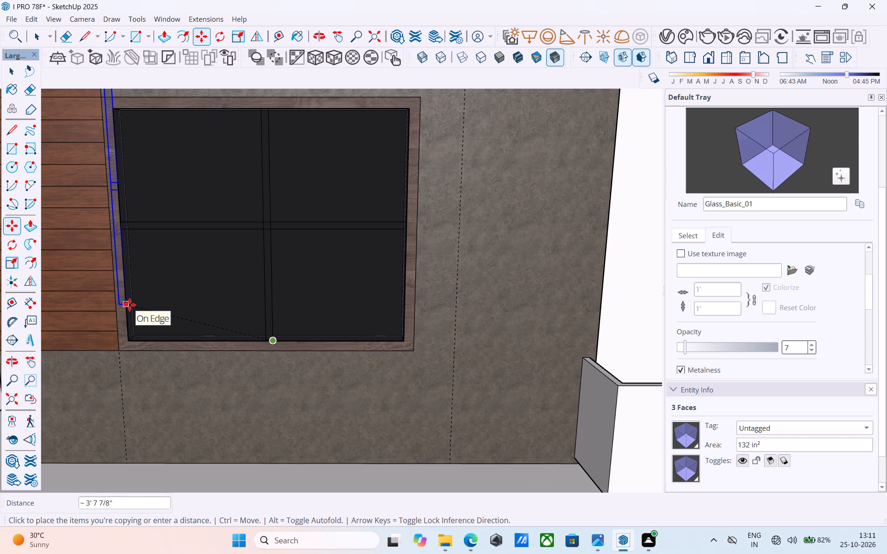
text(2')
key(Return)
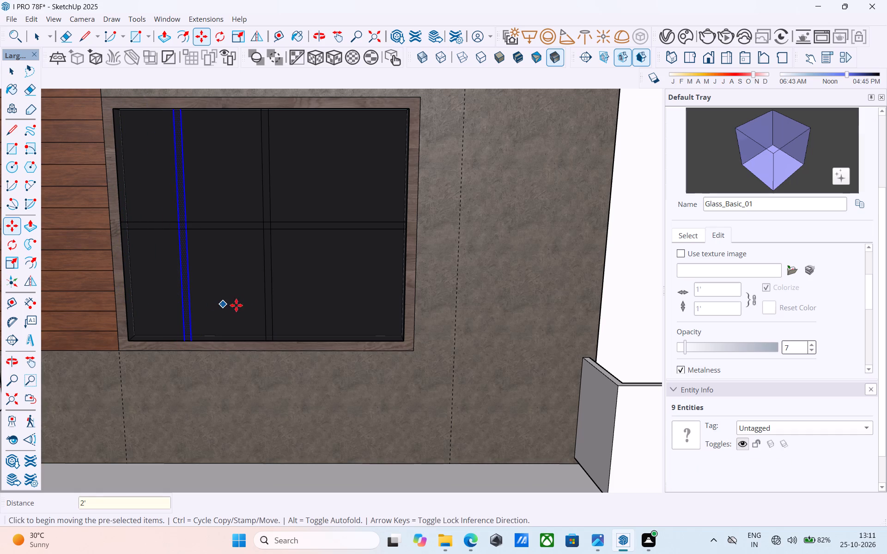
Copy the three faces of the centre vertical bar 2' the other way, away from the wood cladding.
scroll(276, 320, up, 4)
key(space)
scroll(278, 305, down, 4)
middle_drag(278, 305, 269, 370)
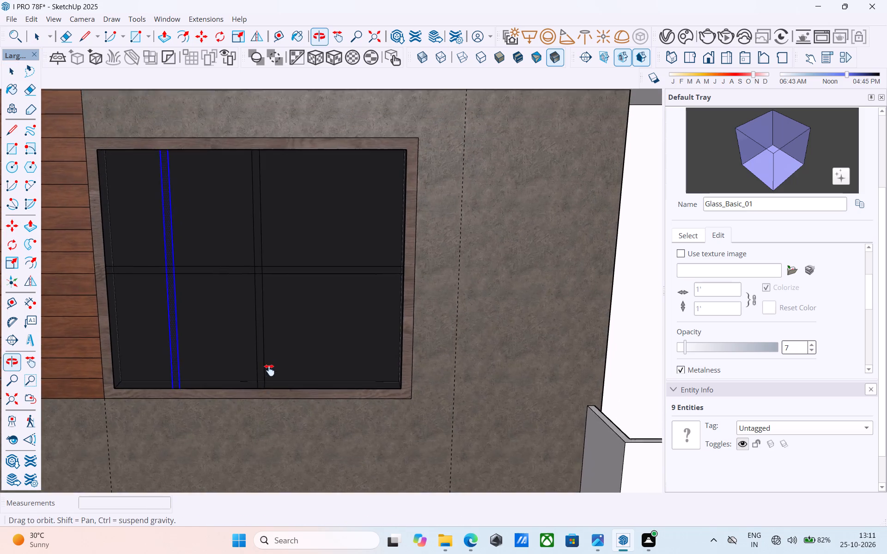
middle_drag(269, 370, 271, 376)
scroll(255, 313, up, 8)
click(267, 273)
shift+click(266, 252)
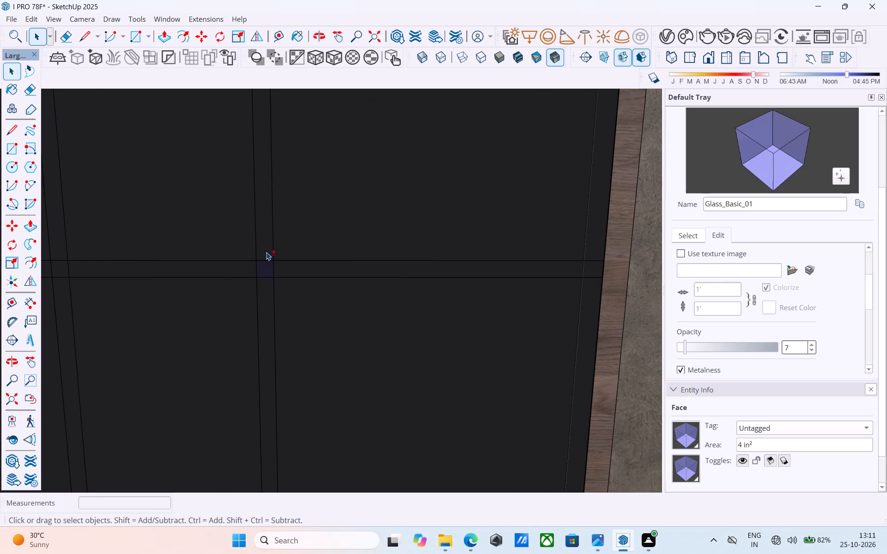
shift+click(266, 291)
shift+scroll(266, 290, down, 10)
shift+scroll(270, 376, up, 5)
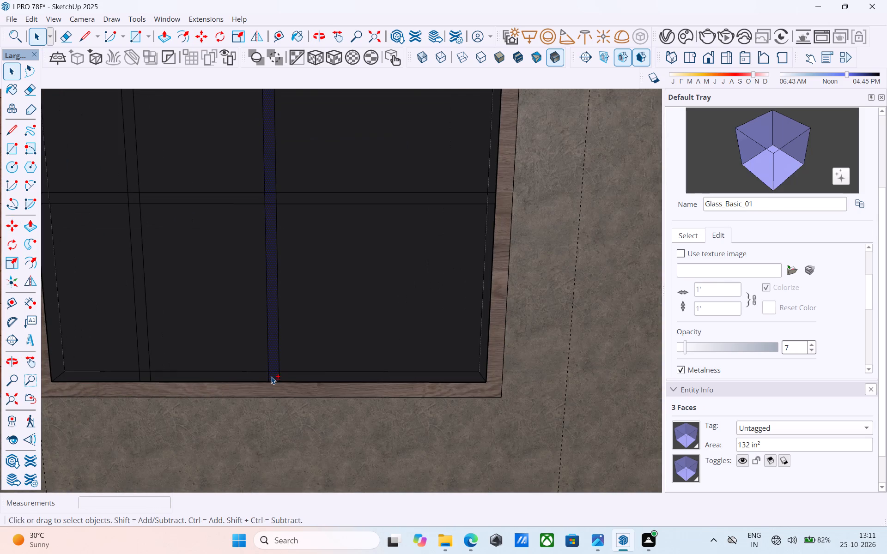
scroll(272, 377, up, 7)
key(m)
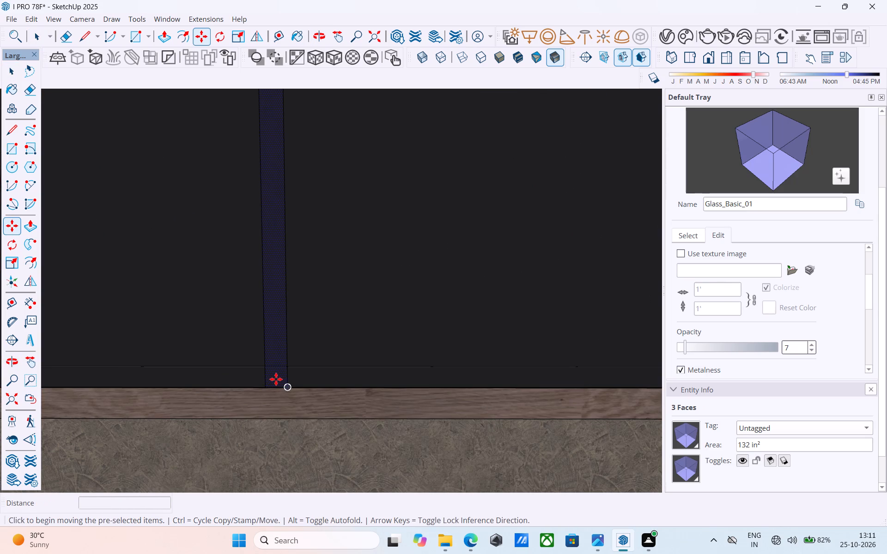
click(265, 387)
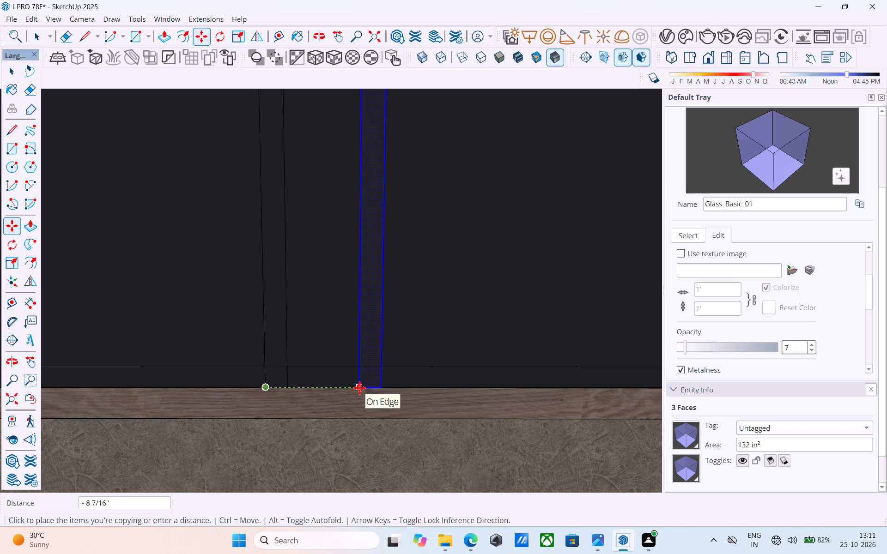
text(2')
key(Return)
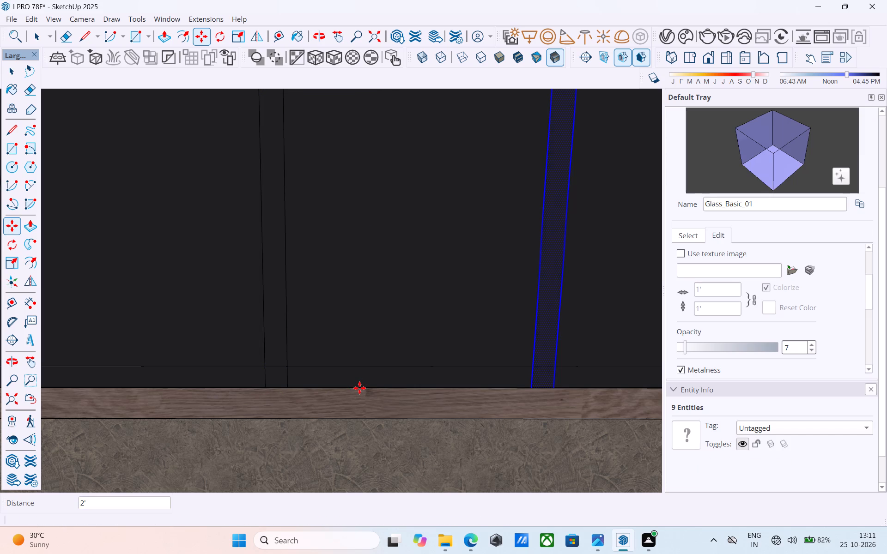
scroll(375, 285, down, 13)
key(space)
scroll(407, 312, down, 1)
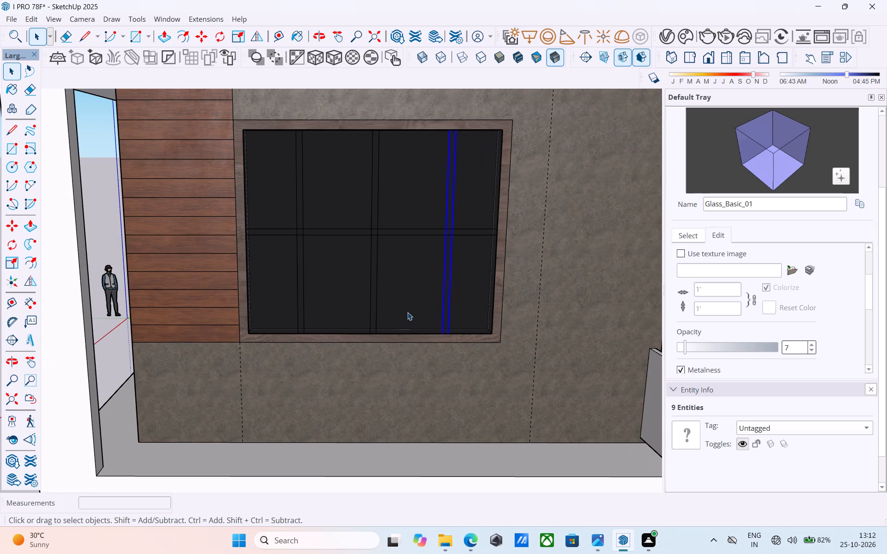
Paint the two outer vertical bars and the horizontal bar with M05_Graphite_Haze from Solid Colors, leaving the centre vertical bar unpainted.
scroll(384, 236, up, 1)
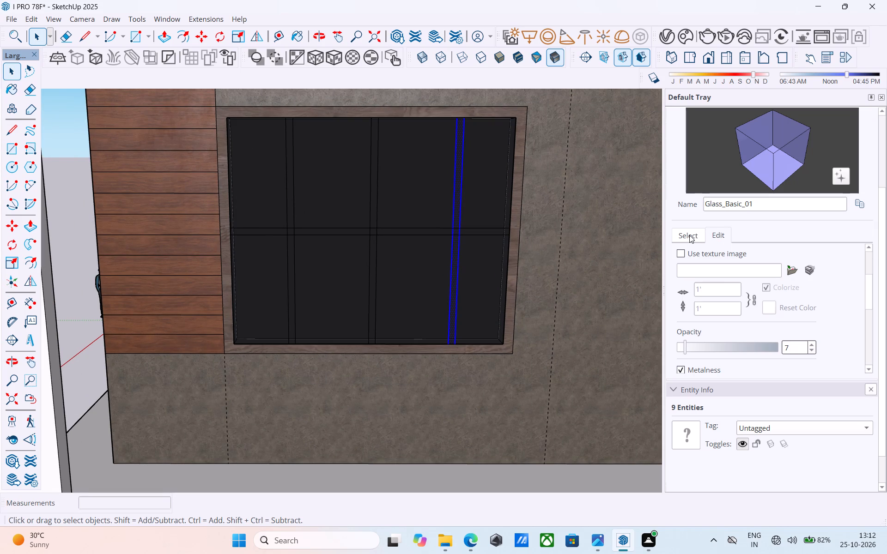
click(689, 235)
click(756, 250)
click(759, 320)
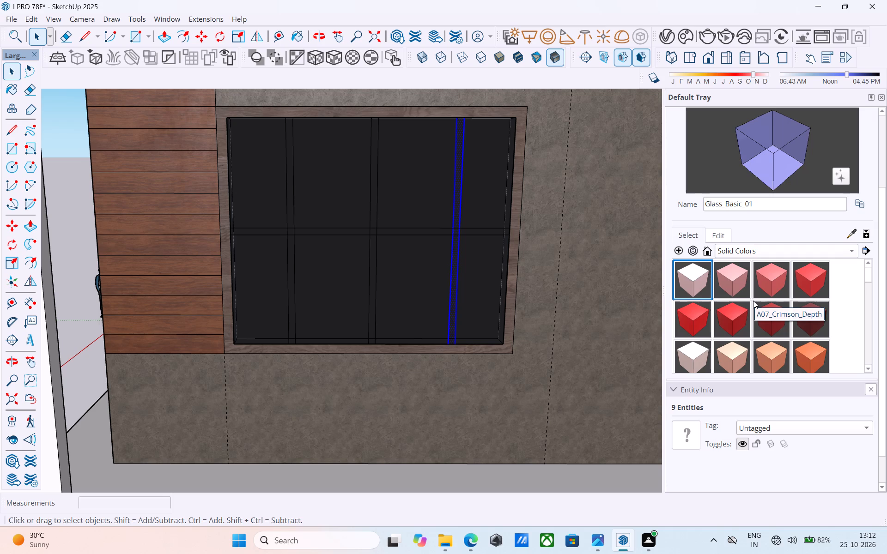
scroll(768, 347, up, 2)
scroll(767, 347, down, 4)
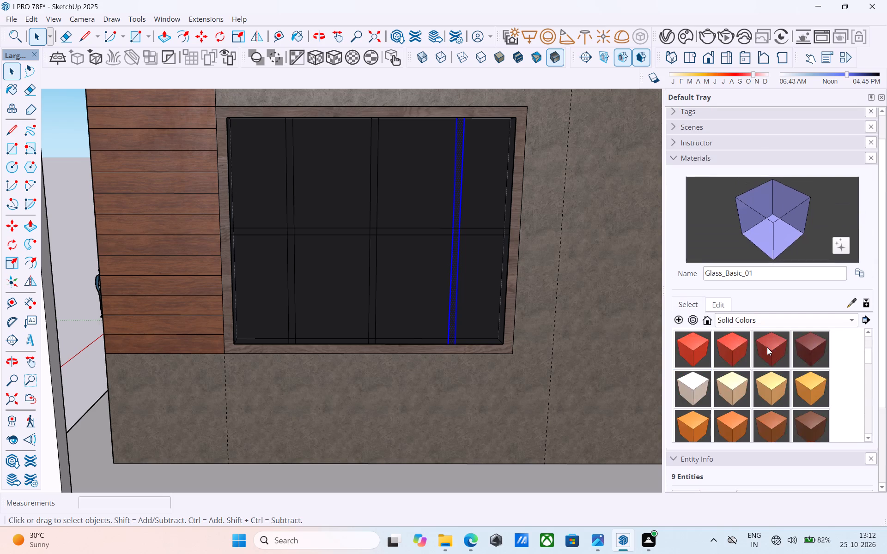
scroll(766, 352, down, 19)
scroll(758, 403, down, 4)
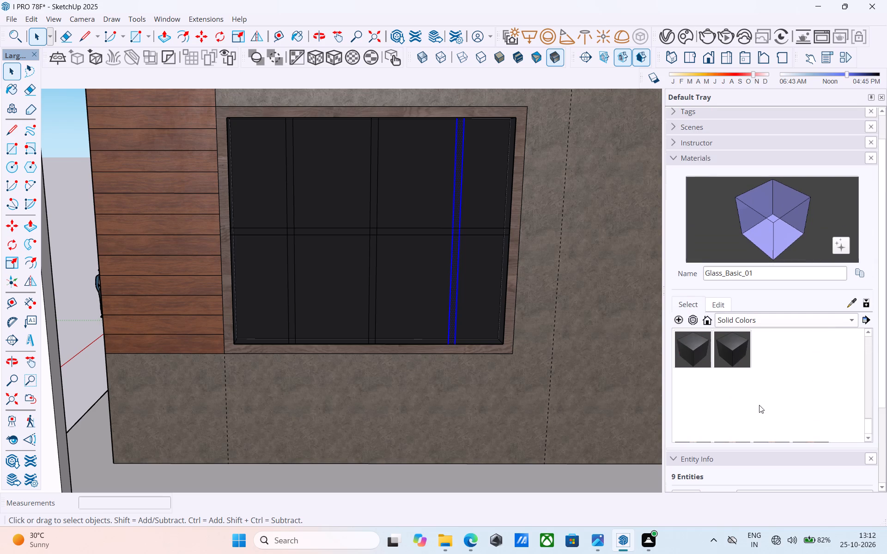
scroll(756, 397, up, 1)
click(729, 356)
scroll(304, 224, up, 3)
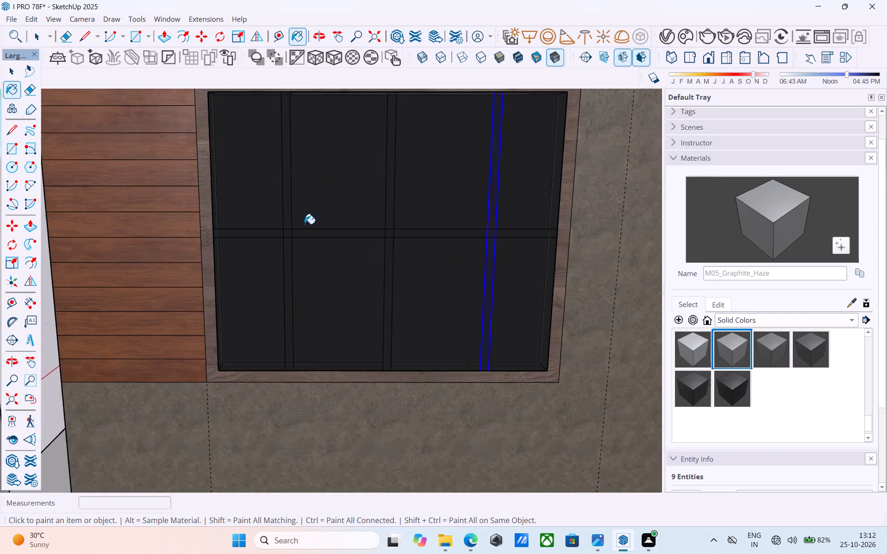
scroll(304, 224, up, 5)
click(278, 240)
click(279, 228)
click(264, 237)
click(309, 241)
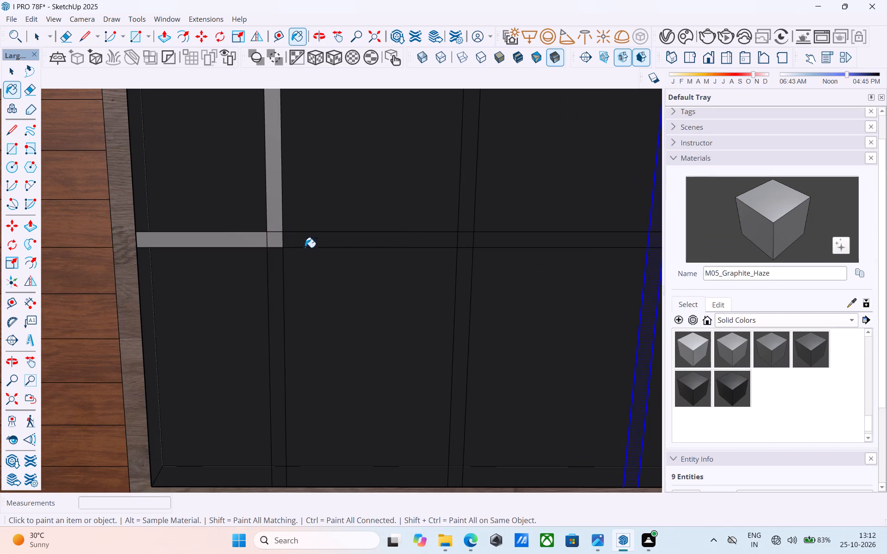
click(280, 264)
scroll(240, 257, down, 5)
scroll(439, 256, up, 4)
click(408, 244)
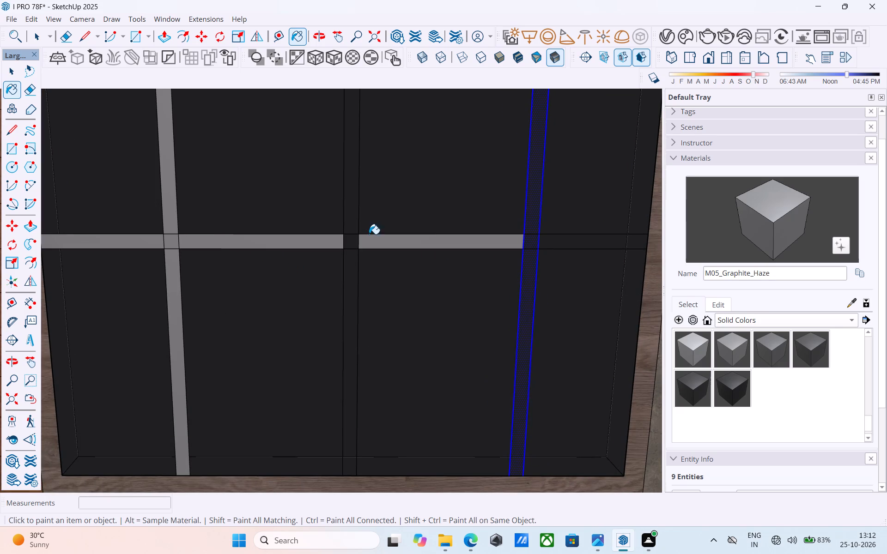
click(533, 214)
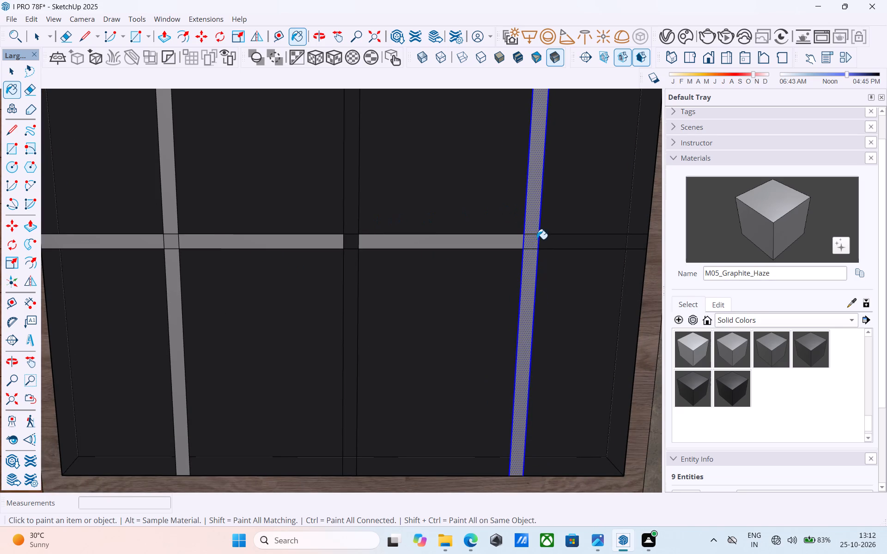
click(548, 244)
Erase the edges of the centre vertical bar above and below the horizontal bar.
scroll(508, 273, down, 2)
scroll(412, 302, down, 5)
scroll(402, 306, up, 3)
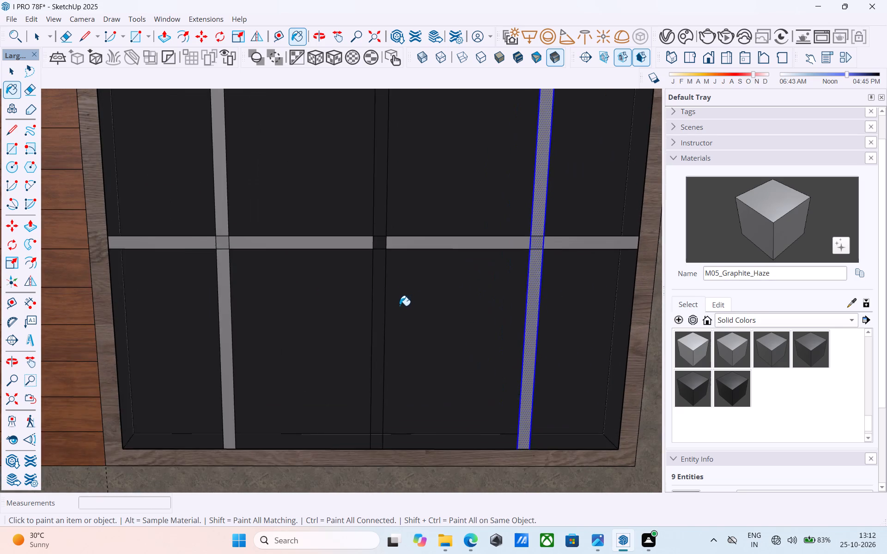
scroll(400, 306, up, 4)
scroll(387, 300, down, 6)
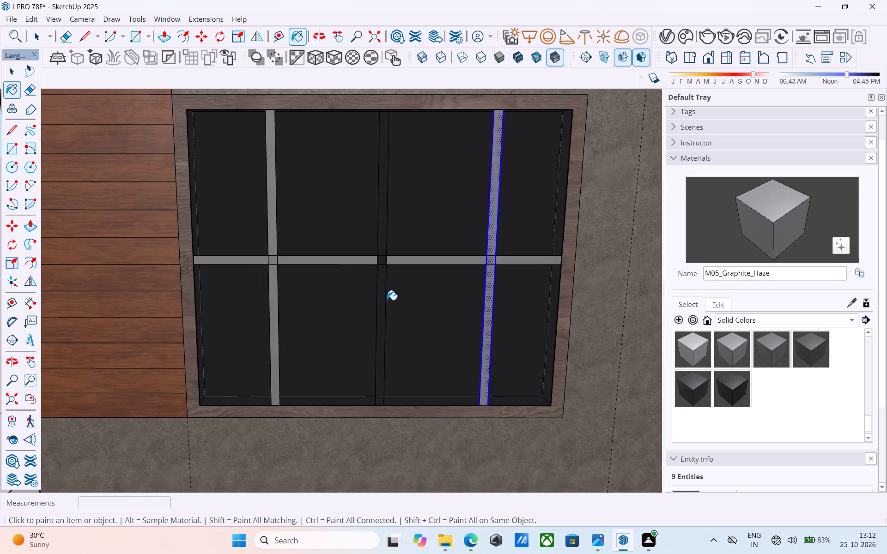
scroll(387, 300, down, 5)
middle_click(382, 296)
scroll(375, 260, up, 5)
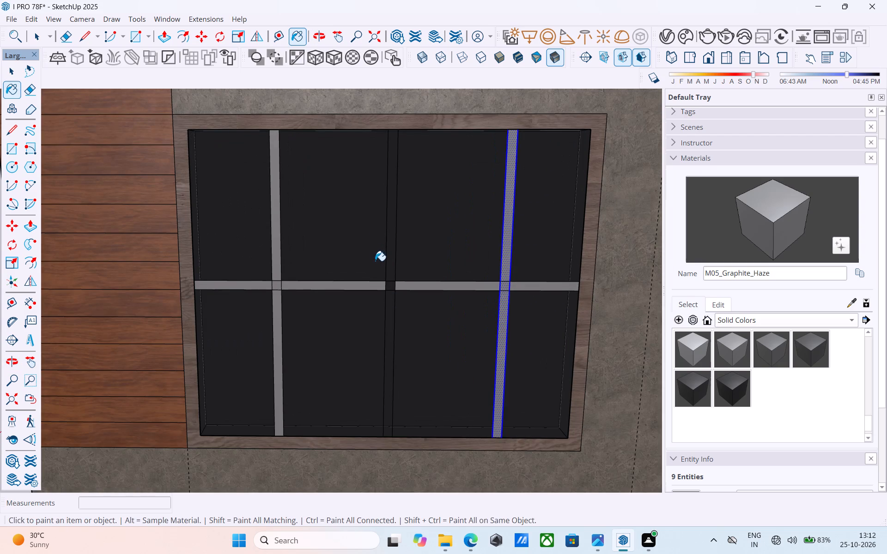
key(e)
drag(402, 247, 379, 248)
drag(403, 315, 363, 324)
Paint the leftover square at the middle of the horizontal bar with M05_Graphite_Haze.
click(781, 217)
scroll(422, 292, up, 6)
click(387, 285)
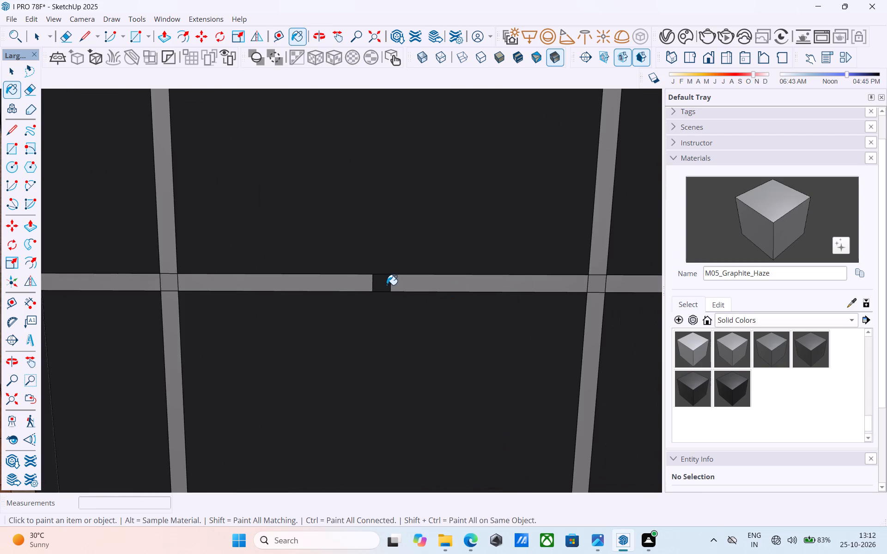
Erase the four dividing edges where the horizontal bar crosses the vertical bar farther from the wood cladding.
scroll(371, 296, down, 11)
scroll(402, 295, up, 3)
scroll(474, 281, up, 8)
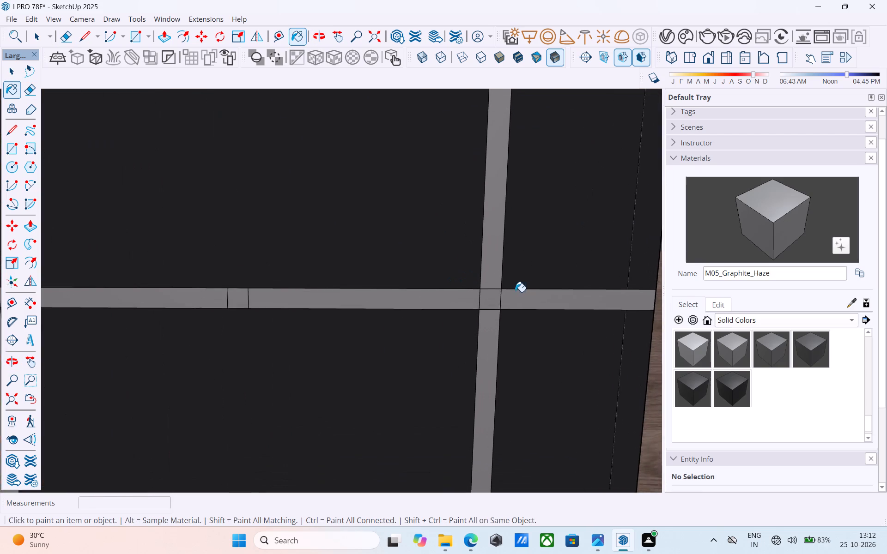
scroll(515, 292, up, 2)
drag(481, 294, 480, 284)
drag(479, 302, 447, 310)
drag(476, 283, 476, 277)
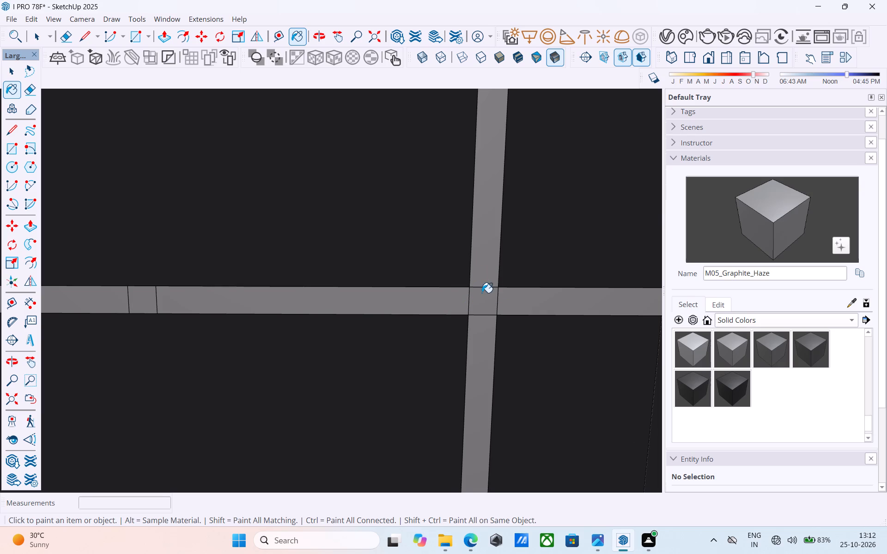
scroll(482, 293, up, 3)
key(space)
click(482, 293)
scroll(483, 290, up, 3)
key(e)
drag(483, 290, 485, 271)
drag(480, 298, 432, 309)
drag(473, 306, 491, 359)
drag(503, 319, 567, 295)
scroll(566, 299, down, 3)
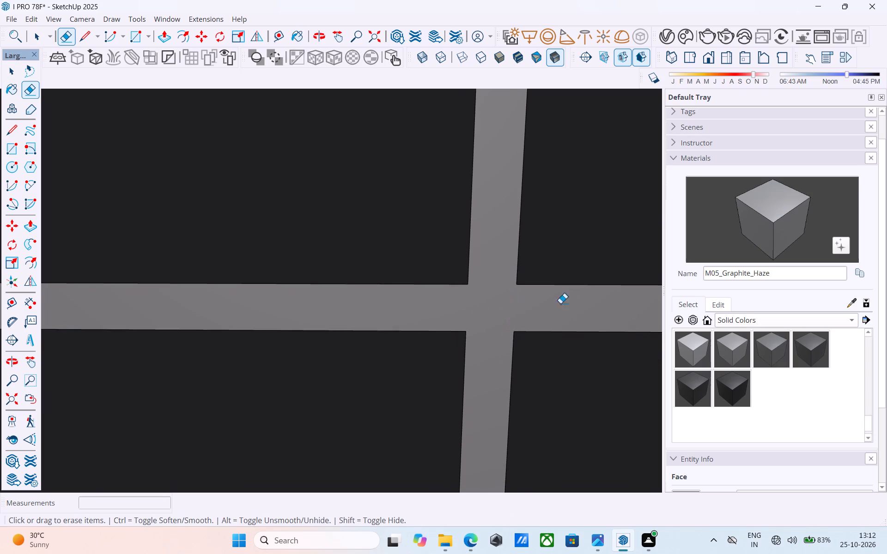
Erase the leftover dividing edges at the middle of the horizontal bar and at its crossing with the vertical bar nearer the wood cladding.
scroll(560, 303, down, 12)
scroll(394, 309, up, 7)
drag(371, 293, 359, 288)
drag(328, 291, 309, 294)
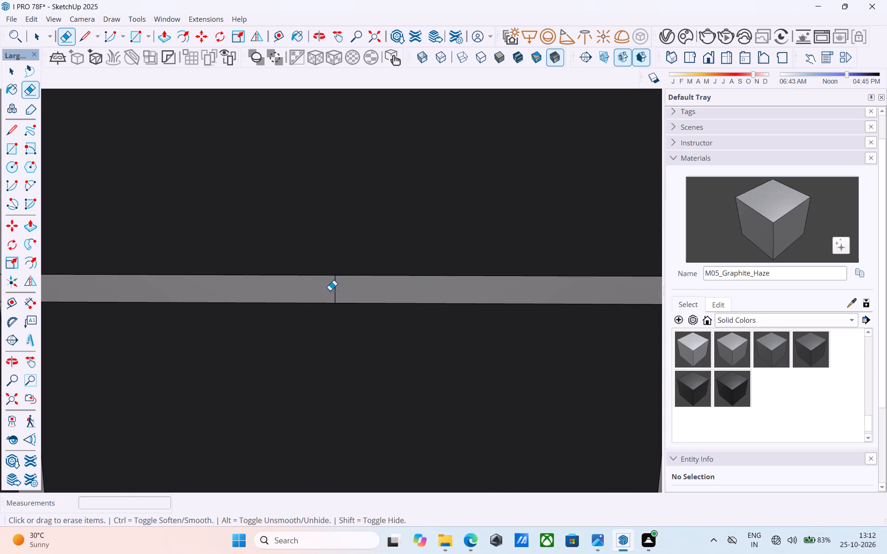
drag(332, 291, 341, 293)
scroll(398, 298, down, 6)
scroll(170, 283, up, 4)
drag(159, 283, 156, 294)
drag(153, 308, 153, 319)
drag(140, 298, 145, 295)
drag(168, 303, 190, 305)
scroll(217, 303, down, 4)
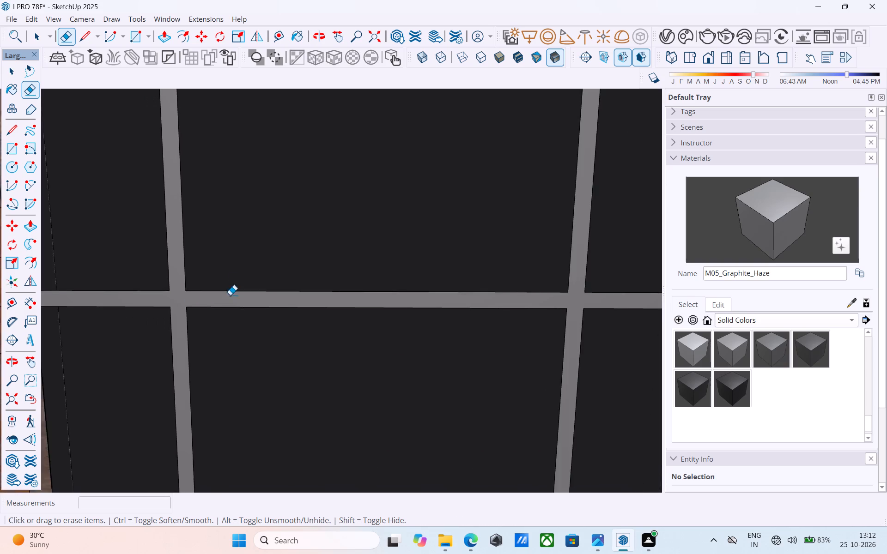
Draw 2" lines across both vertical bars along the horizontal bar's upper and lower edges, separating it as one full-width face.
scroll(230, 295, down, 15)
middle_drag(335, 278, 471, 283)
scroll(251, 282, up, 6)
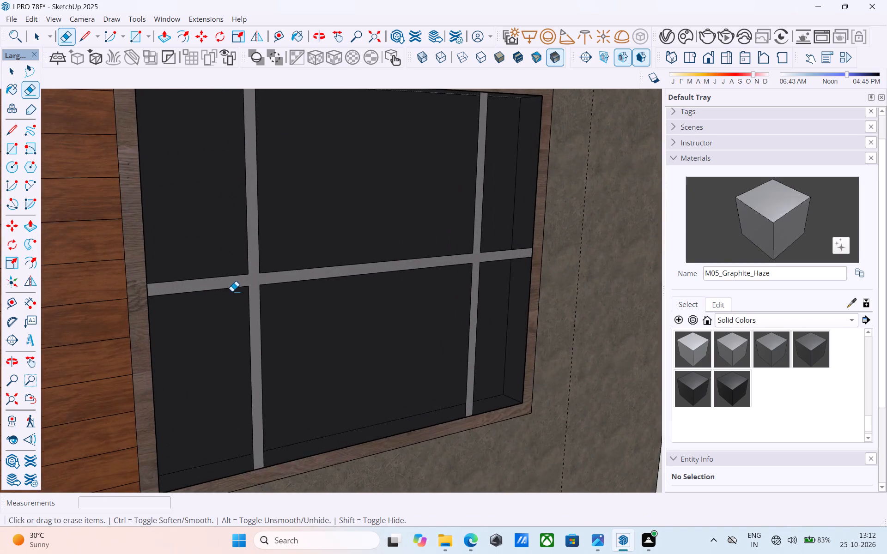
scroll(232, 291, up, 7)
key(space)
click(225, 283)
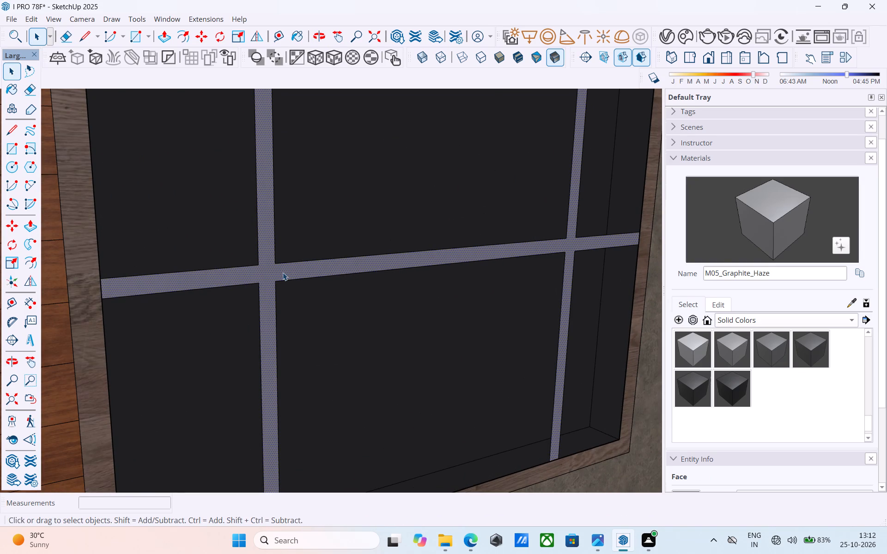
key(l)
click(254, 265)
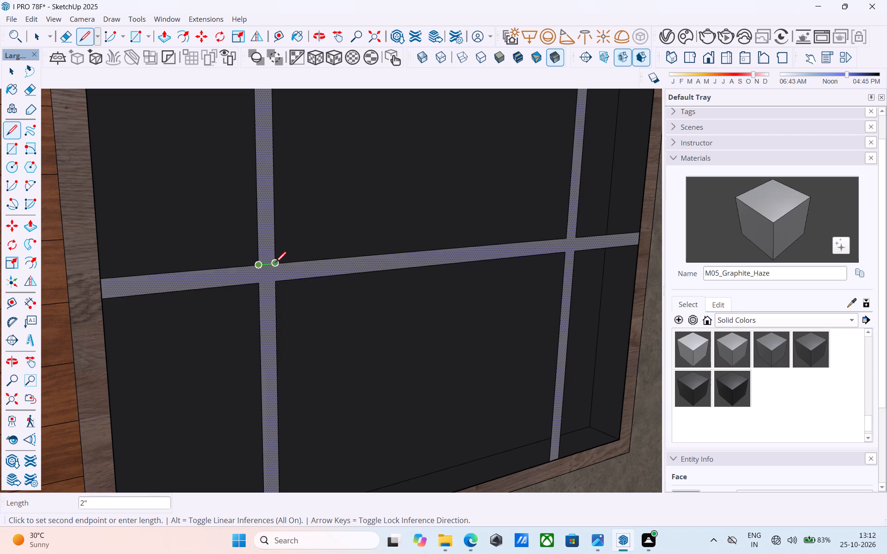
click(275, 264)
click(258, 283)
click(275, 282)
scroll(191, 295, down, 4)
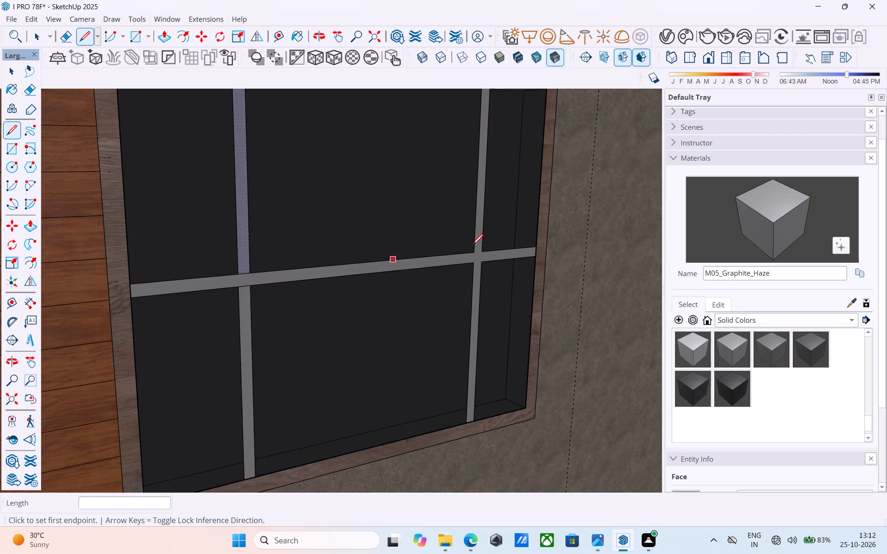
scroll(474, 245, up, 8)
click(476, 256)
click(493, 259)
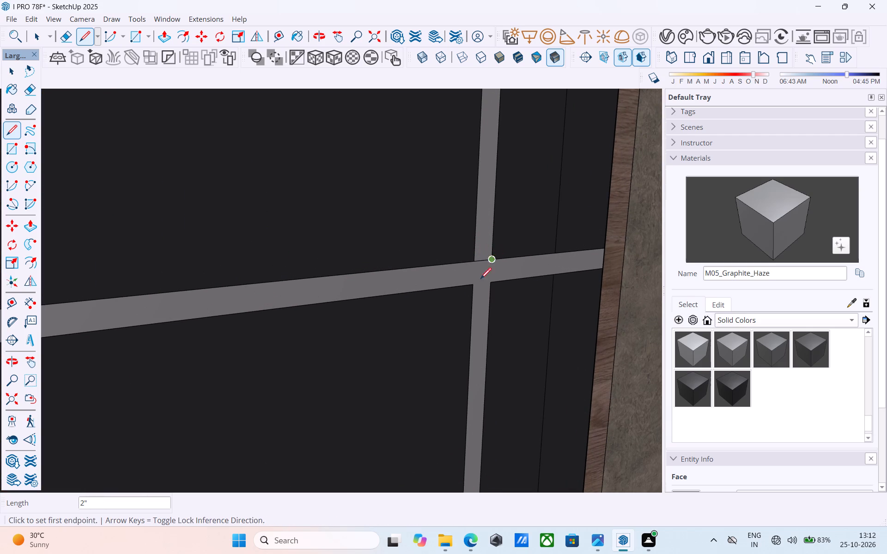
click(475, 287)
click(492, 286)
scroll(541, 247, down, 11)
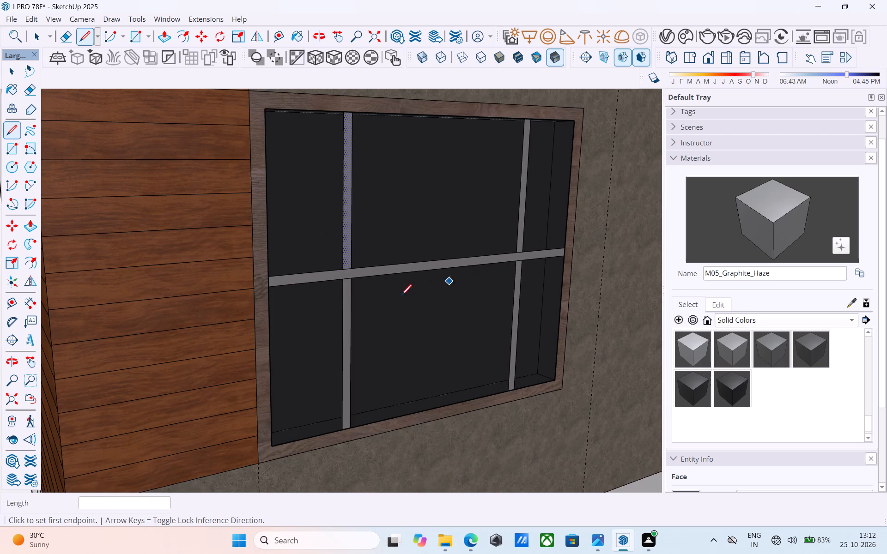
Copy the full-width horizontal bar 1' straight down the window pane.
scroll(336, 289, up, 3)
key(space)
click(313, 277)
key(m)
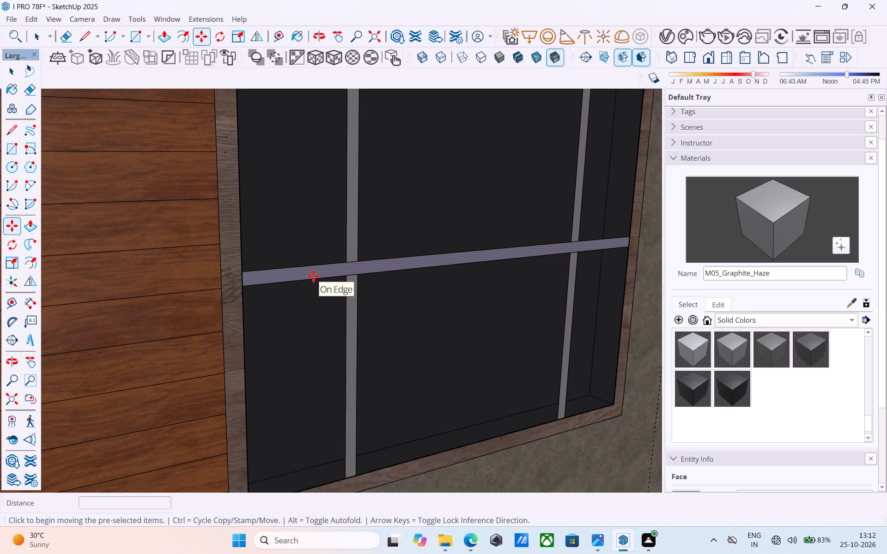
click(345, 278)
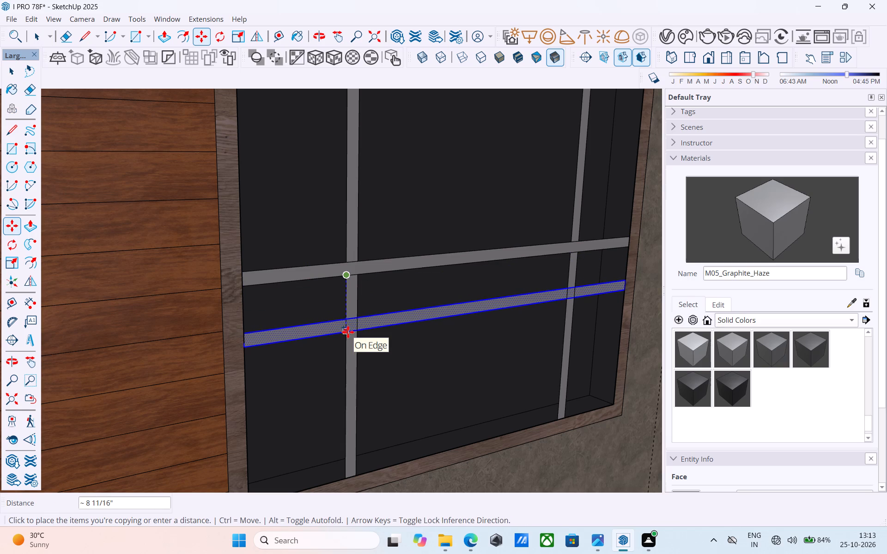
text(1.5')
key(Return)
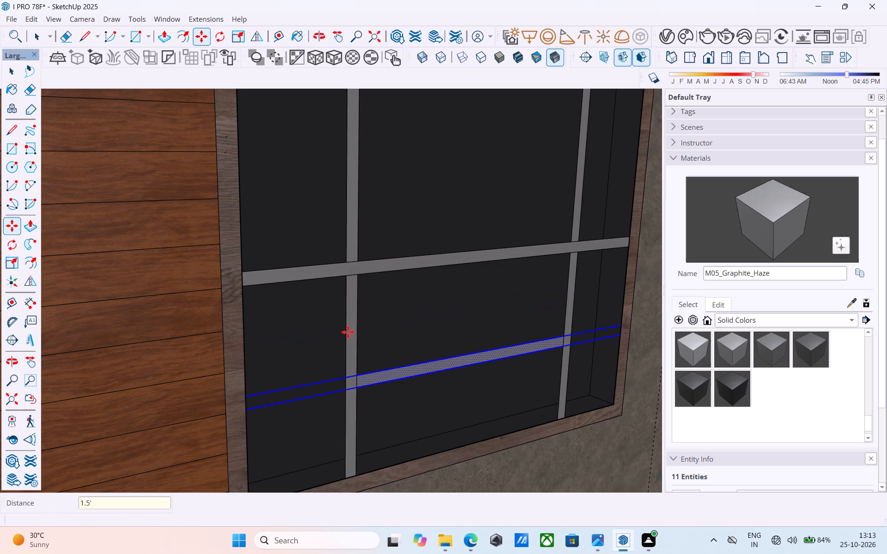
text(1')
key(Return)
Paint the two unpainted end sections of the copied horizontal bar with M05_Graphite_Haze.
scroll(371, 327, down, 7)
middle_drag(389, 317, 256, 296)
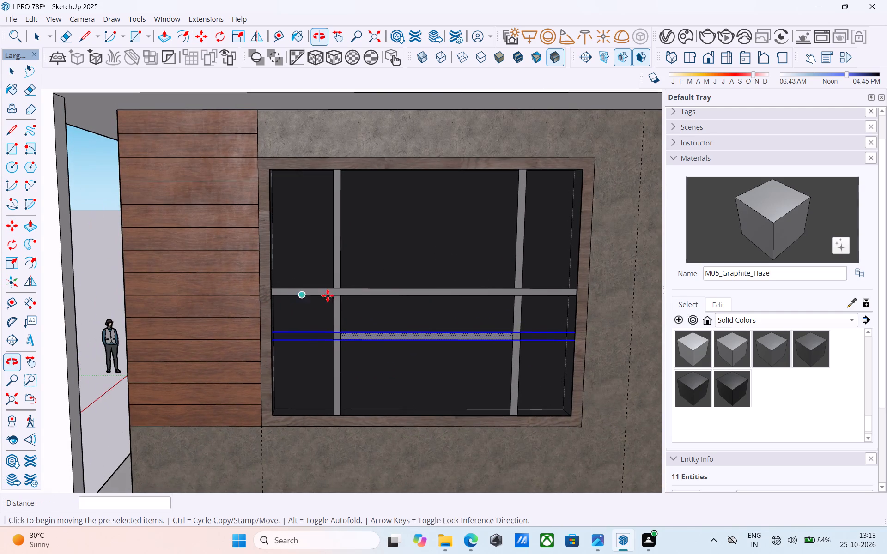
click(796, 212)
scroll(334, 332, up, 7)
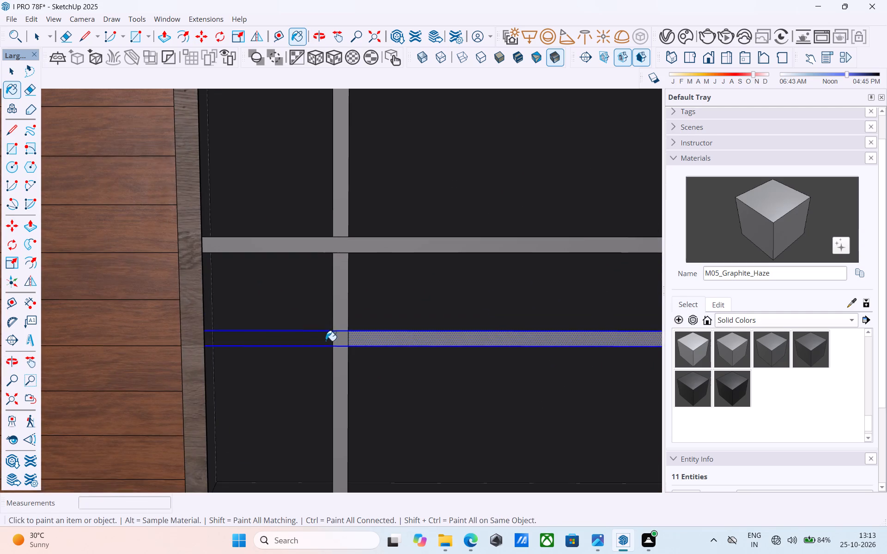
click(326, 340)
scroll(278, 348, down, 7)
scroll(525, 349, up, 9)
click(544, 342)
scroll(540, 342, down, 7)
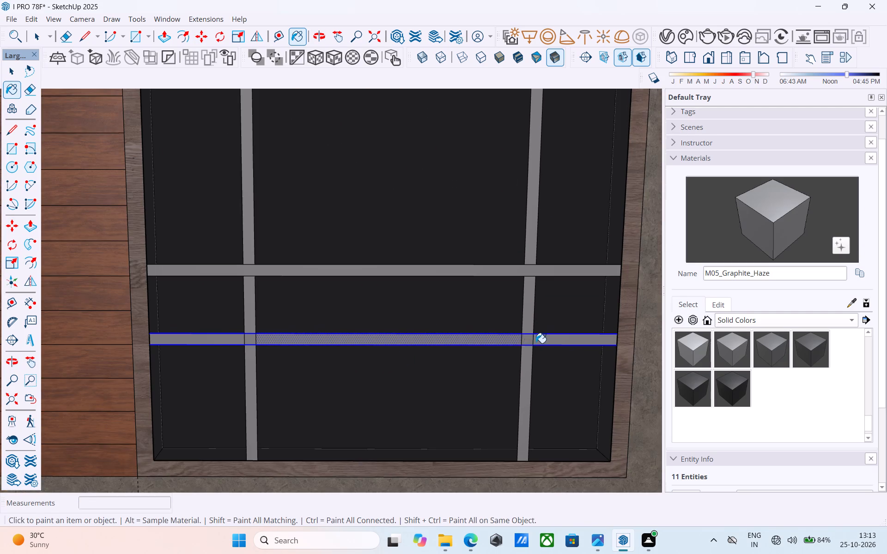
Erase the upper and lower edges of the original mid-height horizontal bar in all three sections of the pane.
key(space)
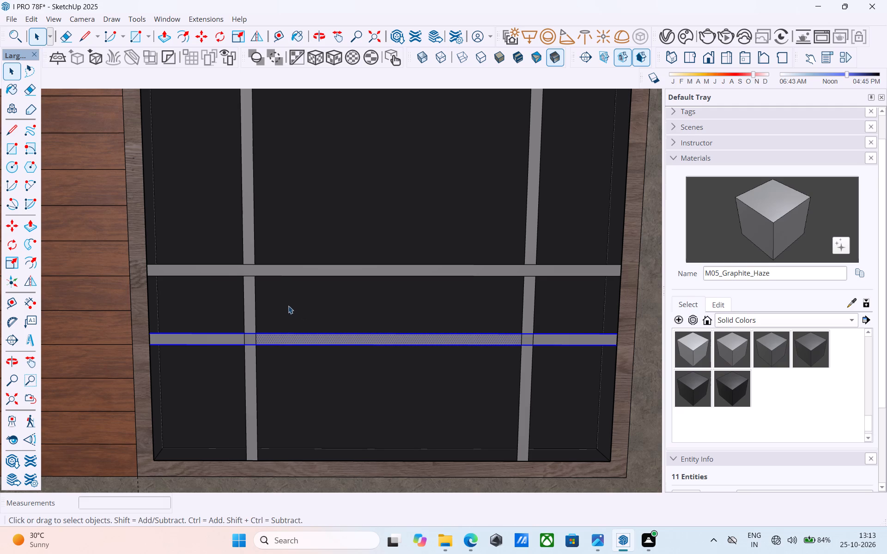
key(e)
drag(216, 281, 213, 276)
drag(214, 264, 213, 256)
drag(314, 272, 319, 248)
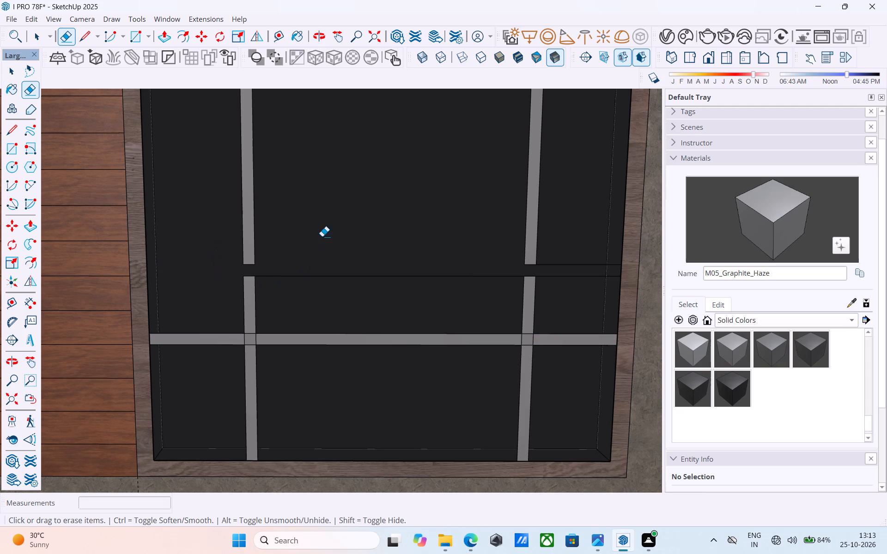
drag(312, 282, 316, 260)
scroll(571, 274, up, 3)
drag(566, 296, 579, 241)
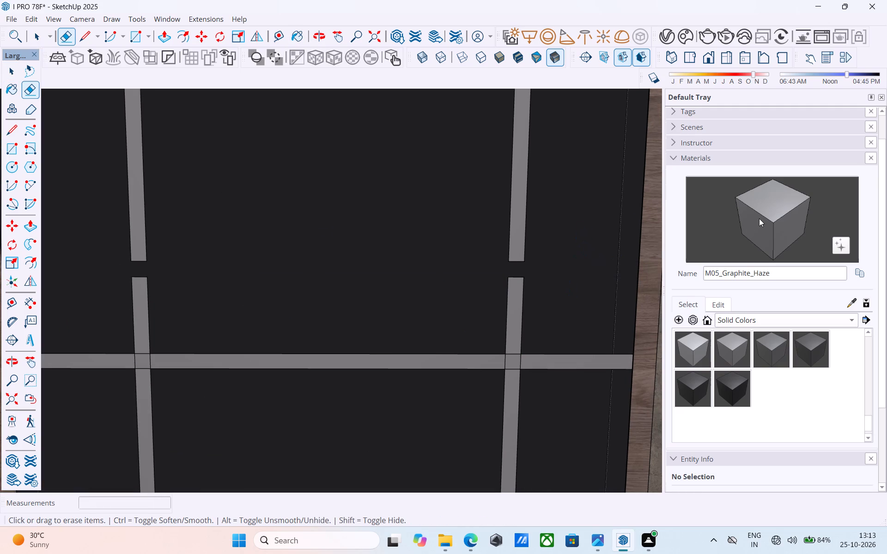
Draw 2" side lines across the gaps left in both vertical bars where the original horizontal bar ran.
click(759, 218)
key(l)
scroll(521, 262, up, 4)
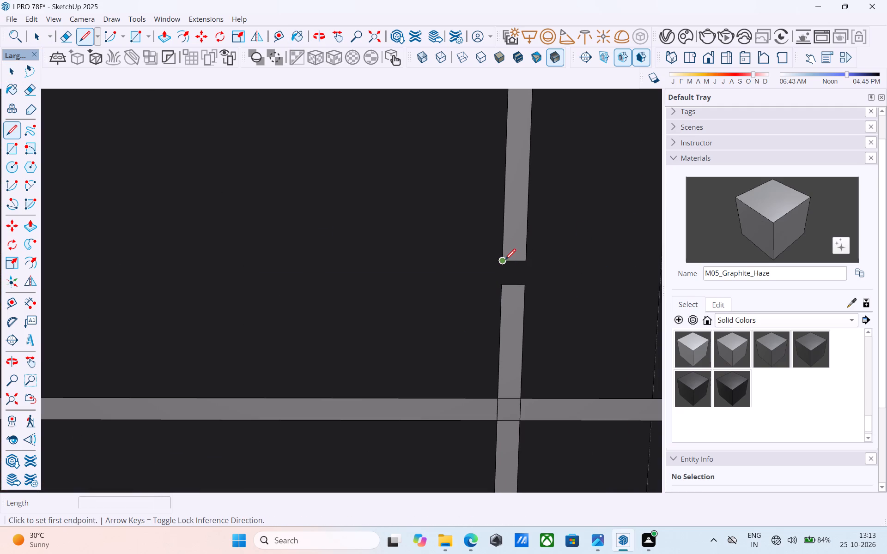
click(505, 260)
click(500, 288)
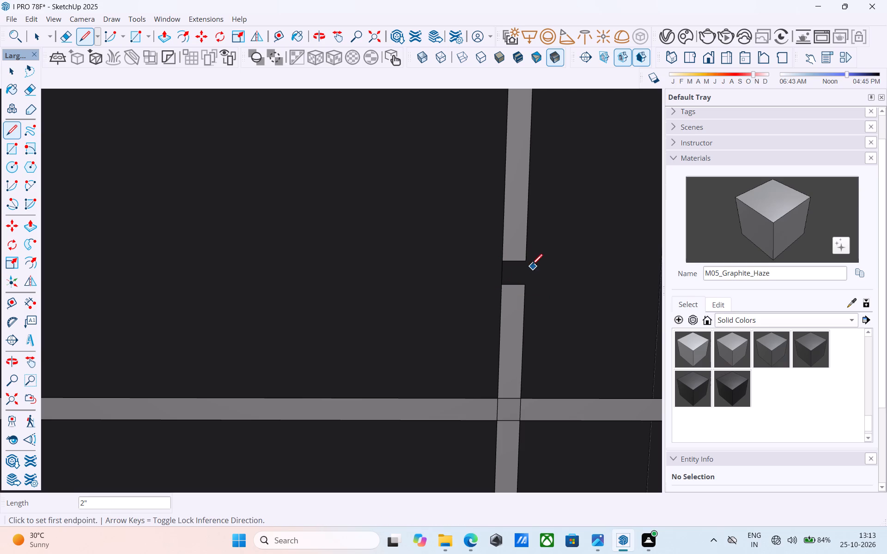
click(526, 262)
click(526, 282)
scroll(559, 273, down, 6)
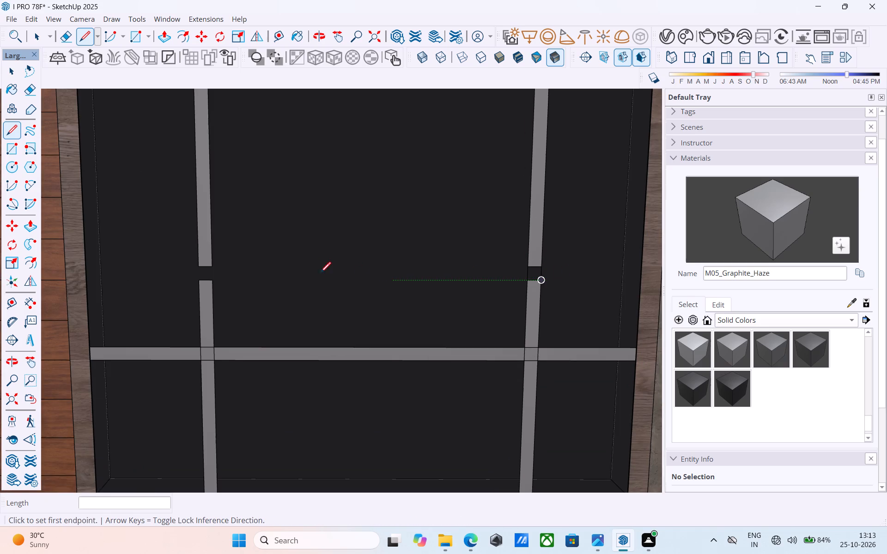
scroll(221, 271, up, 6)
click(211, 264)
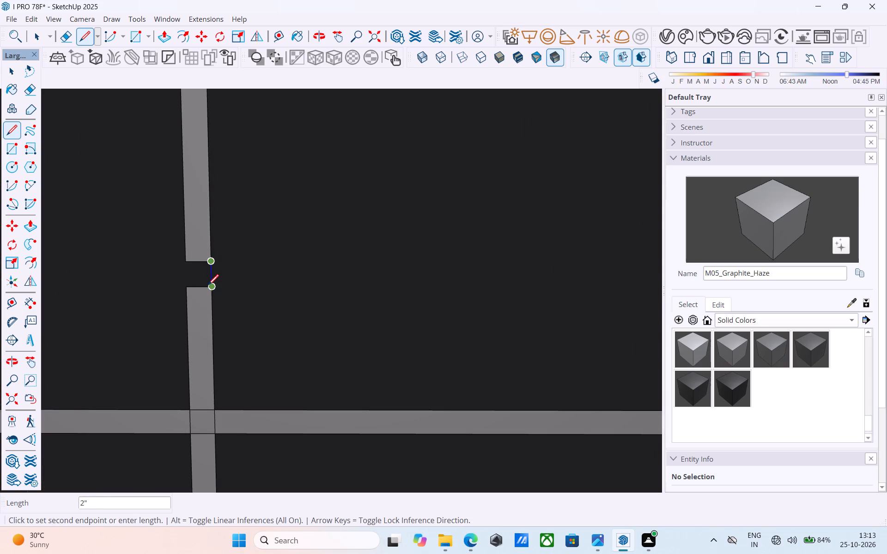
click(208, 286)
click(189, 262)
click(190, 287)
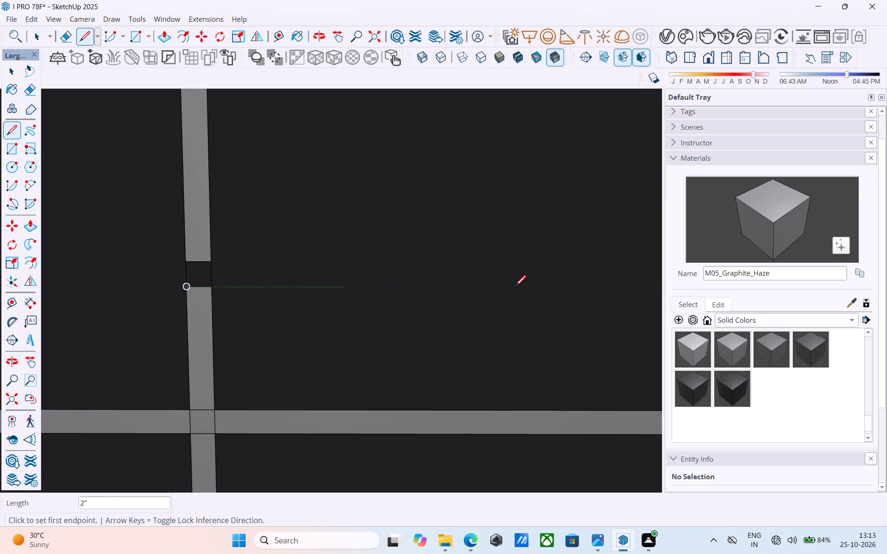
Paint the two closed gap squares in the vertical bars with M05_Graphite_Haze.
click(772, 221)
click(192, 271)
scroll(154, 278, down, 5)
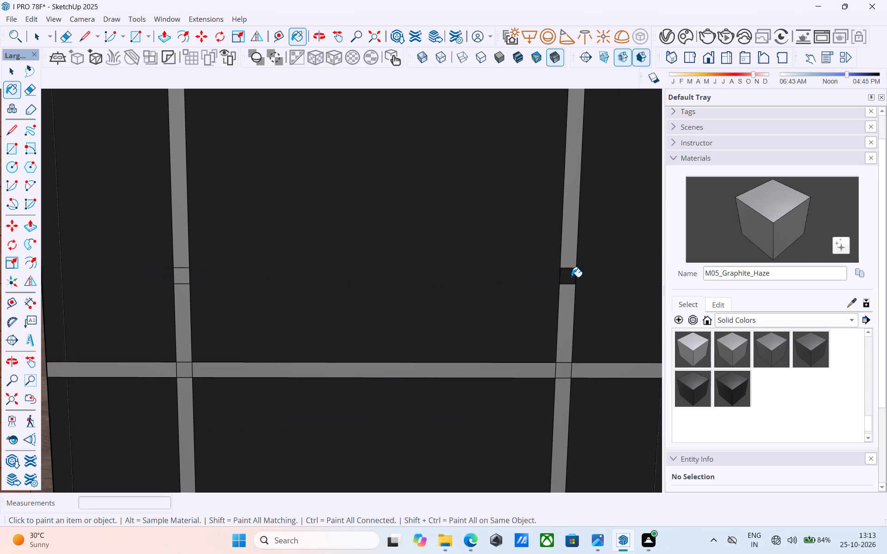
click(571, 276)
Erase the gap-square edges and the four crossing edges on the vertical bar nearer the wood cladding.
scroll(456, 282, down, 17)
middle_drag(437, 291, 446, 296)
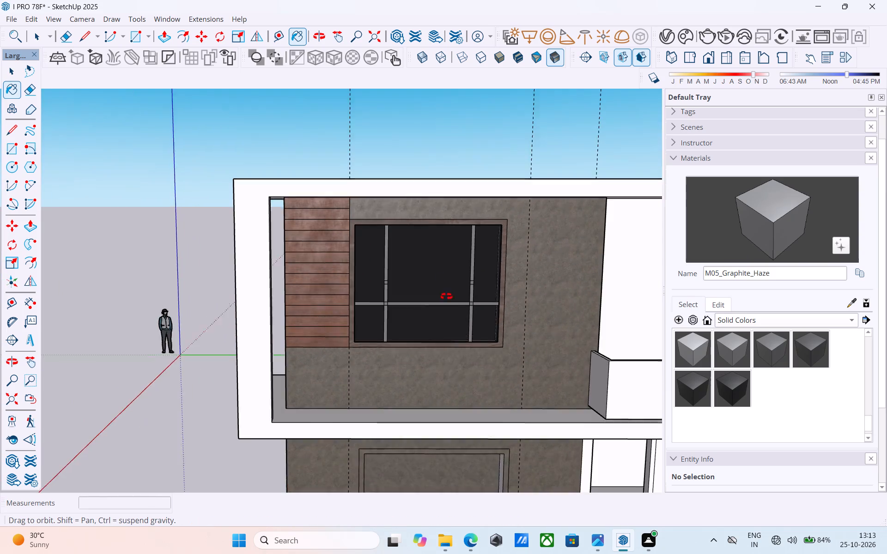
middle_drag(446, 296, 622, 253)
scroll(395, 320, up, 10)
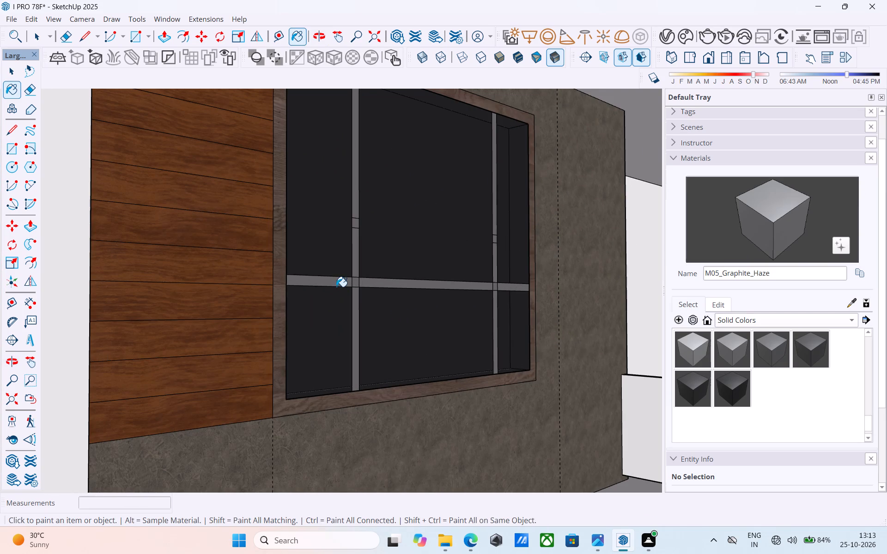
key(e)
scroll(339, 282, up, 7)
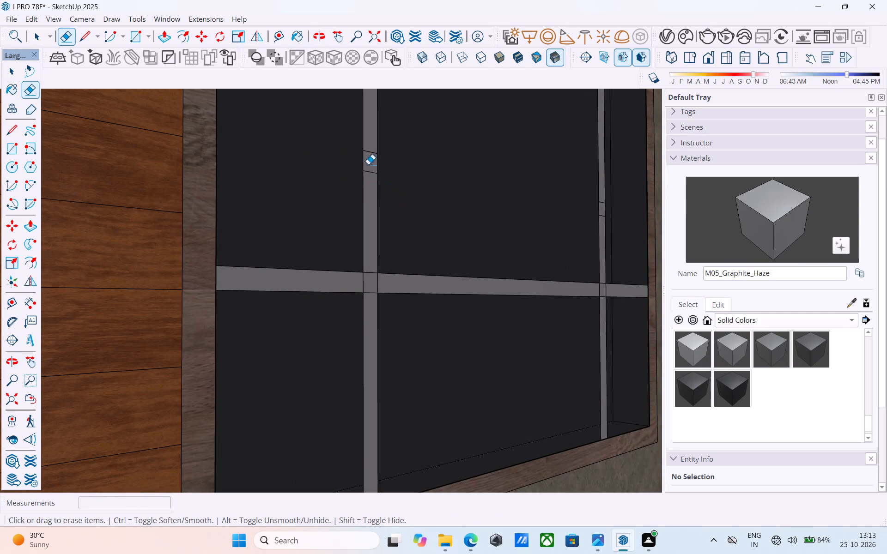
click(368, 152)
click(370, 175)
click(370, 175)
drag(374, 279, 374, 270)
drag(372, 286, 332, 294)
key(ctrl+z)
scroll(375, 284, up, 4)
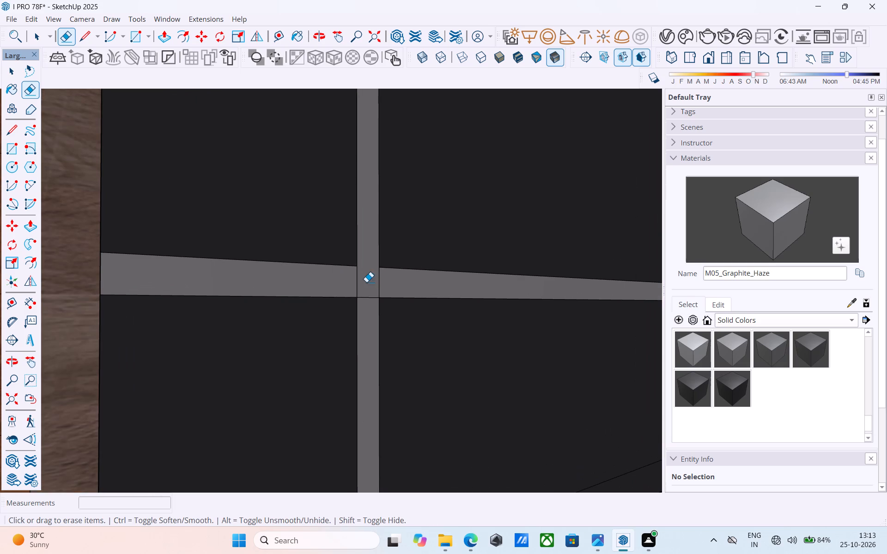
drag(365, 282, 353, 278)
drag(371, 278, 397, 277)
drag(369, 298, 366, 312)
scroll(350, 322, down, 8)
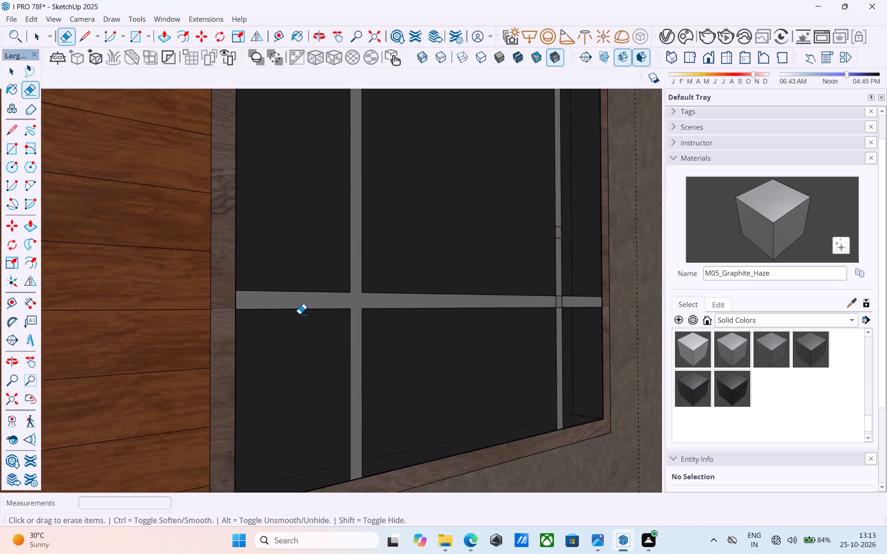
Erase the four crossing edges and the gap-square edges on the vertical bar farther from the wood cladding.
scroll(299, 314, down, 2)
middle_drag(374, 301, 187, 299)
scroll(184, 296, down, 5)
scroll(431, 286, up, 10)
drag(398, 296, 399, 302)
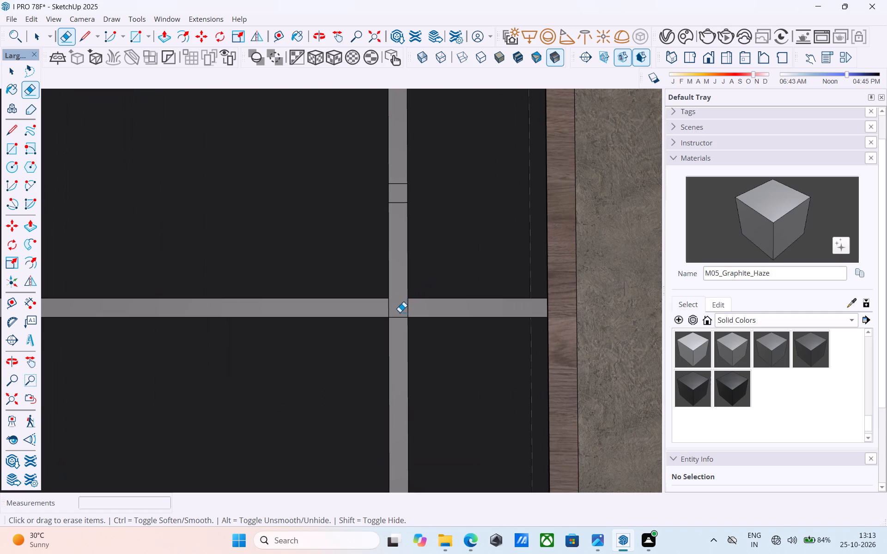
drag(395, 307, 379, 308)
drag(418, 308, 409, 310)
drag(403, 311, 393, 330)
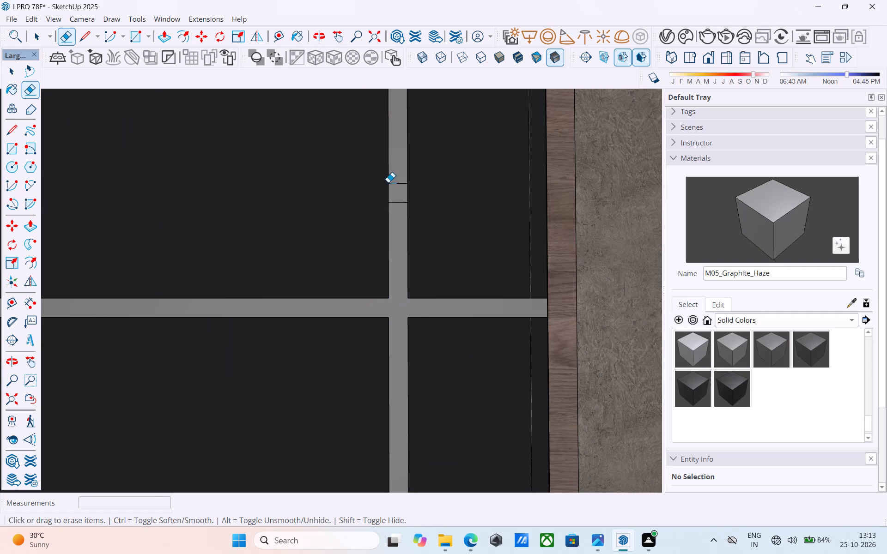
click(396, 181)
drag(396, 190, 400, 207)
click(399, 185)
scroll(391, 211, down, 4)
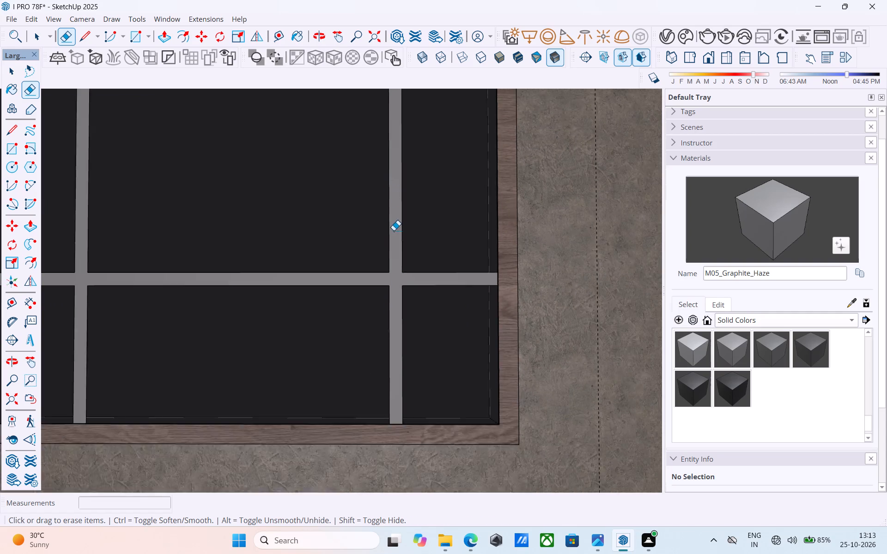
Save the model with the house front in view.
scroll(394, 230, down, 14)
middle_drag(349, 301, 346, 333)
scroll(331, 295, down, 7)
key(space)
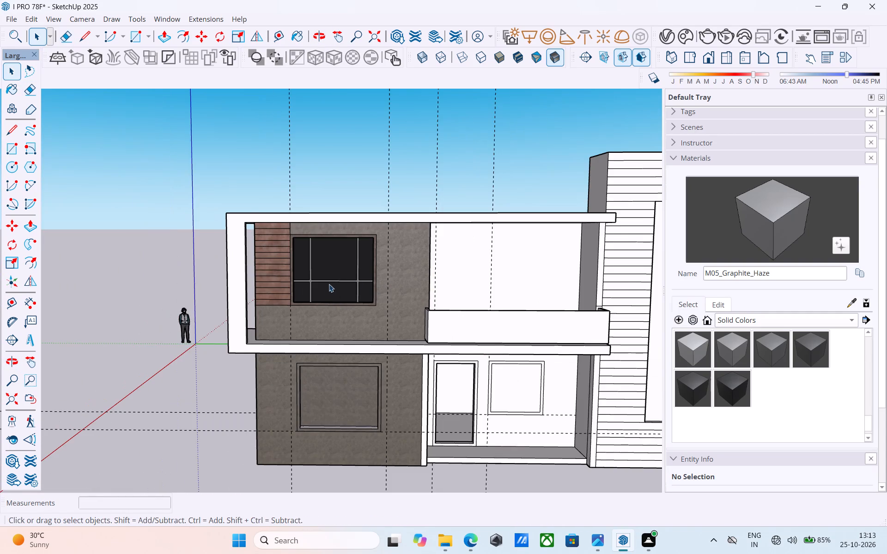
scroll(368, 272, down, 2)
middle_drag(369, 270, 364, 315)
scroll(364, 315, up, 3)
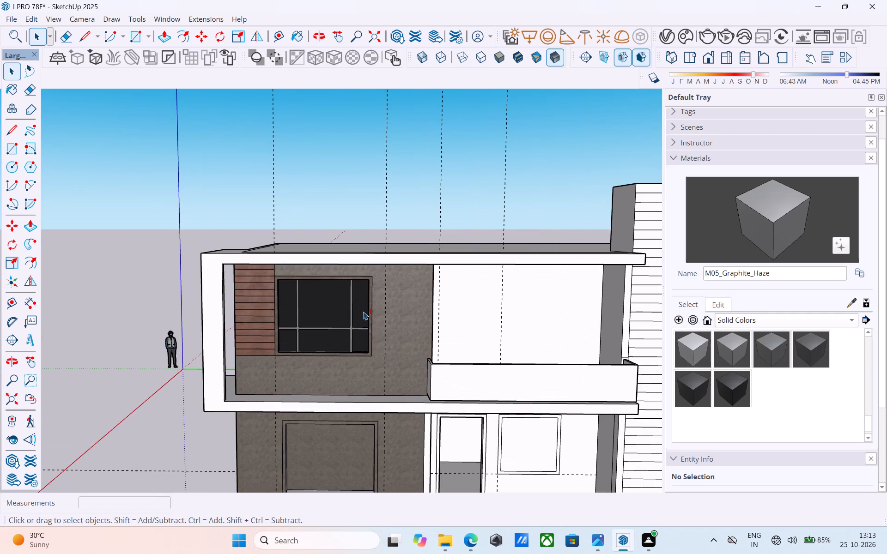
key(ctrl+s)
click(383, 350)
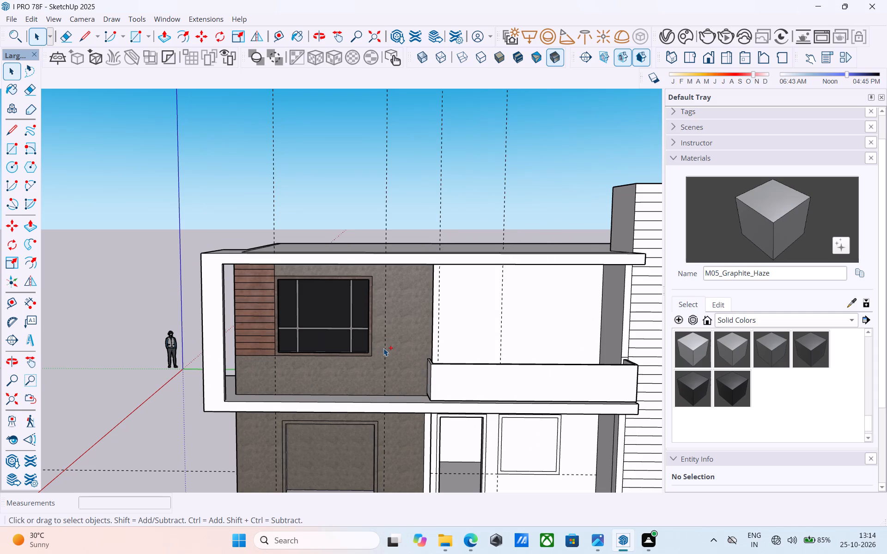
Examine the upper-floor and ground-floor window faces on the concrete part of the front elevation.
scroll(330, 288, down, 4)
middle_drag(367, 368, 334, 322)
scroll(319, 380, up, 4)
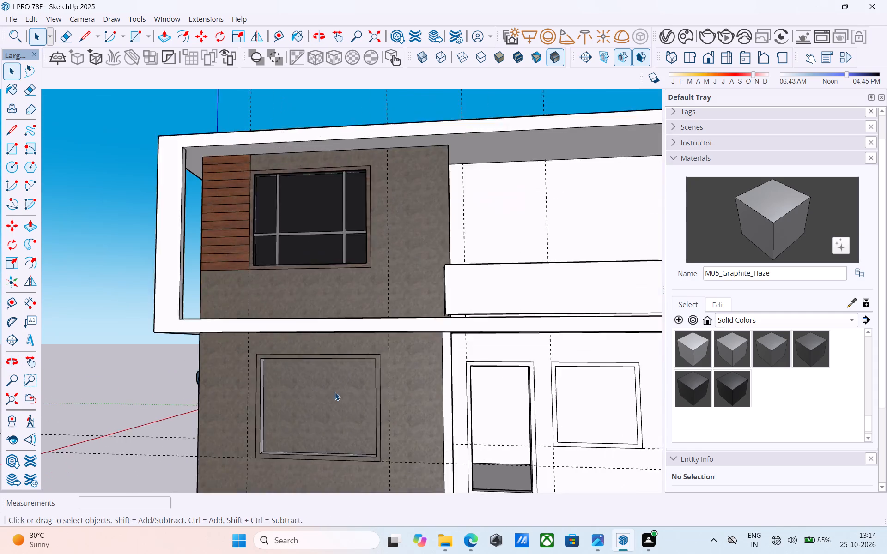
scroll(335, 392, up, 7)
middle_drag(323, 395, 311, 387)
click(286, 394)
scroll(285, 394, up, 1)
scroll(282, 394, down, 7)
middle_drag(266, 393, 261, 414)
click(319, 197)
click(287, 232)
scroll(286, 273, down, 3)
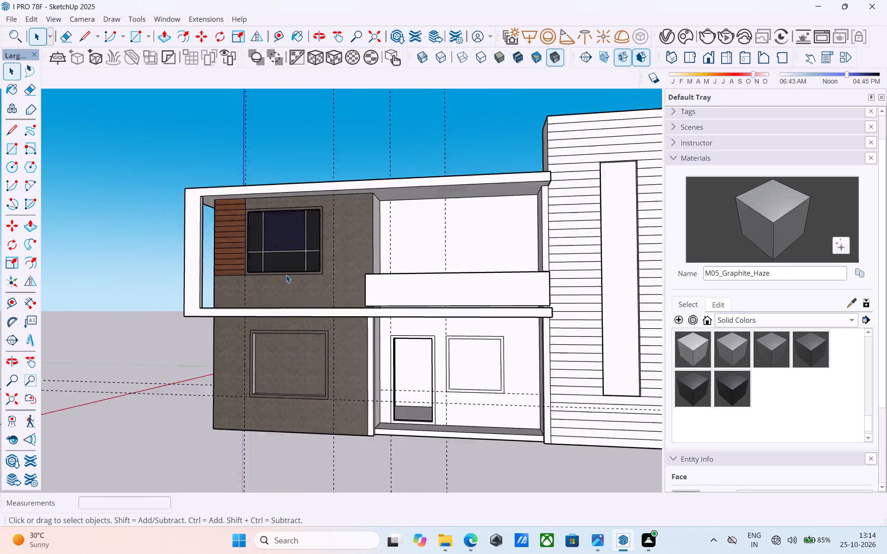
scroll(286, 275, down, 3)
scroll(303, 338, up, 1)
double_click(415, 292)
click(299, 248)
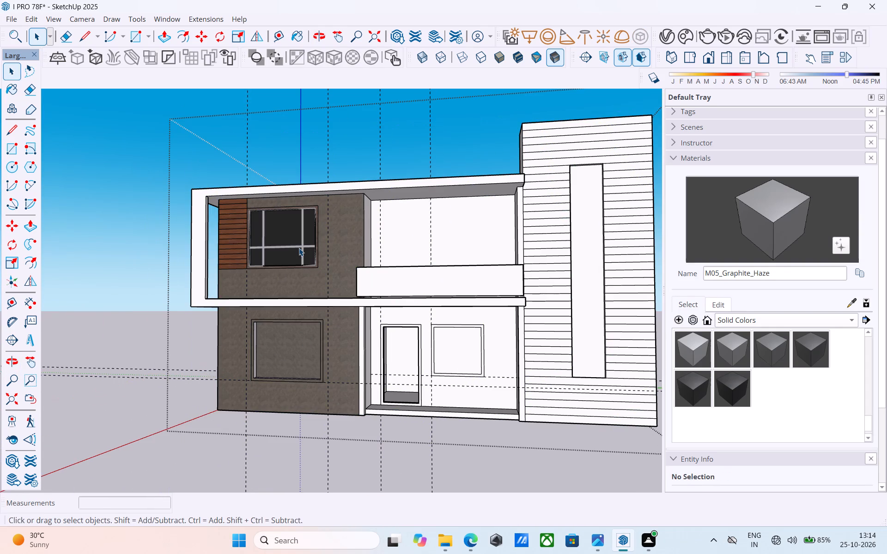
click(301, 339)
click(152, 295)
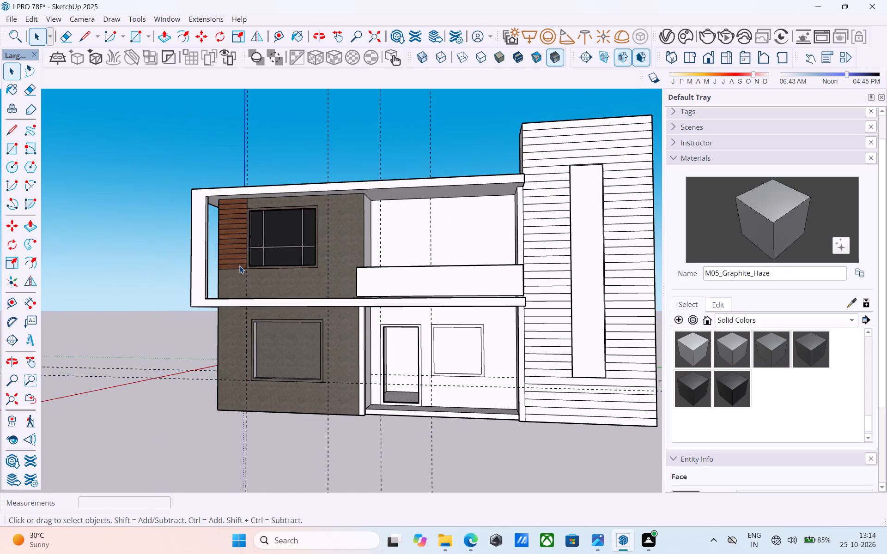
scroll(289, 250, up, 9)
scroll(289, 250, down, 6)
scroll(295, 363, up, 5)
scroll(284, 377, down, 2)
Open the house group for editing at the ground-floor window and pick the in-model material M07_Charcoal_Gleam.
click(268, 384)
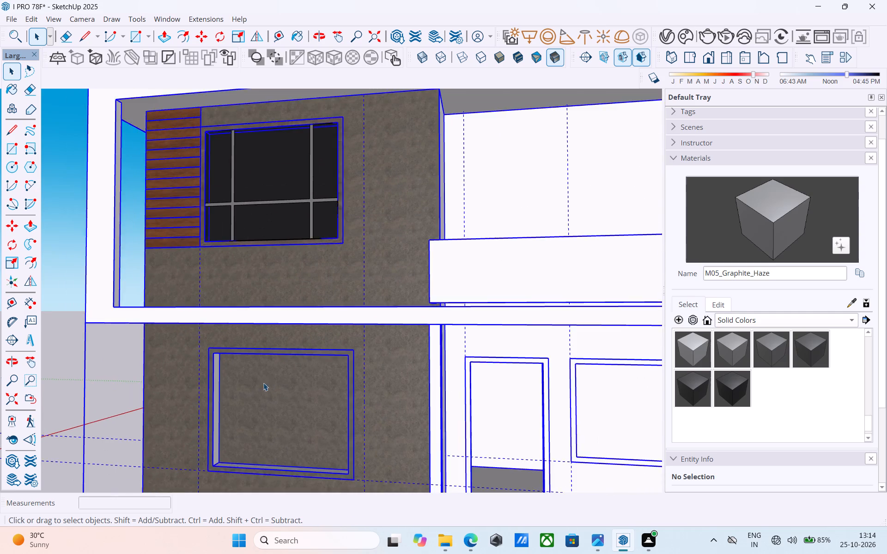
scroll(250, 369, down, 6)
middle_drag(273, 367, 342, 320)
scroll(181, 277, down, 5)
scroll(214, 336, up, 10)
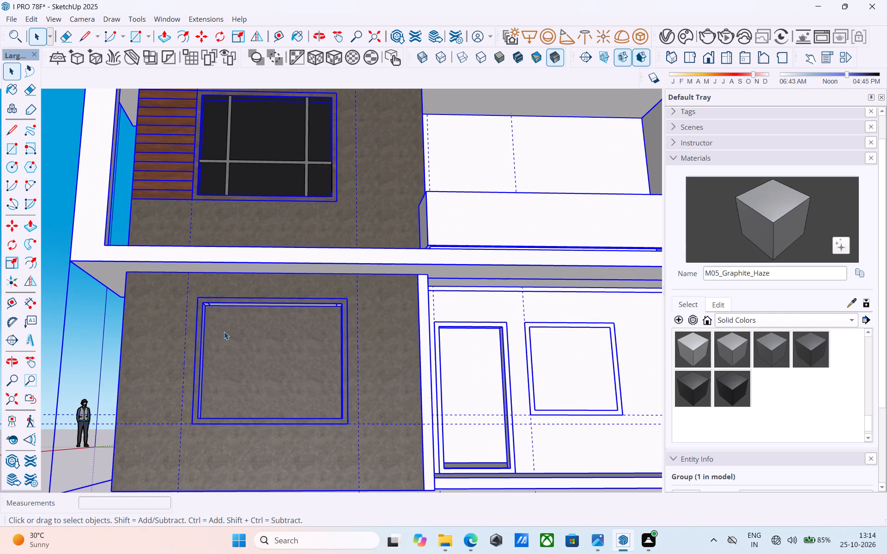
double_click(224, 331)
middle_drag(208, 370, 103, 393)
scroll(196, 355, up, 10)
scroll(203, 307, down, 6)
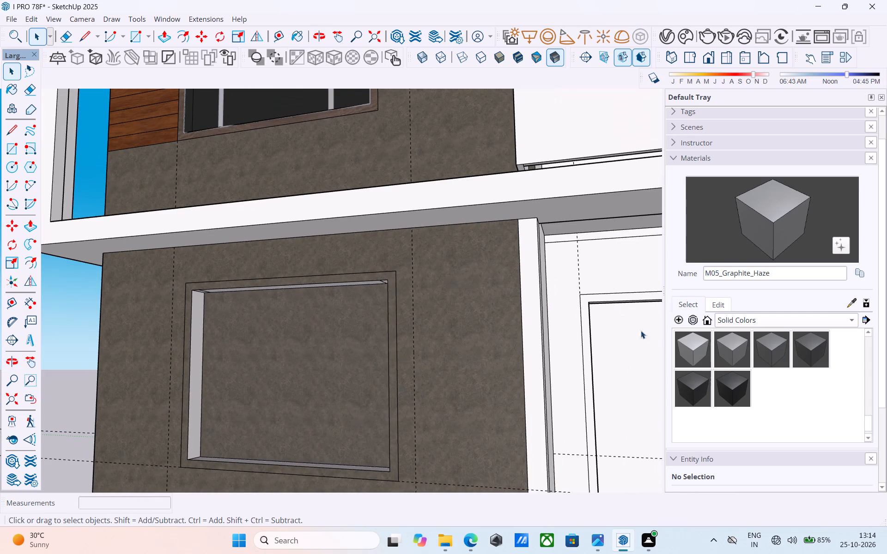
click(761, 324)
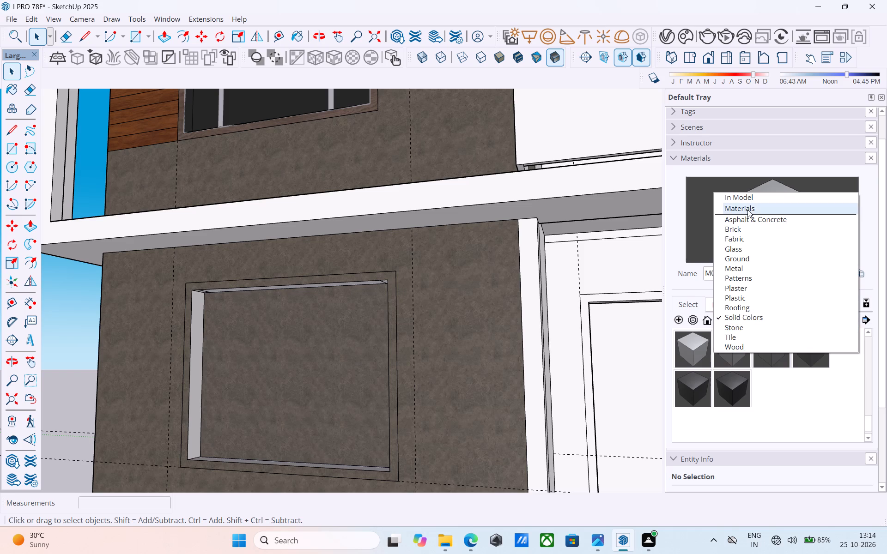
click(745, 200)
click(694, 393)
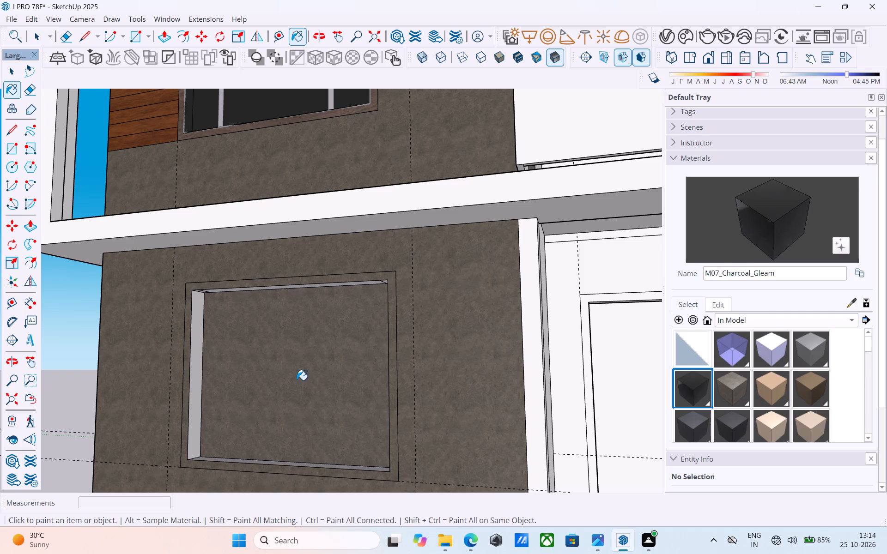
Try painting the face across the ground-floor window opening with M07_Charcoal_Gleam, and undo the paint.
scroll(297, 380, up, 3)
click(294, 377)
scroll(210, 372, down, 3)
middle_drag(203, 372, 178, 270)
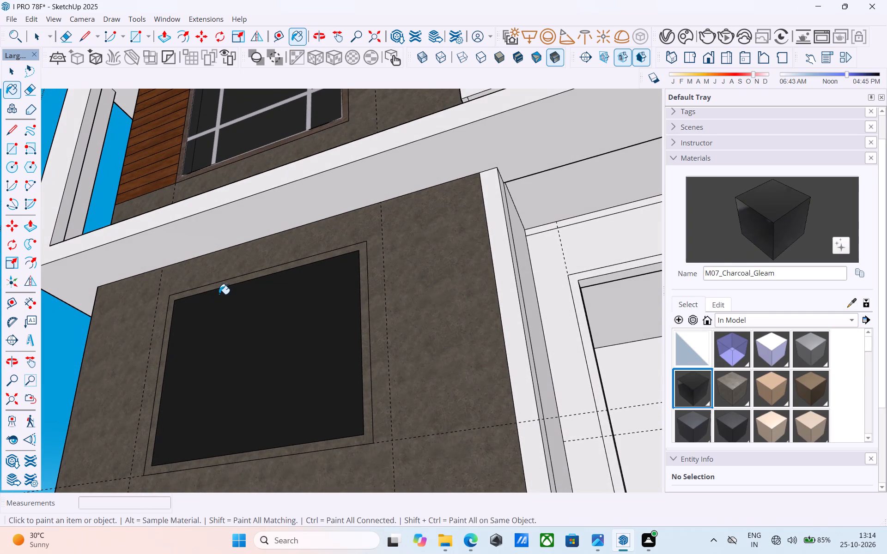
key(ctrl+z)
Delete the face covering the ground-floor window opening in the concrete wall.
key(space)
click(231, 331)
key(Delete)
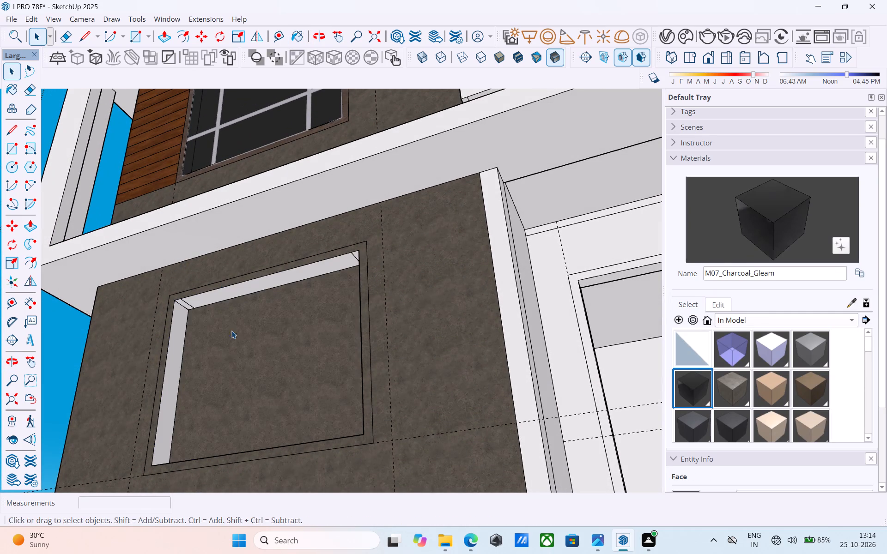
Paint the ground-floor window recess's head, its reveal nearer the house's outer corner, and its back face with M07_Charcoal_Gleam.
click(784, 228)
scroll(230, 307, up, 9)
click(166, 302)
click(180, 293)
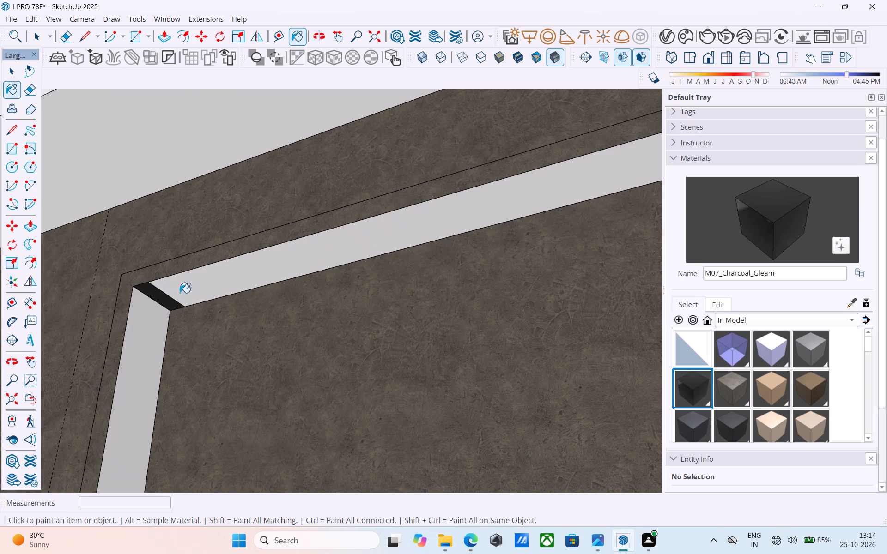
click(146, 324)
scroll(145, 318, down, 7)
click(225, 350)
scroll(178, 322, down, 6)
Paint the ground-floor recess's remaining corner strip, the reveal nearer the entrance door, and the sill with M07_Charcoal_Gleam.
middle_drag(258, 326, 513, 290)
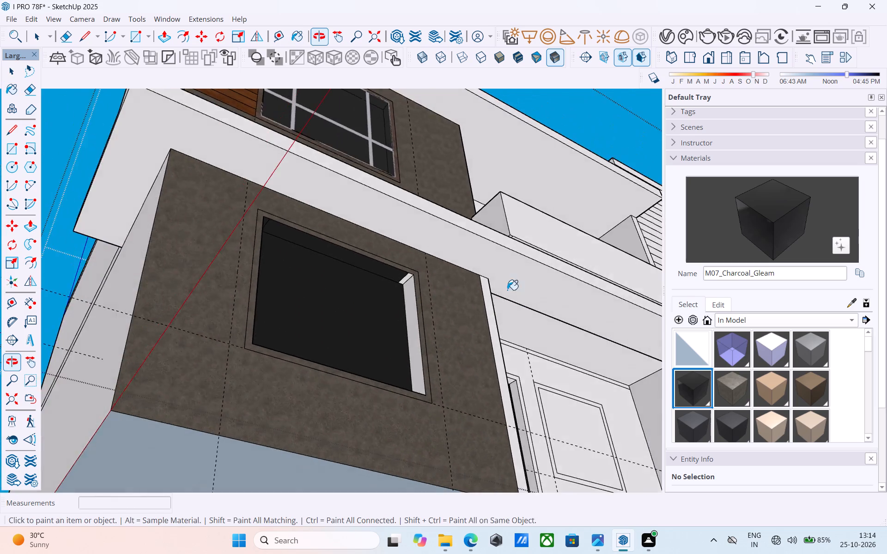
scroll(416, 291, up, 11)
click(404, 281)
click(399, 258)
scroll(397, 241, down, 16)
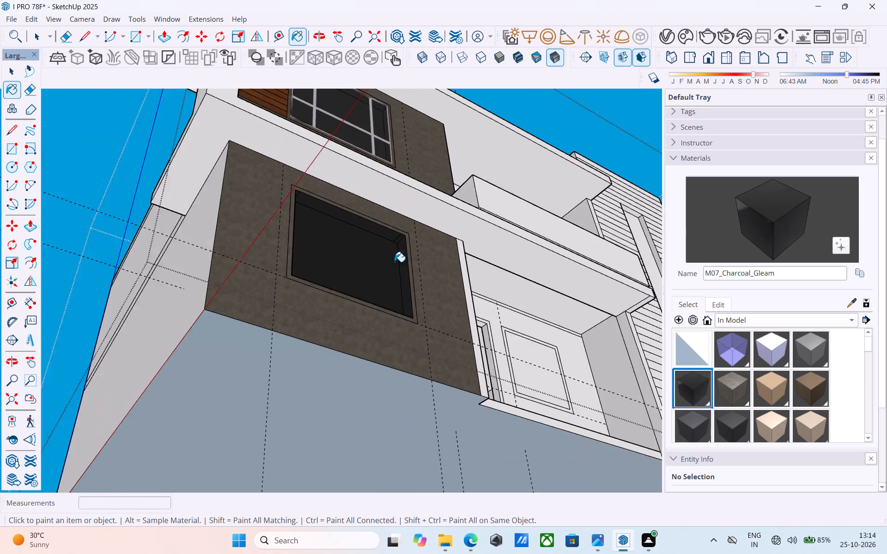
middle_drag(374, 309, 338, 470)
middle_drag(317, 395, 321, 448)
scroll(316, 426, up, 12)
click(301, 353)
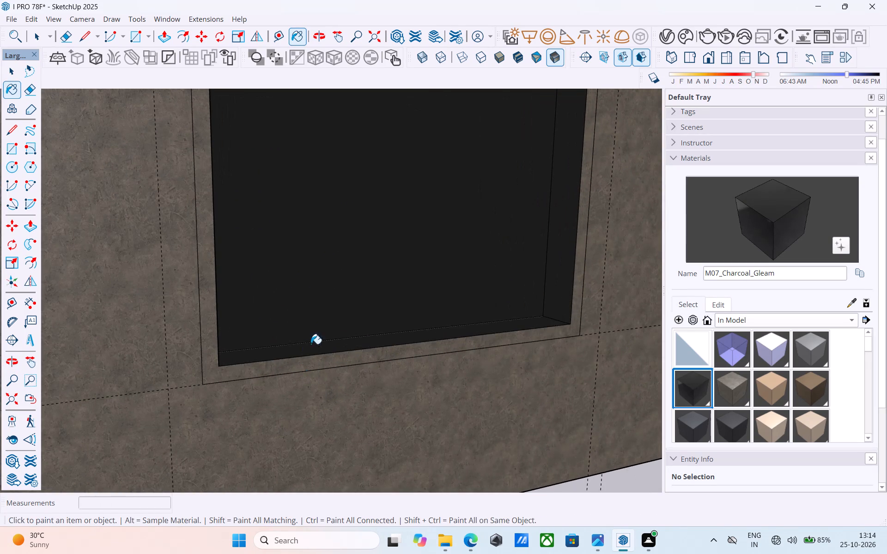
Check the darkened ground-floor window recess against the upper-floor window from several angles.
middle_drag(308, 346, 200, 326)
scroll(207, 319, down, 4)
middle_drag(261, 303, 255, 407)
scroll(287, 320, down, 6)
shift+middle_drag(291, 316, 310, 404)
scroll(293, 393, down, 5)
middle_drag(294, 395, 308, 381)
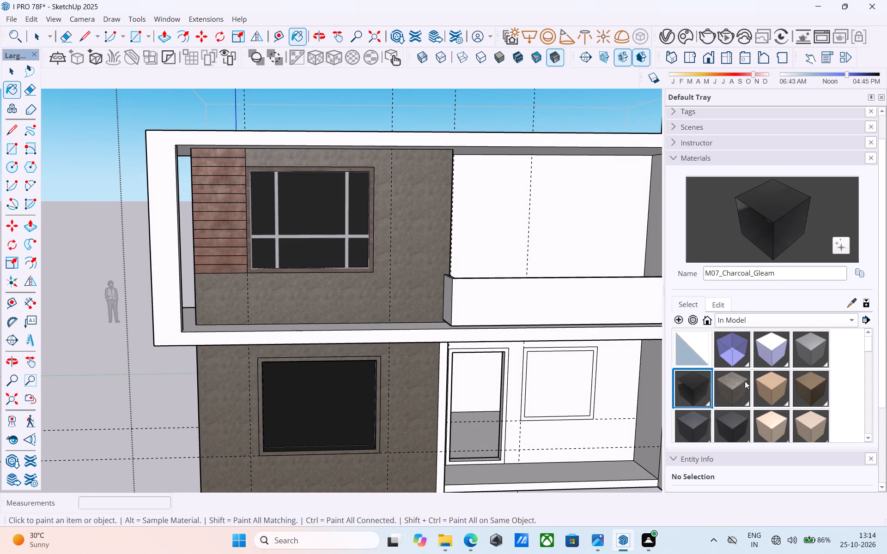
middle_drag(382, 373, 371, 337)
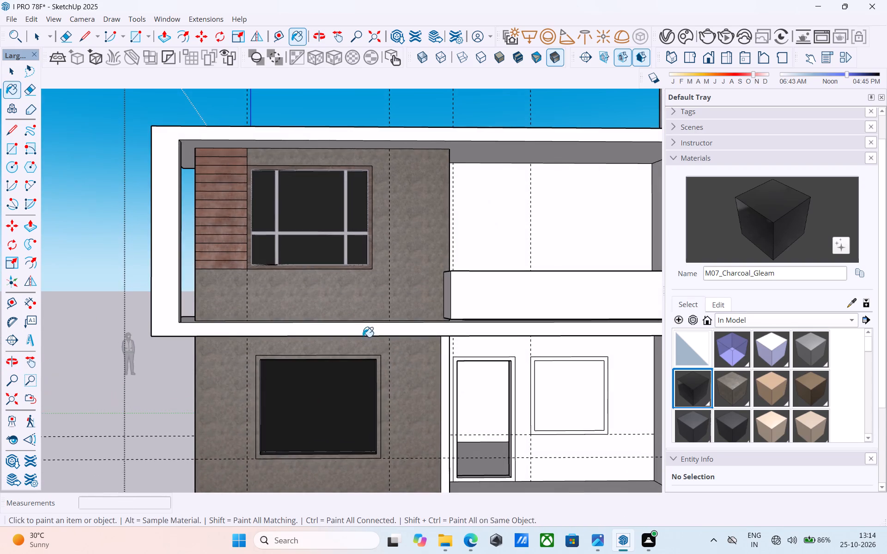
scroll(297, 374, up, 1)
middle_drag(295, 375, 289, 373)
scroll(450, 347, down, 3)
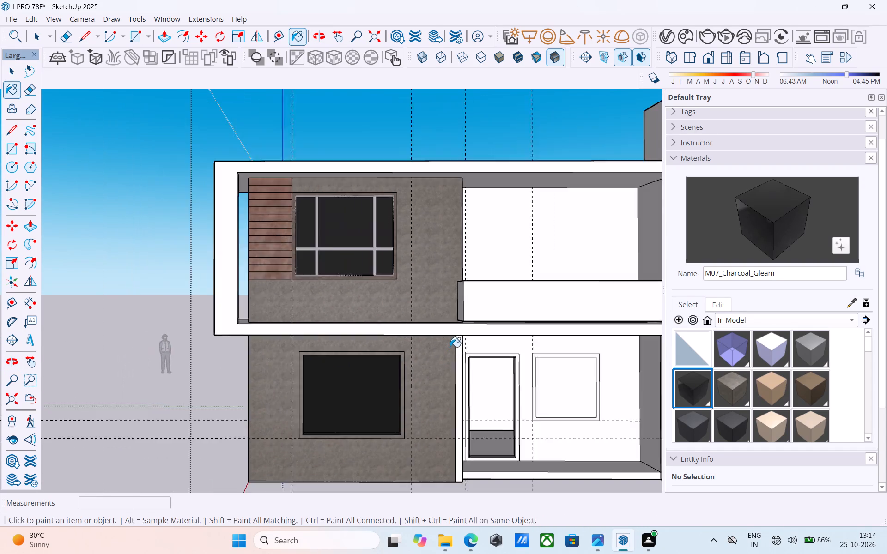
scroll(450, 347, down, 2)
middle_drag(450, 347, 348, 355)
scroll(343, 363, up, 5)
middle_drag(337, 368, 337, 363)
scroll(330, 364, up, 2)
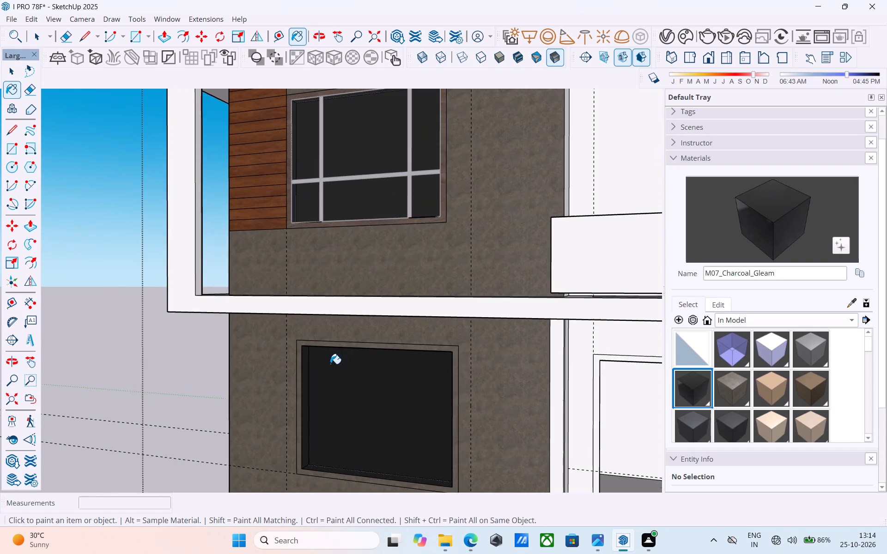
Draw a rectangle about 6' 9" by 5' 7" across the ground-floor window opening, from corner to opposite corner.
scroll(330, 364, up, 3)
key(r)
scroll(311, 358, up, 16)
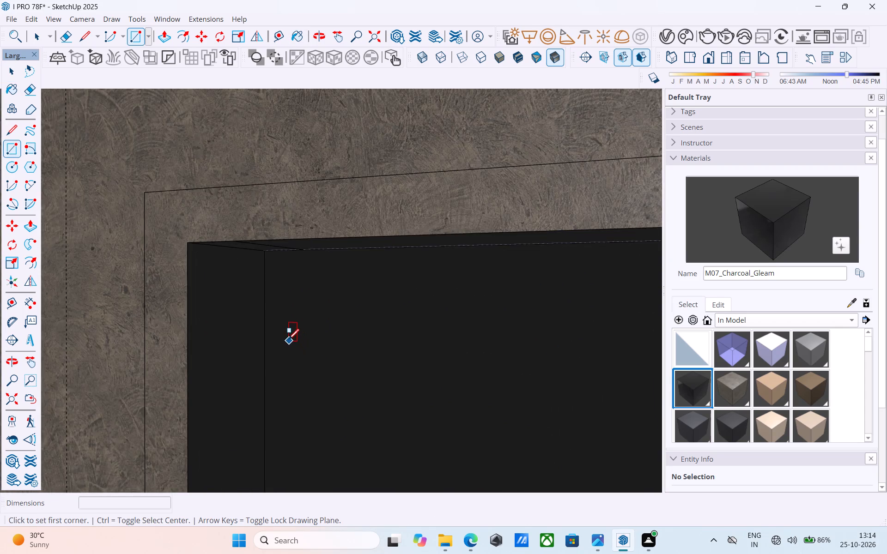
scroll(288, 341, down, 3)
middle_drag(288, 341, 344, 215)
click(242, 226)
scroll(241, 226, down, 6)
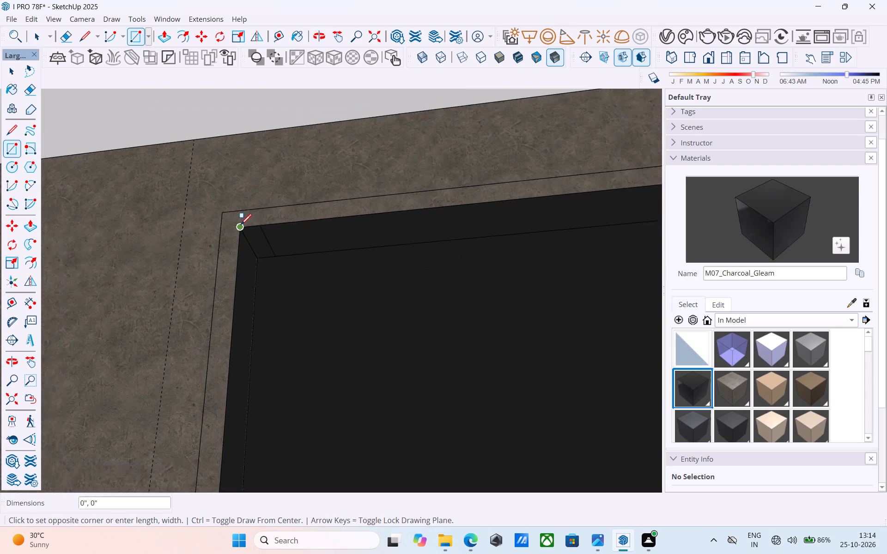
scroll(241, 226, down, 16)
middle_drag(347, 314, 496, 425)
scroll(430, 383, up, 6)
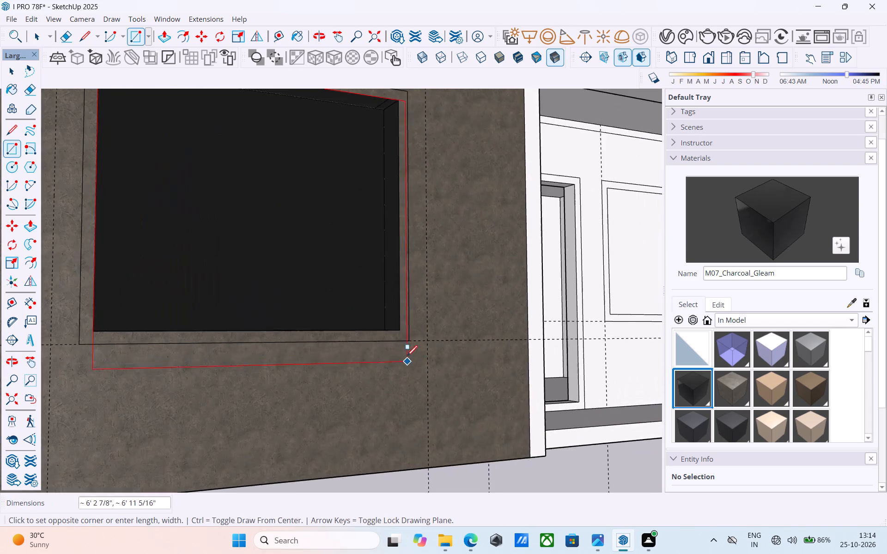
scroll(407, 357, up, 4)
click(399, 330)
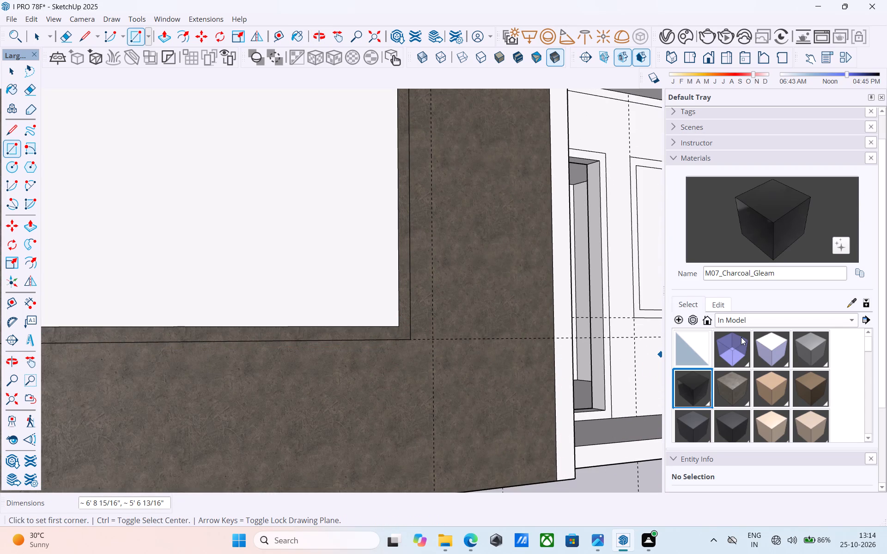
Paint the new ground-floor window pane with the in-model material Glass_Basic_01.
click(741, 337)
click(361, 257)
scroll(420, 241, down, 5)
middle_drag(420, 249, 324, 352)
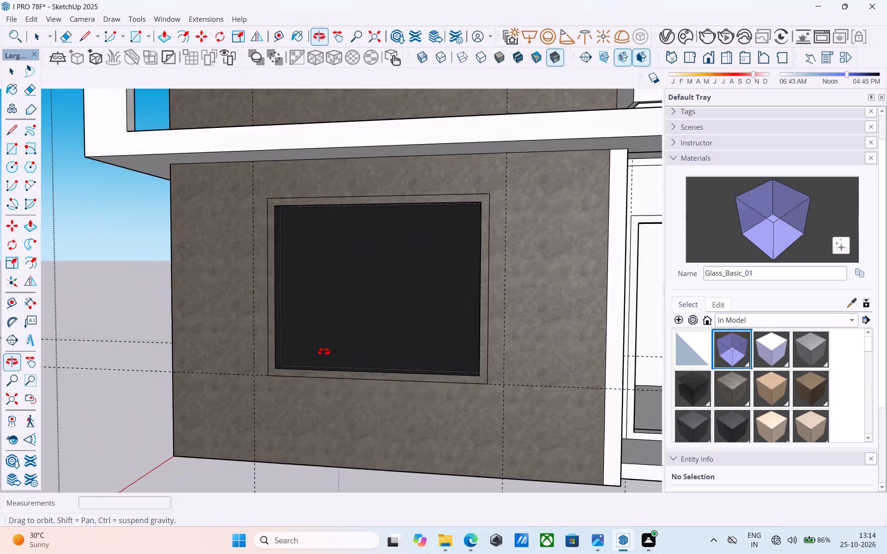
middle_drag(324, 352, 282, 360)
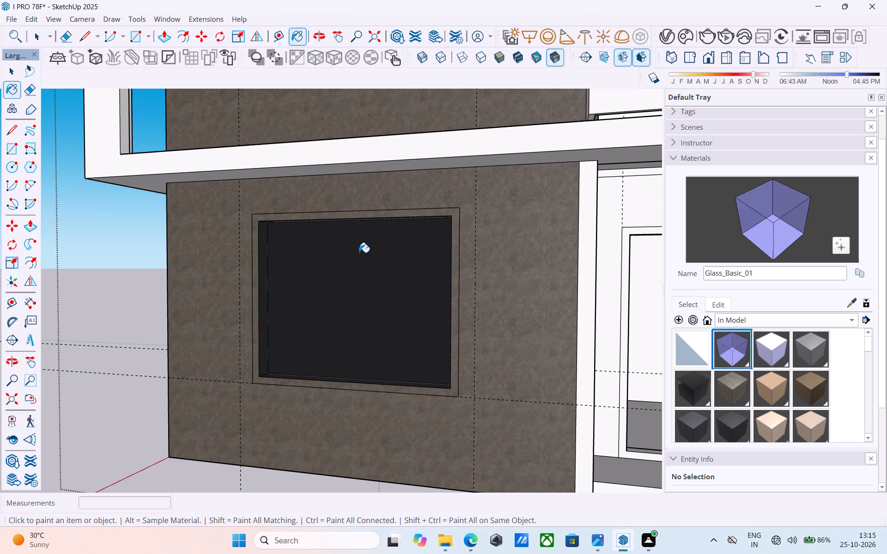
Copy the connected grey glazing bars of the upper-floor window.
scroll(359, 253, down, 5)
middle_drag(386, 286, 475, 313)
shift+middle_drag(421, 287, 459, 428)
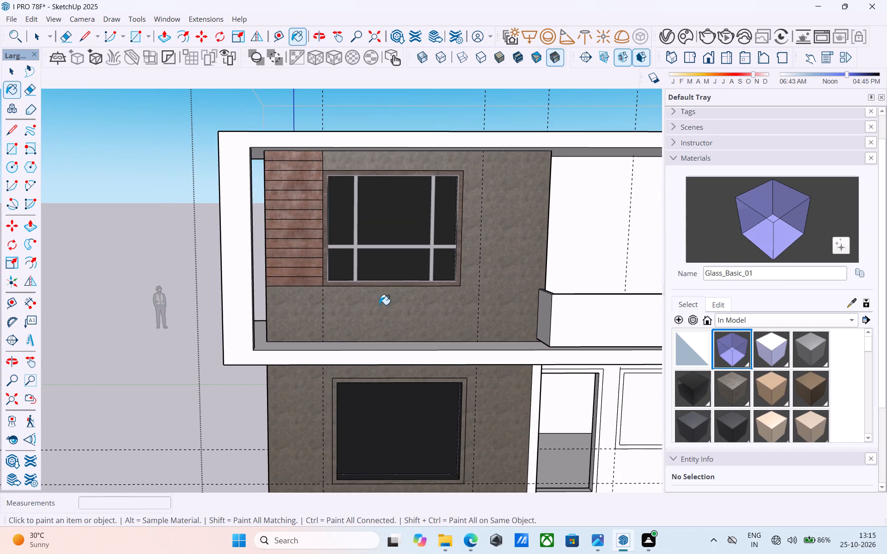
scroll(371, 293, up, 4)
key(space)
click(346, 247)
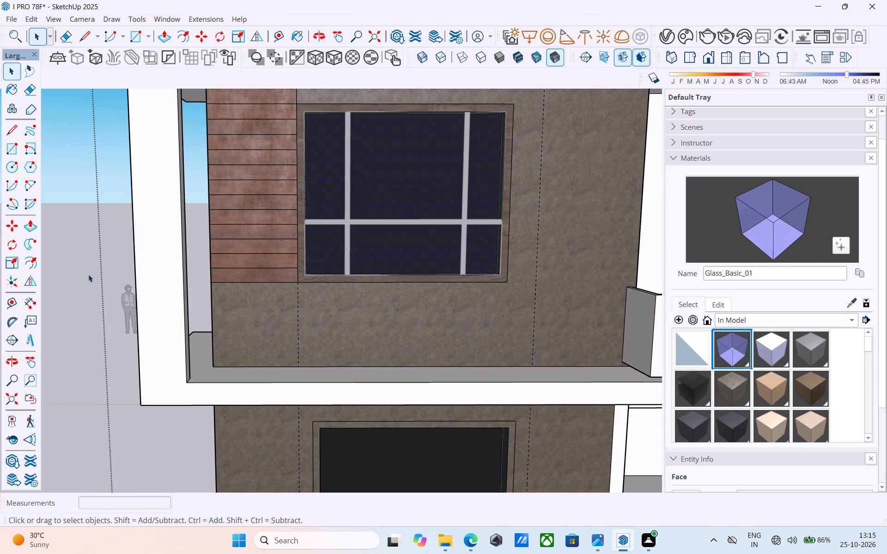
scroll(88, 274, down, 5)
scroll(311, 232, down, 4)
scroll(393, 228, down, 8)
click(567, 221)
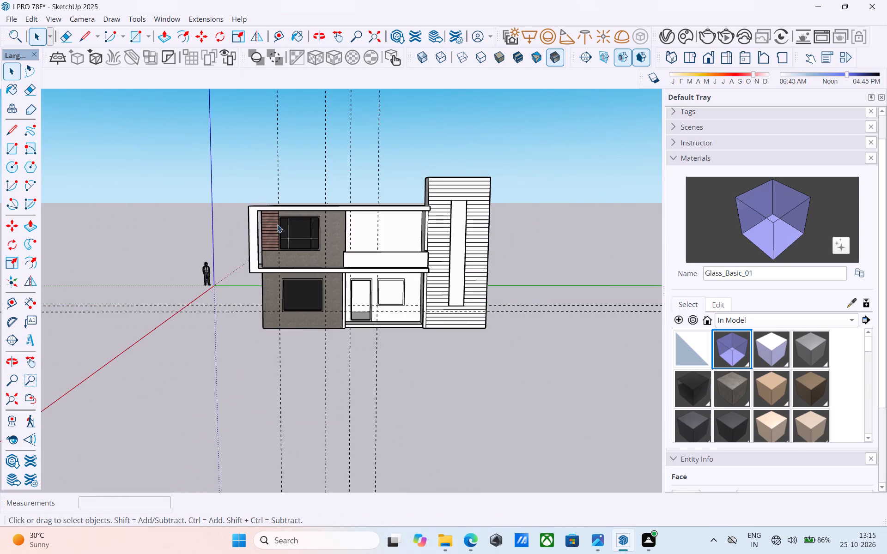
scroll(270, 225, up, 20)
scroll(270, 225, up, 2)
click(255, 246)
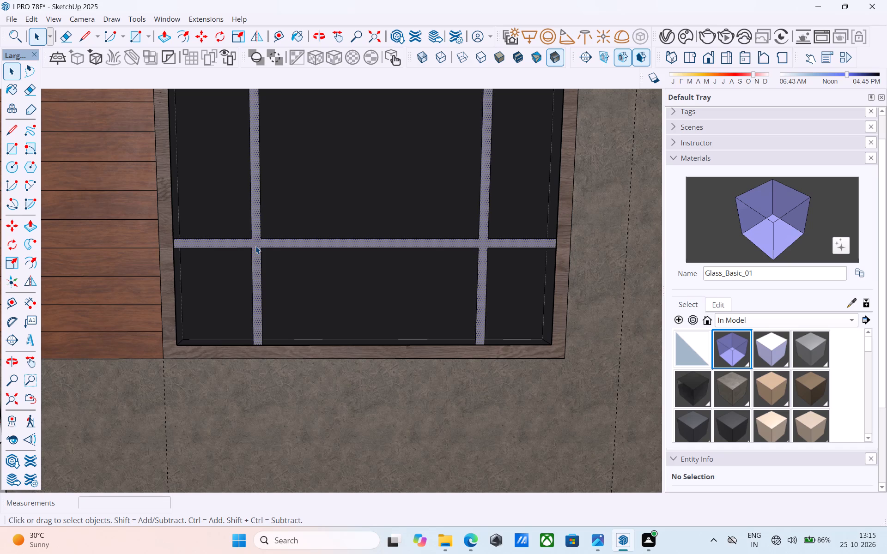
key(ctrl+c)
Paste the copied glazing bars inside the house group, placed at the ground-floor window opening's lower corner nearest the house's outer edge.
scroll(259, 246, down, 5)
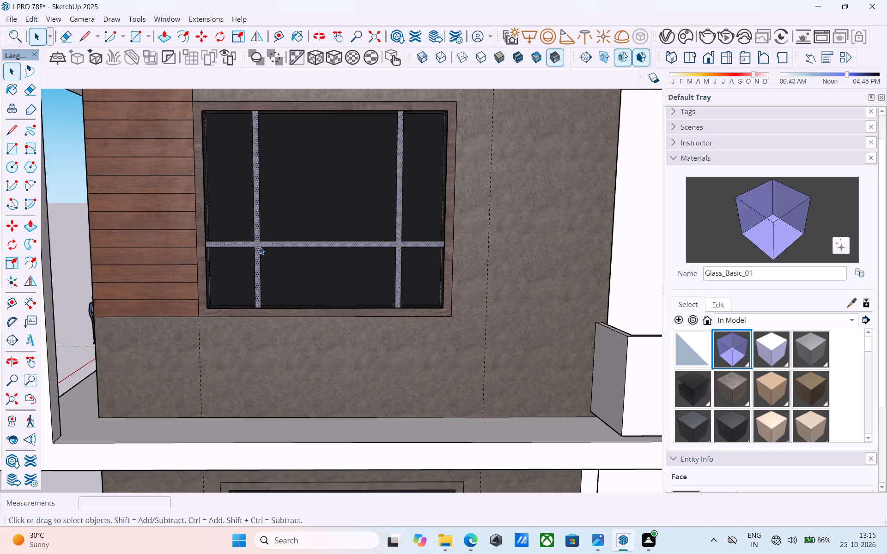
scroll(260, 247, down, 12)
middle_drag(290, 360, 294, 321)
scroll(295, 343, up, 5)
double_click(286, 362)
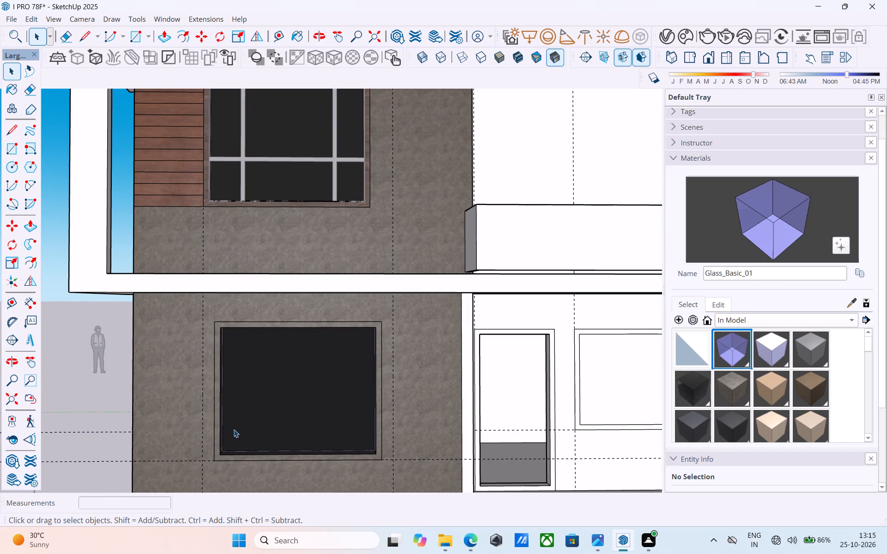
scroll(228, 450, up, 4)
scroll(241, 381, down, 10)
middle_drag(247, 373, 245, 382)
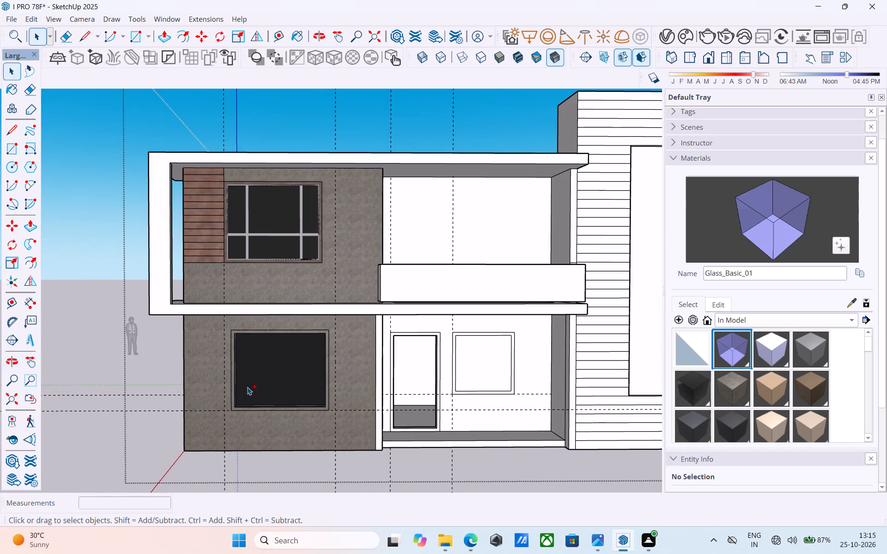
key(ctrl+v)
scroll(237, 411, up, 14)
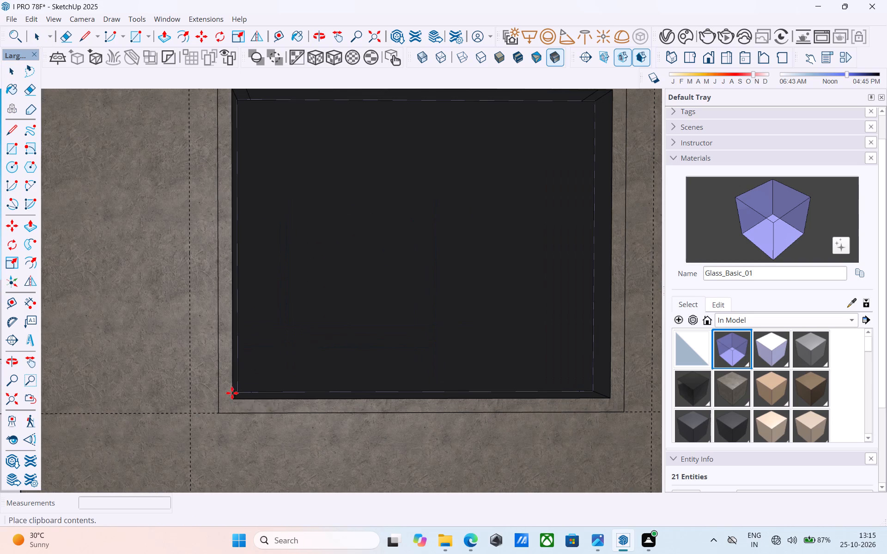
scroll(235, 400, up, 6)
middle_drag(234, 397, 196, 419)
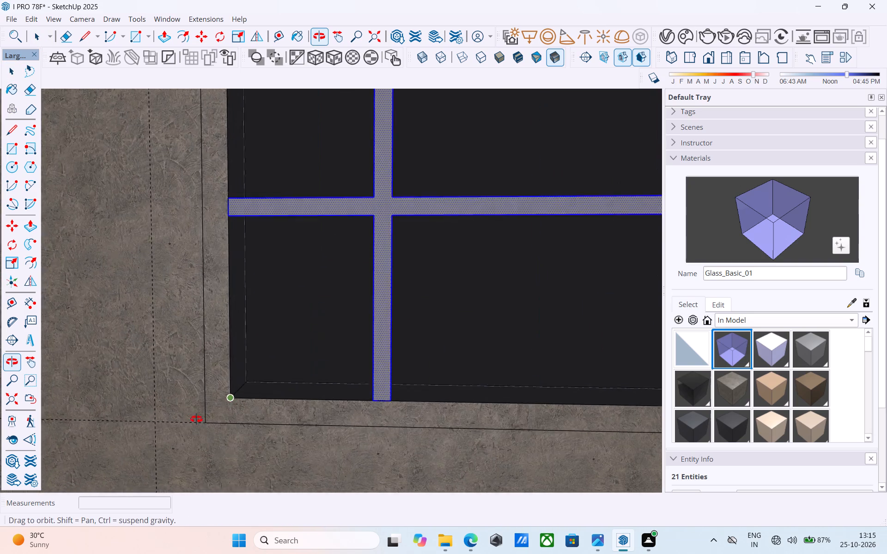
middle_drag(196, 419, 130, 466)
click(222, 391)
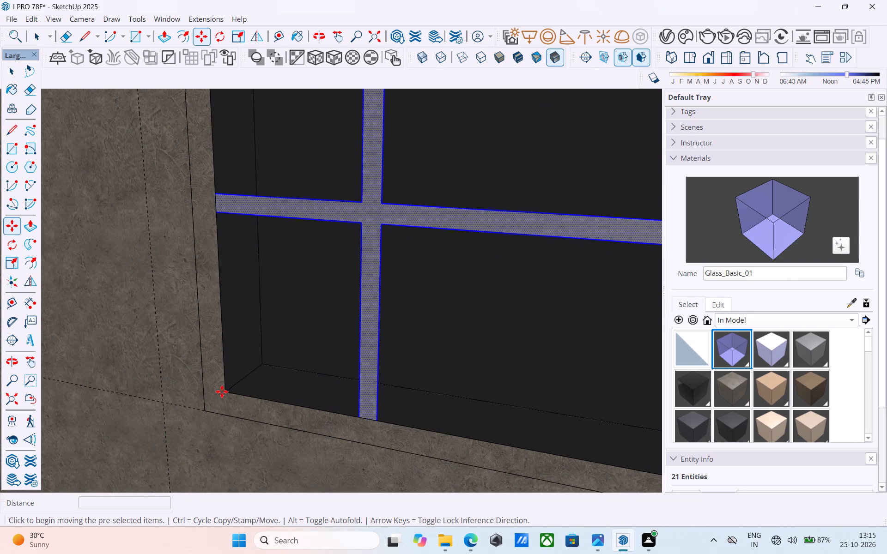
Leave the house group and examine the glazing bars of both concrete-wall windows across the front elevation.
scroll(222, 392, down, 16)
key(space)
click(309, 342)
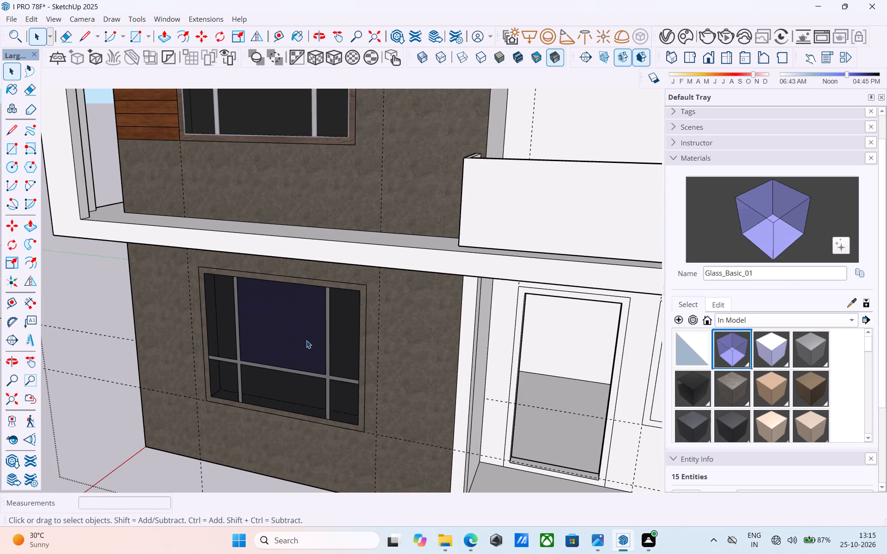
scroll(299, 340, down, 6)
middle_drag(286, 366, 304, 348)
click(276, 367)
scroll(269, 367, down, 8)
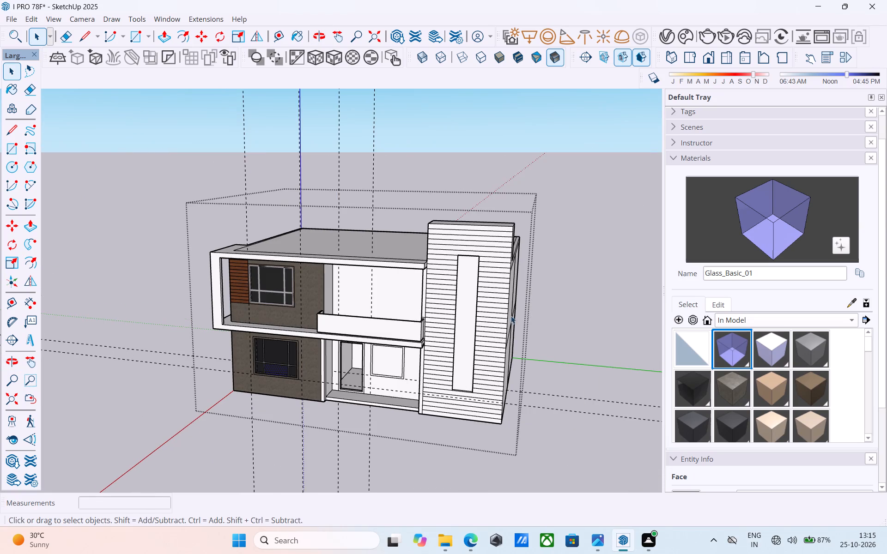
click(553, 309)
middle_drag(309, 342, 414, 303)
scroll(288, 326, up, 8)
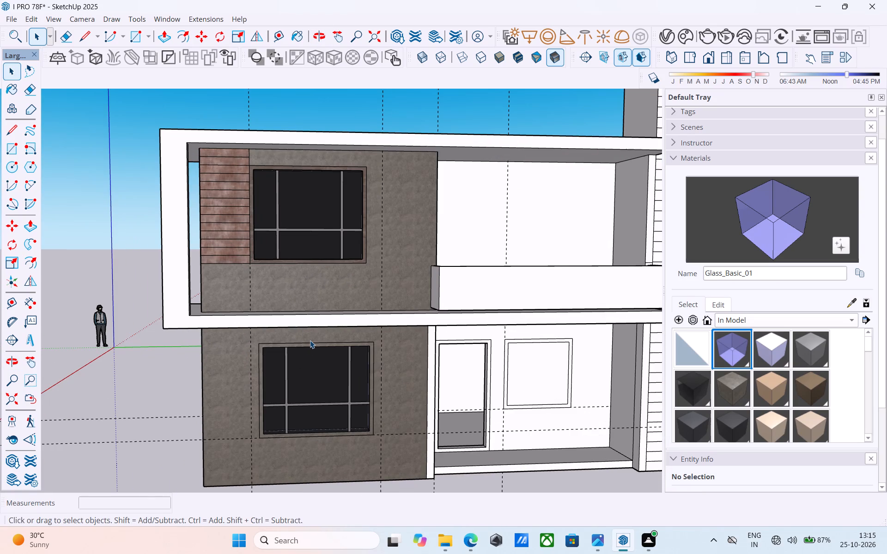
scroll(311, 338, down, 5)
middle_drag(309, 339, 298, 328)
scroll(298, 326, down, 6)
middle_drag(299, 328, 358, 339)
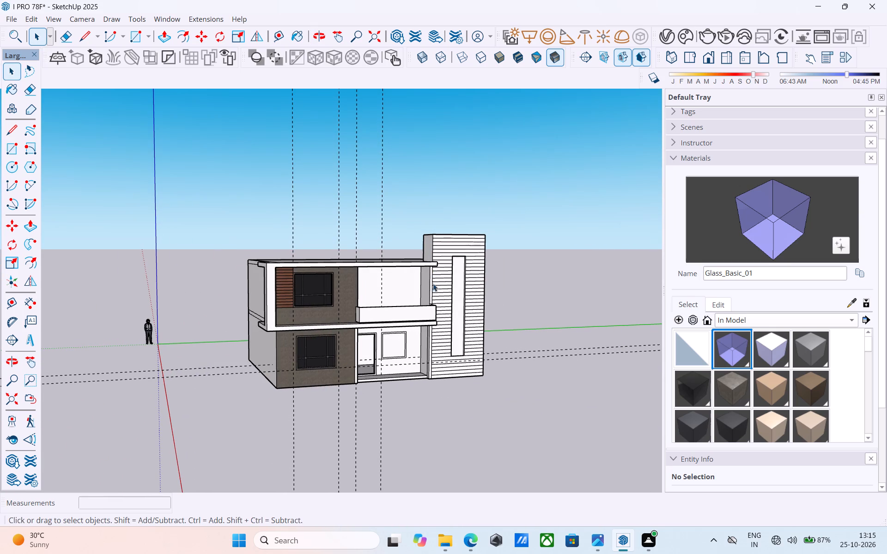
scroll(409, 310, down, 1)
middle_drag(407, 318, 482, 335)
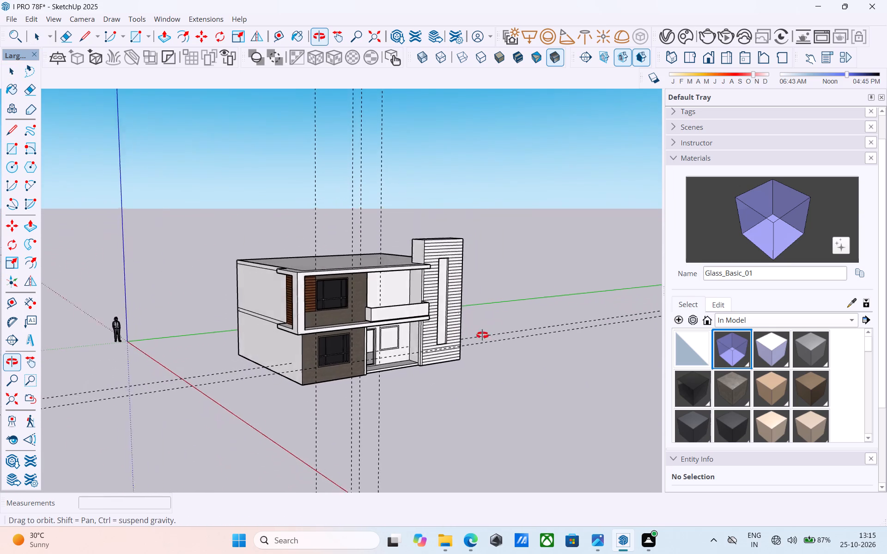
middle_drag(482, 335, 518, 331)
Inspect the porch and balcony recesses where their side walls meet the slatted tower.
scroll(401, 354, up, 9)
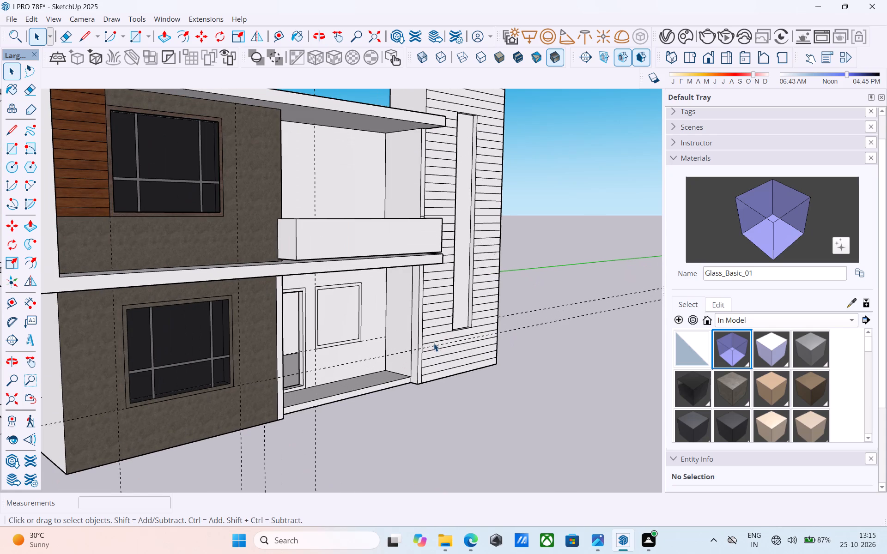
scroll(434, 343, up, 13)
middle_drag(412, 342, 572, 349)
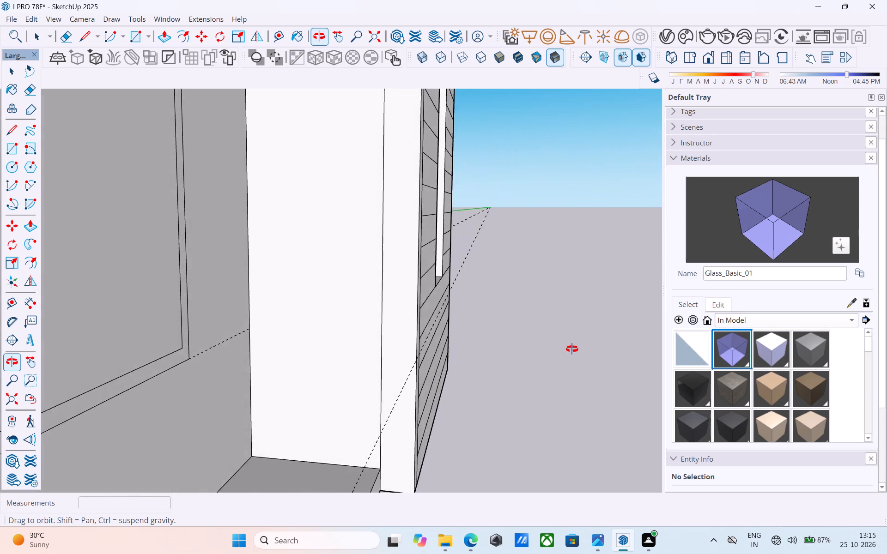
middle_drag(572, 349, 587, 345)
scroll(540, 340, up, 5)
middle_drag(501, 340, 608, 337)
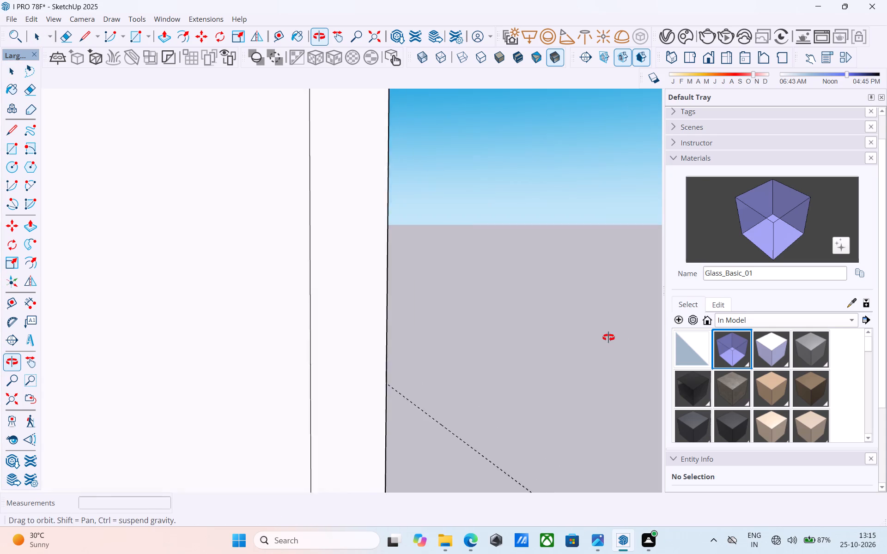
middle_drag(608, 337, 564, 337)
scroll(543, 320, down, 7)
middle_drag(480, 337, 122, 348)
middle_drag(423, 342, 265, 331)
scroll(263, 328, down, 2)
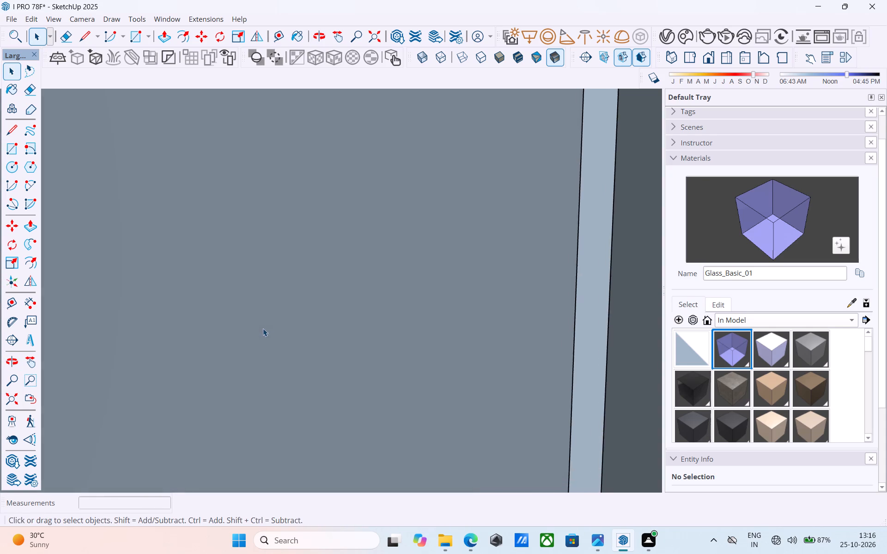
scroll(263, 328, down, 20)
scroll(263, 328, down, 14)
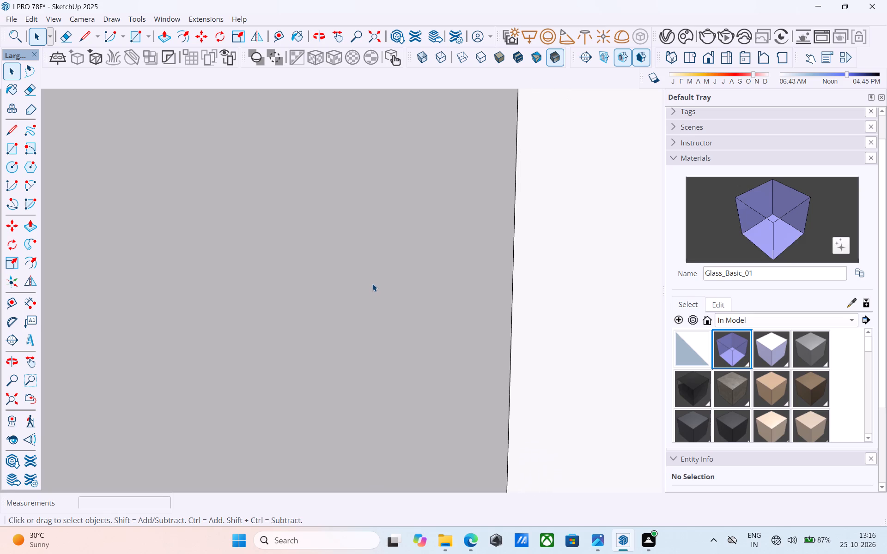
scroll(372, 283, down, 20)
scroll(372, 283, down, 13)
scroll(371, 280, up, 1)
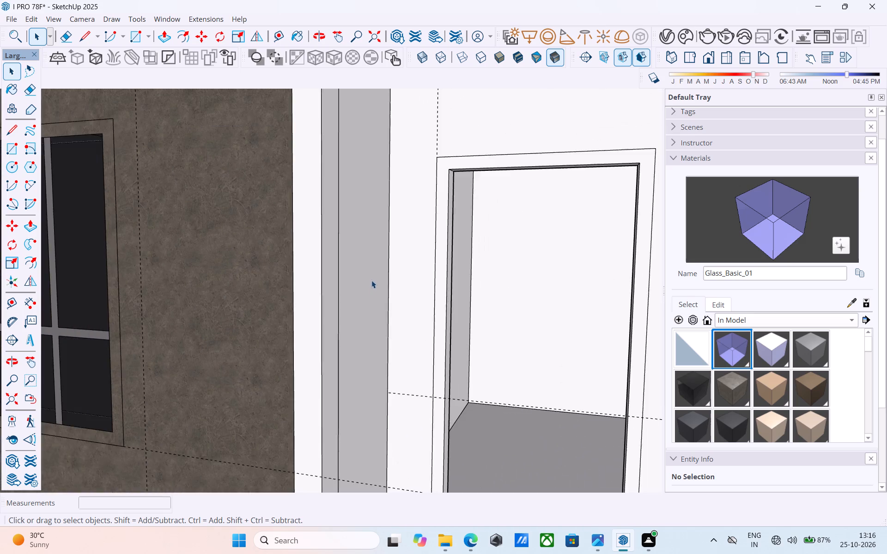
scroll(365, 285, down, 19)
middle_drag(283, 312, 396, 316)
scroll(497, 304, up, 5)
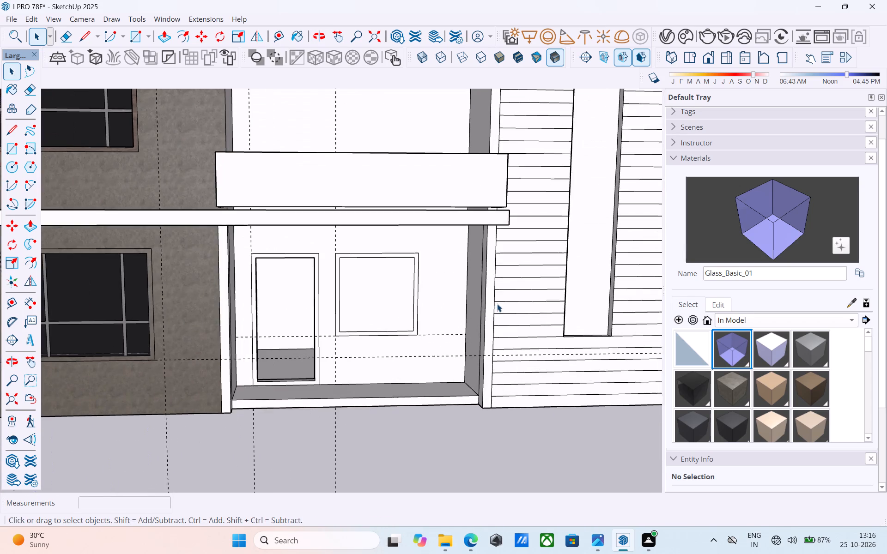
scroll(497, 304, up, 1)
scroll(497, 304, down, 5)
middle_drag(497, 303, 492, 340)
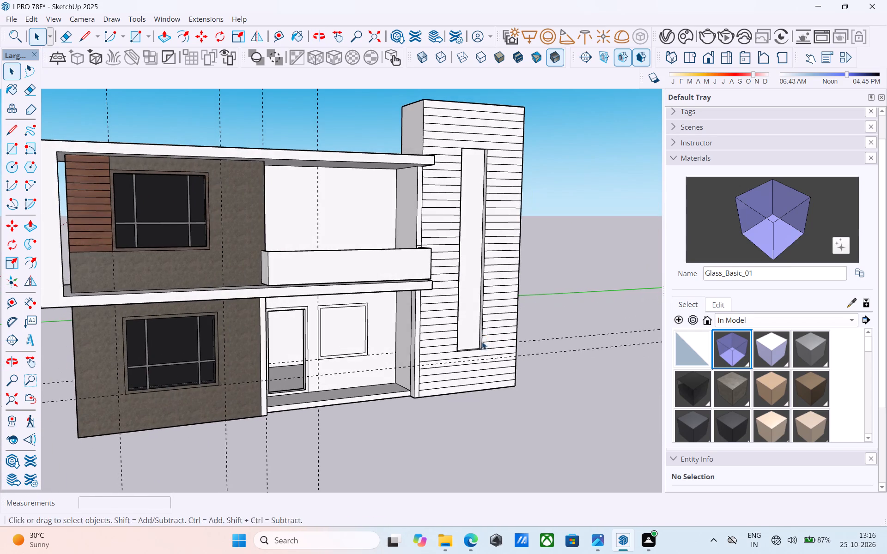
Inside the house group, push the upper-floor balcony recess's side wall back towards the slatted tower, finishing with a 4" push.
shift+middle_drag(482, 342, 461, 429)
scroll(438, 335, up, 4)
shift+middle_drag(429, 349, 447, 406)
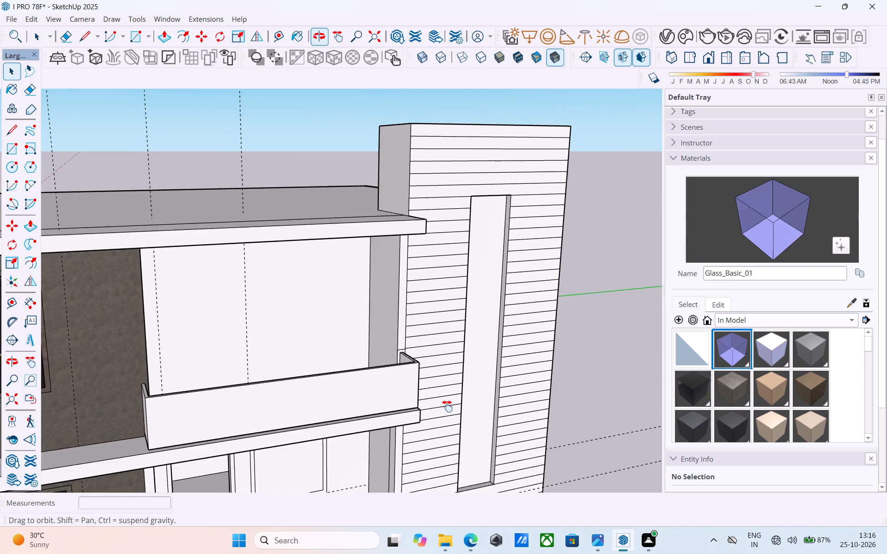
shift+middle_drag(447, 406, 468, 312)
scroll(390, 316, up, 3)
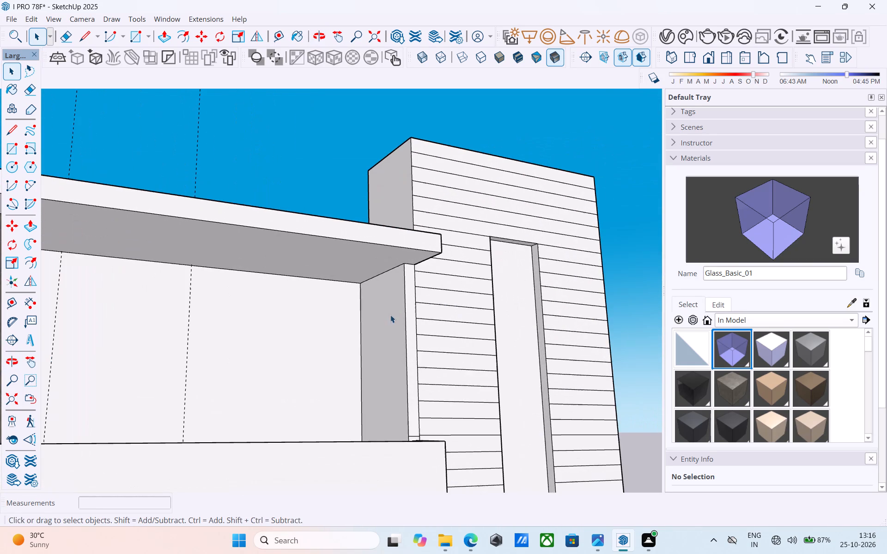
click(395, 313)
scroll(395, 313, down, 6)
double_click(402, 314)
click(397, 310)
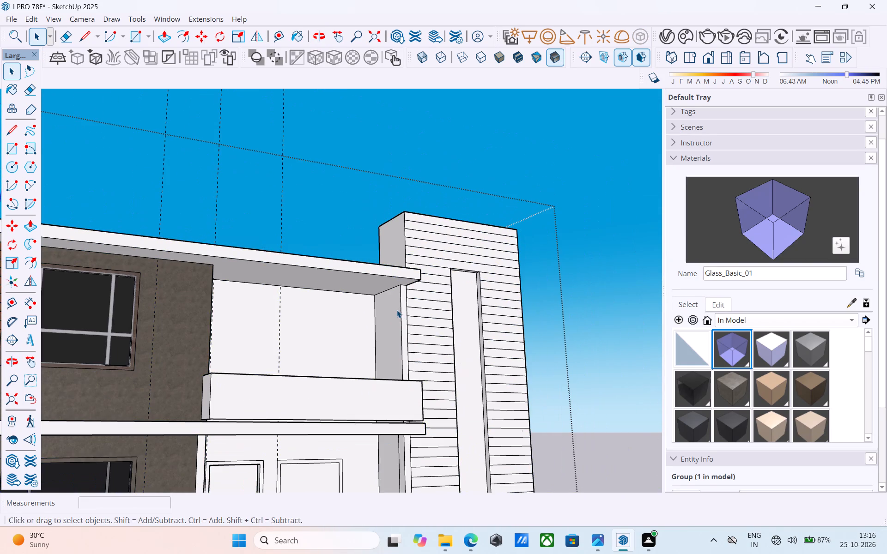
scroll(399, 309, up, 2)
key(p)
click(399, 310)
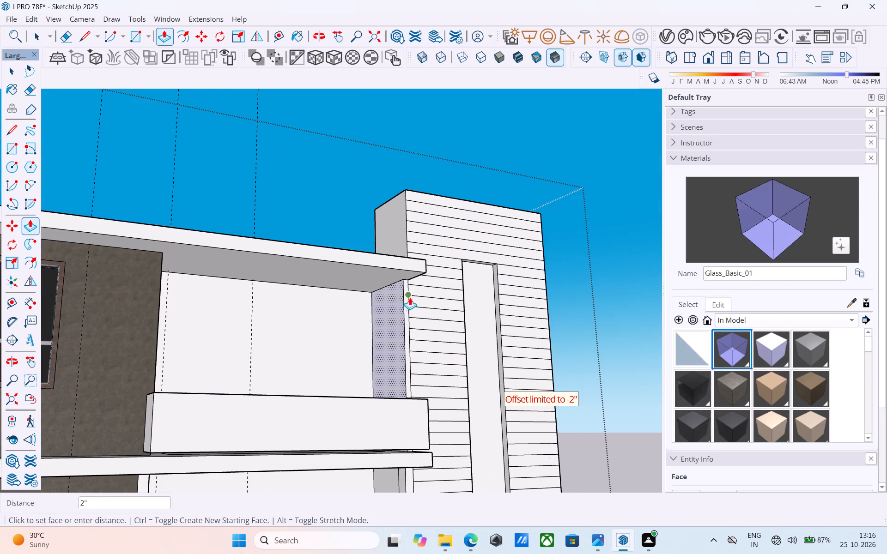
click(394, 304)
click(381, 313)
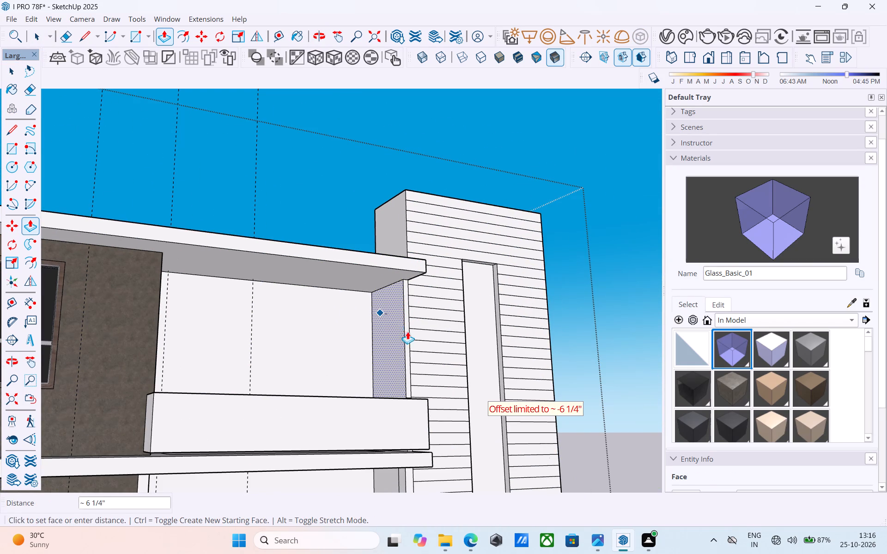
scroll(409, 333, up, 4)
click(409, 333)
click(401, 330)
click(409, 336)
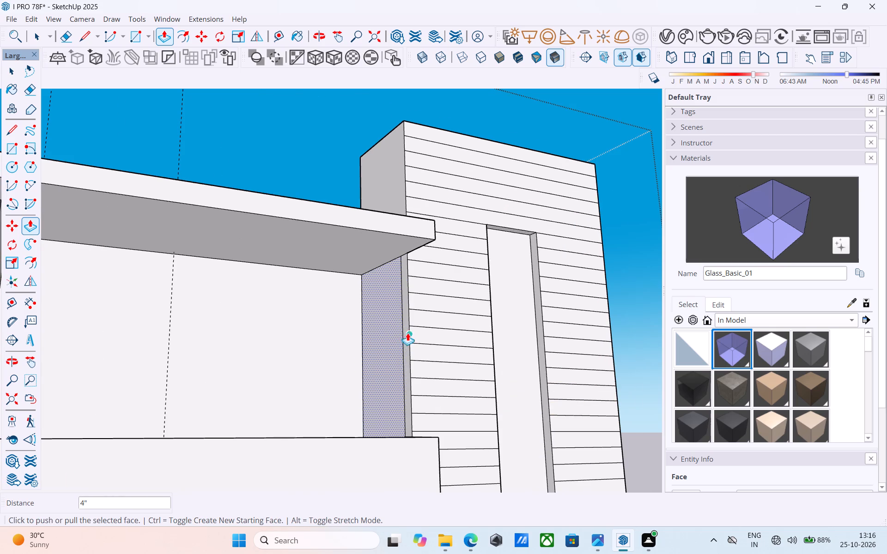
Erase the leftover vertical edges on the porch's and the balcony recess's tower-side walls.
scroll(398, 309, down, 12)
scroll(408, 391, up, 9)
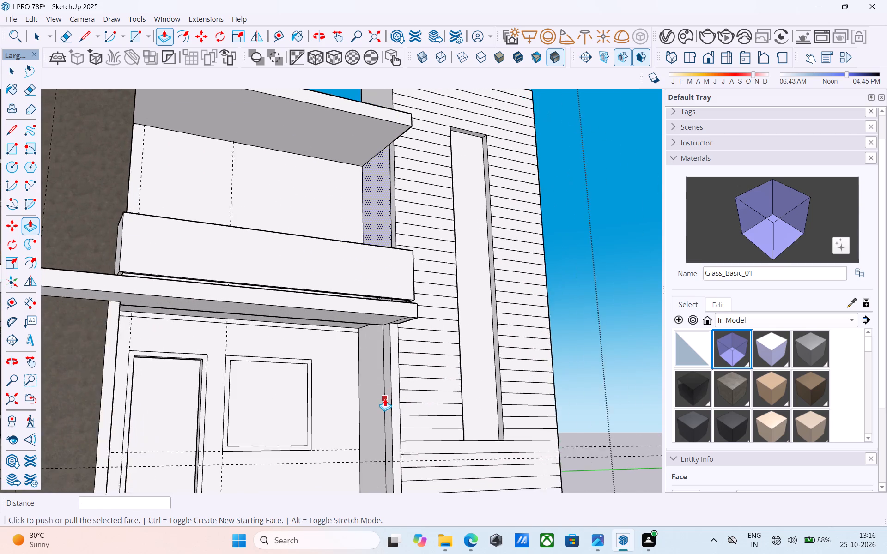
scroll(385, 398, up, 1)
key(e)
click(384, 391)
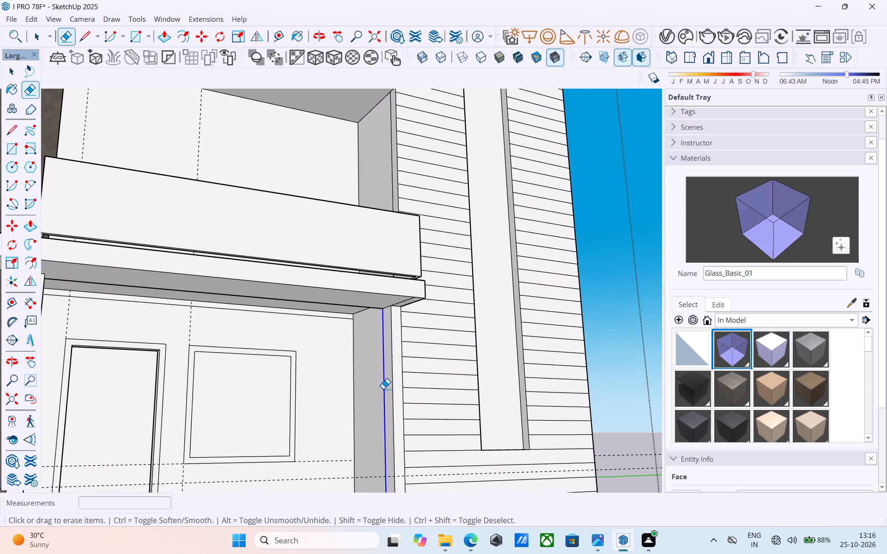
scroll(381, 375, down, 5)
shift+middle_drag(380, 375, 390, 447)
scroll(407, 326, up, 10)
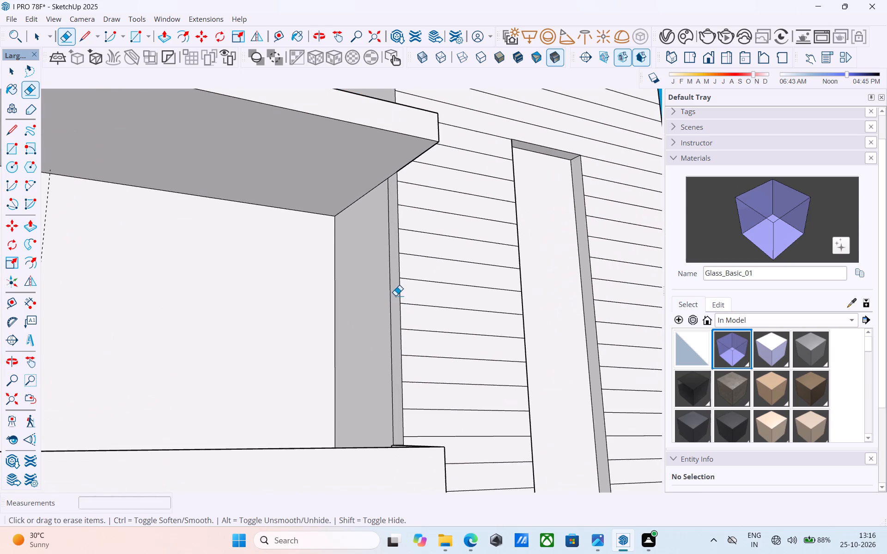
drag(392, 294, 388, 293)
Push the ground-floor porch's tower-side wall face back 6", flush with the slatted tower's edge.
scroll(388, 289, down, 11)
shift+middle_drag(373, 364, 363, 247)
scroll(371, 310, up, 8)
scroll(373, 322, down, 3)
scroll(373, 323, up, 1)
scroll(373, 323, down, 2)
shift+middle_drag(371, 344, 298, 323)
scroll(386, 314, down, 4)
shift+middle_drag(383, 323, 346, 366)
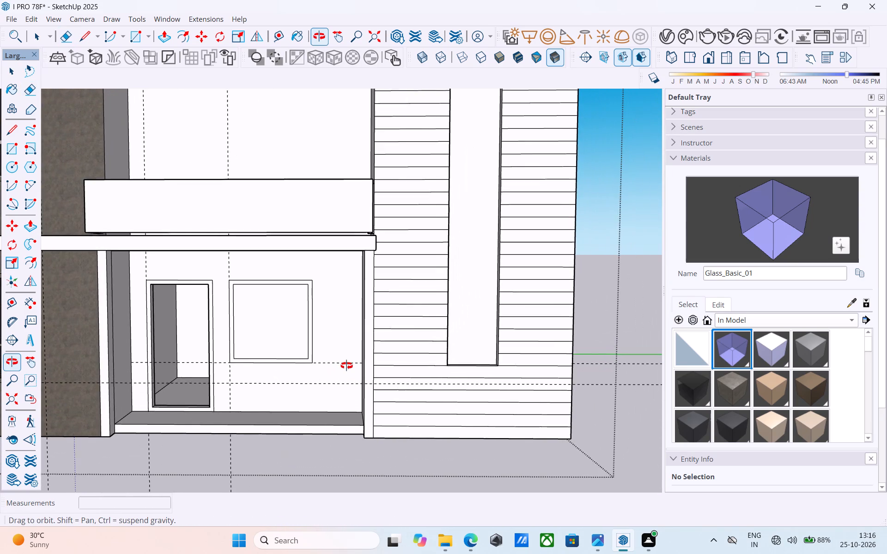
shift+middle_drag(346, 366, 455, 353)
scroll(418, 355, up, 5)
key(space)
click(386, 358)
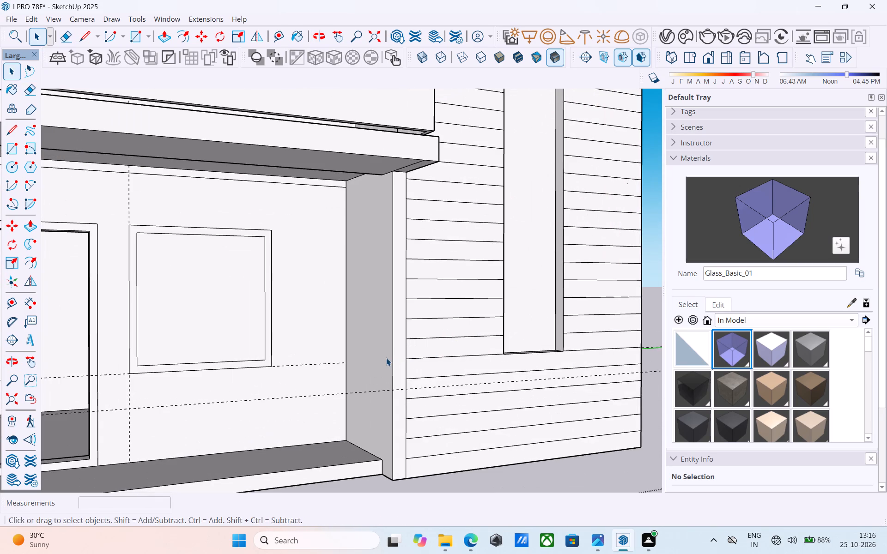
key(e)
scroll(379, 452, up, 4)
scroll(390, 466, down, 6)
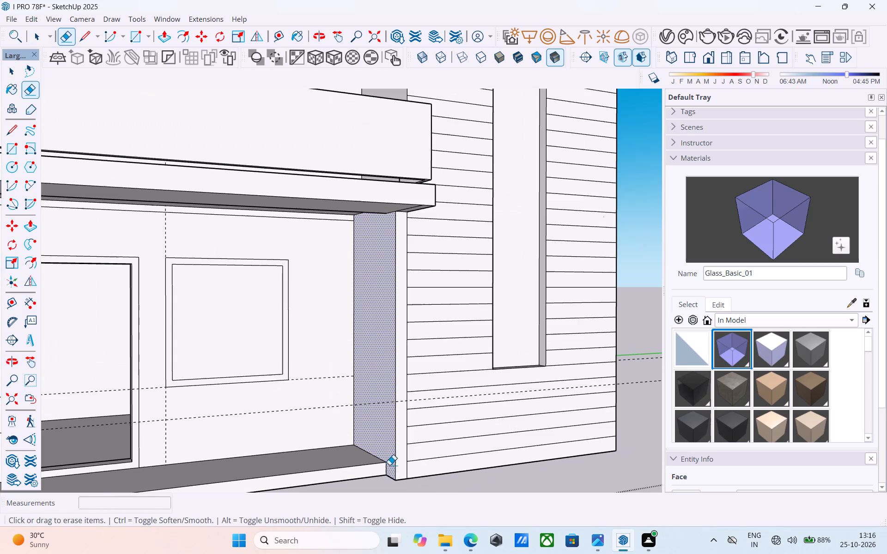
click(380, 422)
key(space)
key(p)
click(380, 422)
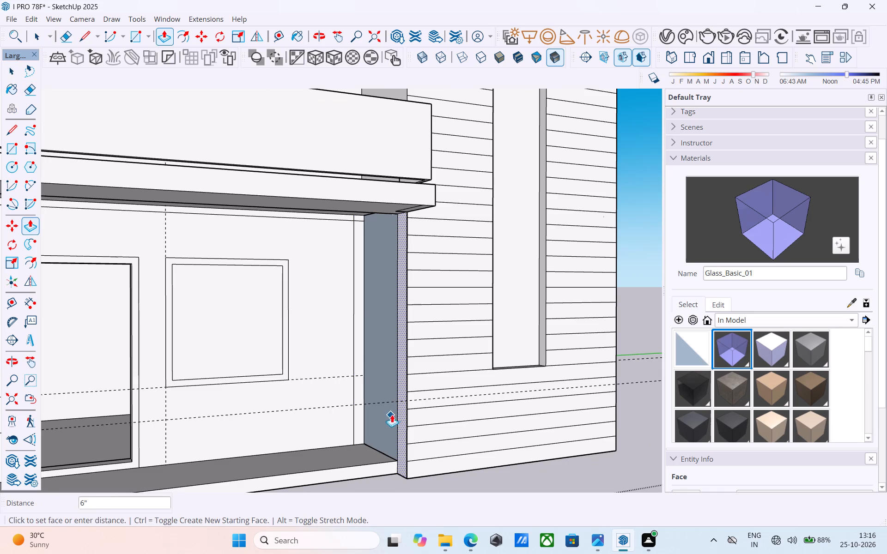
click(407, 408)
Erase the leftover vertical edge on the porch's pushed-back side wall.
middle_drag(405, 407, 318, 514)
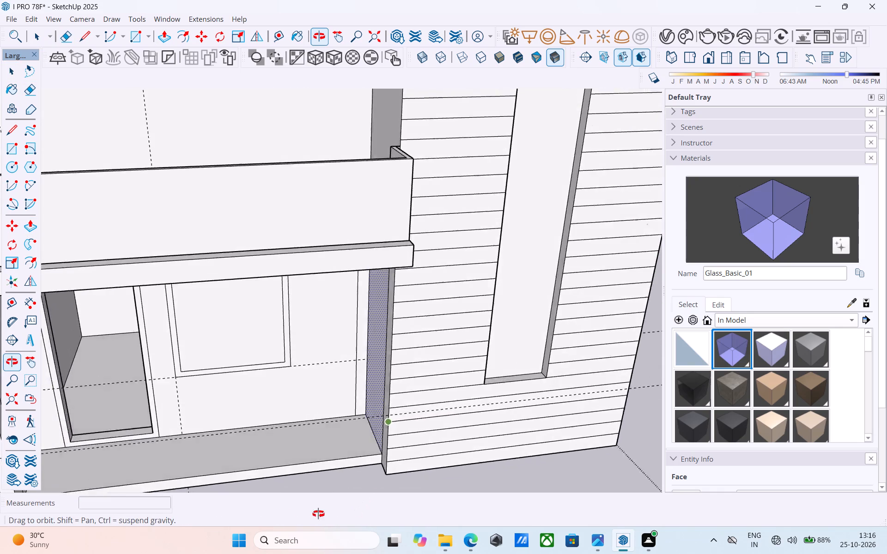
middle_drag(318, 514, 526, 392)
scroll(467, 399, up, 5)
middle_drag(473, 401, 585, 413)
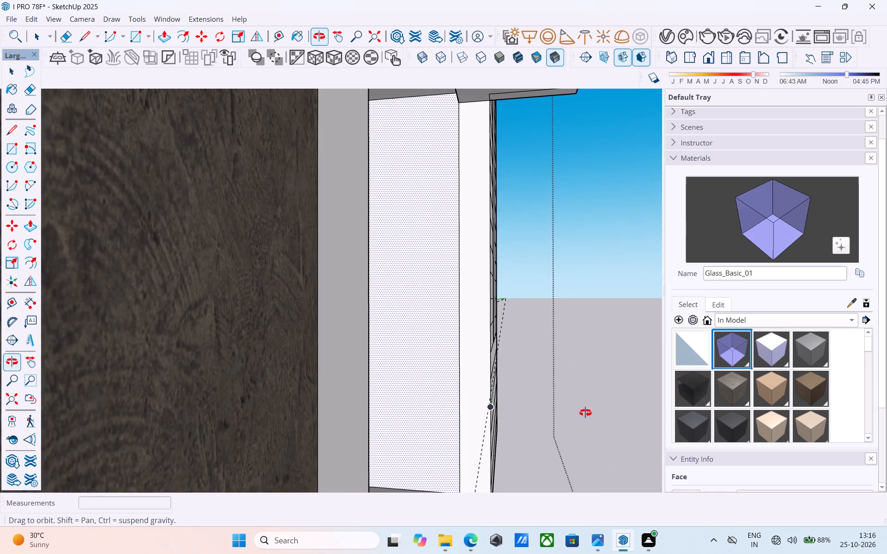
middle_drag(585, 413, 538, 410)
key(e)
drag(428, 394, 416, 389)
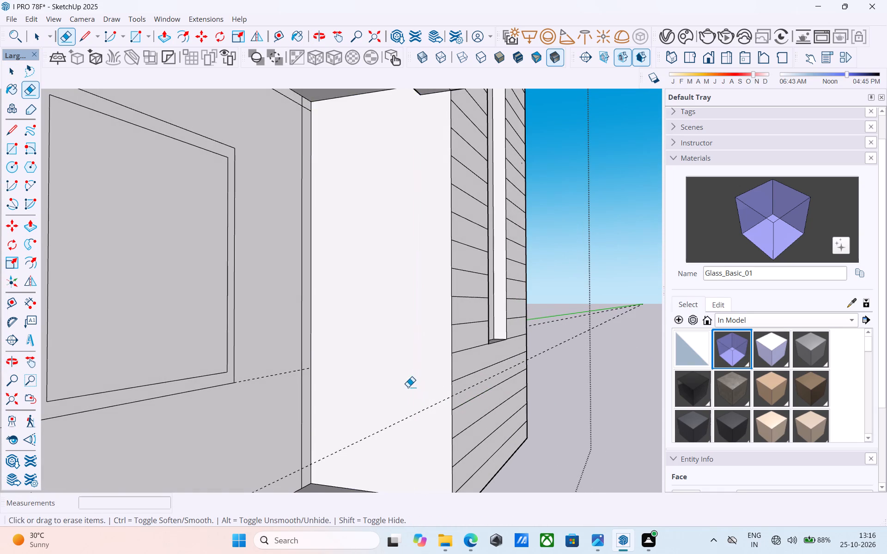
Pull the porch plinth's front face forward until it is flush with the slatted tower's front.
scroll(408, 387, down, 5)
middle_drag(430, 385, 393, 365)
scroll(395, 392, down, 10)
middle_drag(419, 414, 383, 427)
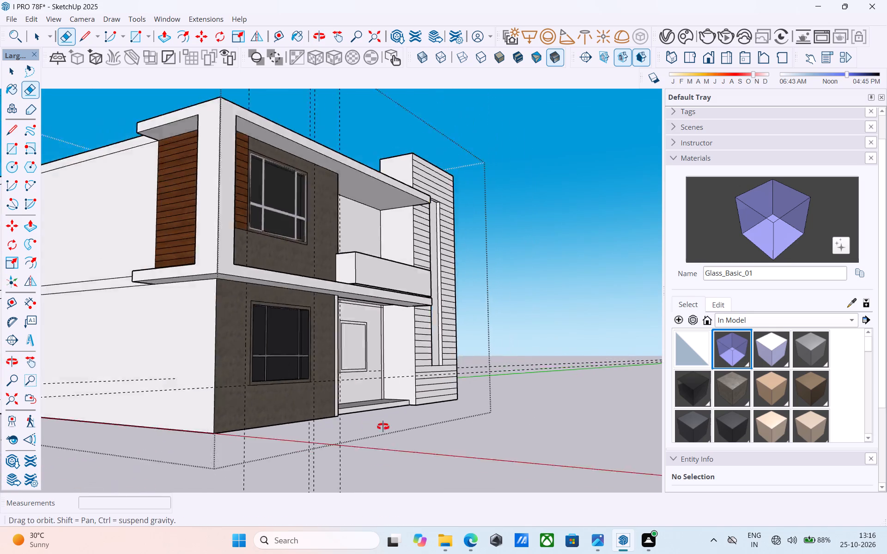
middle_drag(383, 427, 209, 440)
scroll(208, 440, up, 1)
scroll(614, 399, up, 10)
key(space)
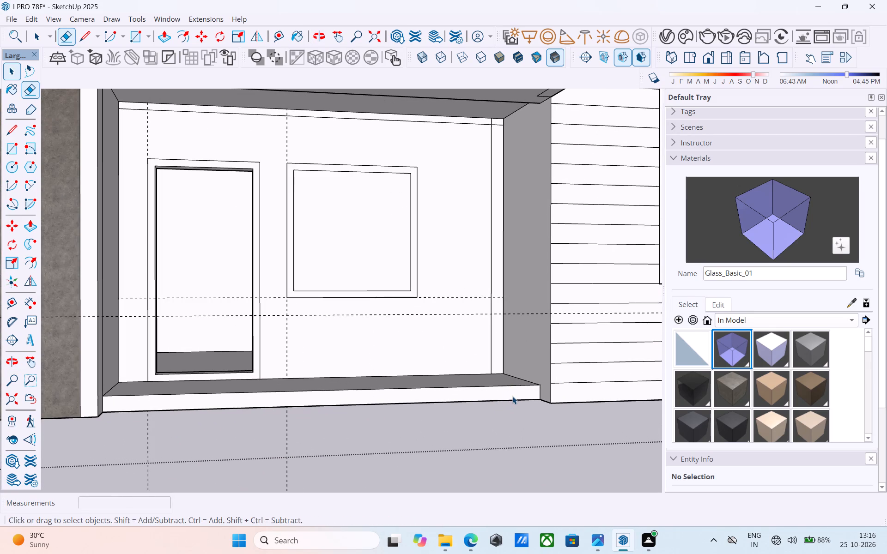
click(512, 396)
key(p)
click(512, 396)
click(576, 384)
key(space)
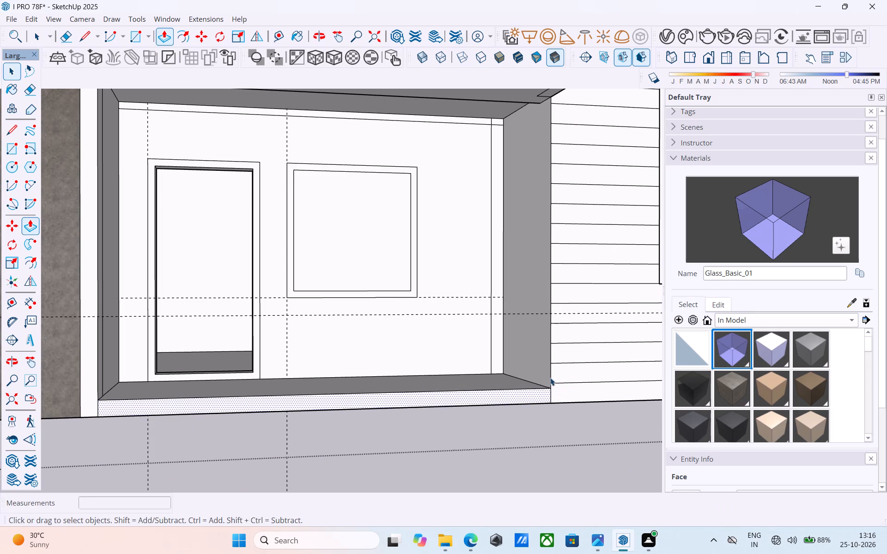
Array the bottom edge of the porch's tower-side wall up to the balcony slab, dividing the height into 14 equal slat spacings.
scroll(544, 367, down, 5)
shift+middle_drag(543, 366, 481, 477)
scroll(474, 416, down, 6)
shift+middle_drag(475, 415, 498, 434)
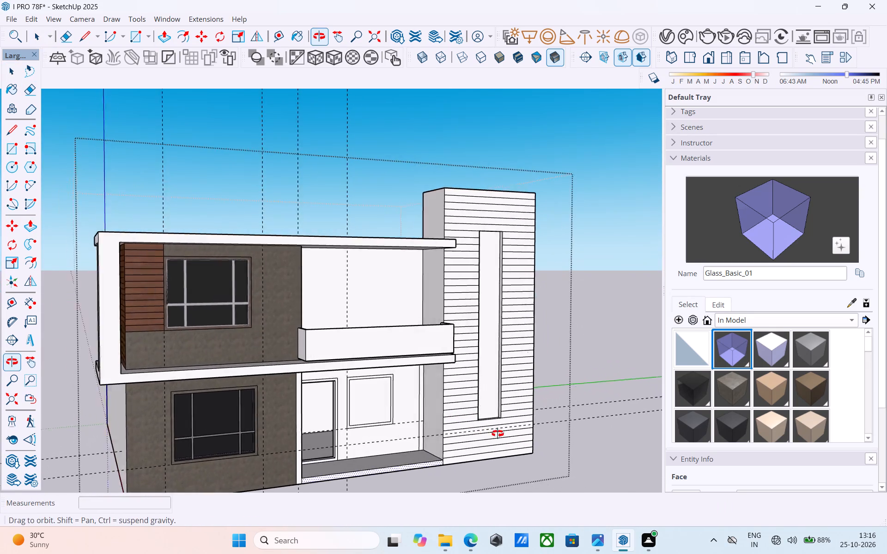
shift+middle_drag(498, 434, 510, 434)
scroll(465, 452, up, 5)
scroll(417, 460, up, 5)
click(413, 456)
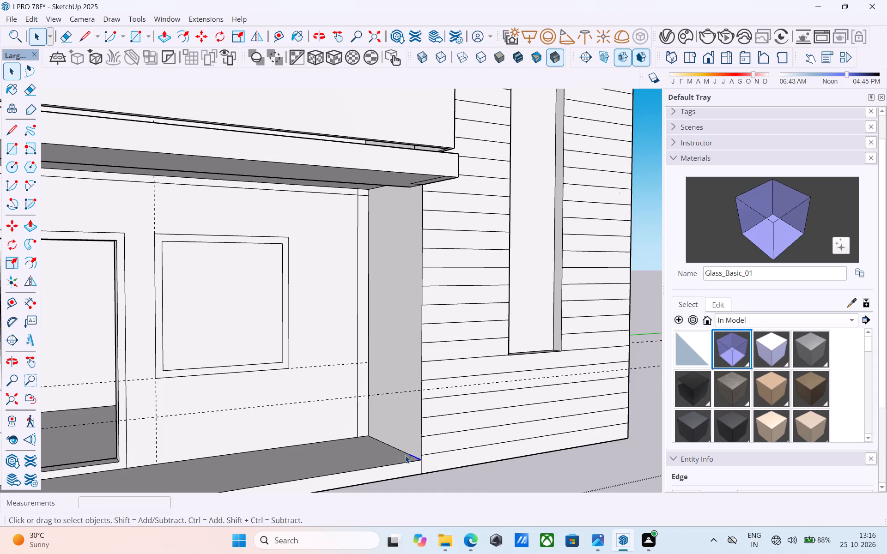
shift+click(404, 451)
key(m)
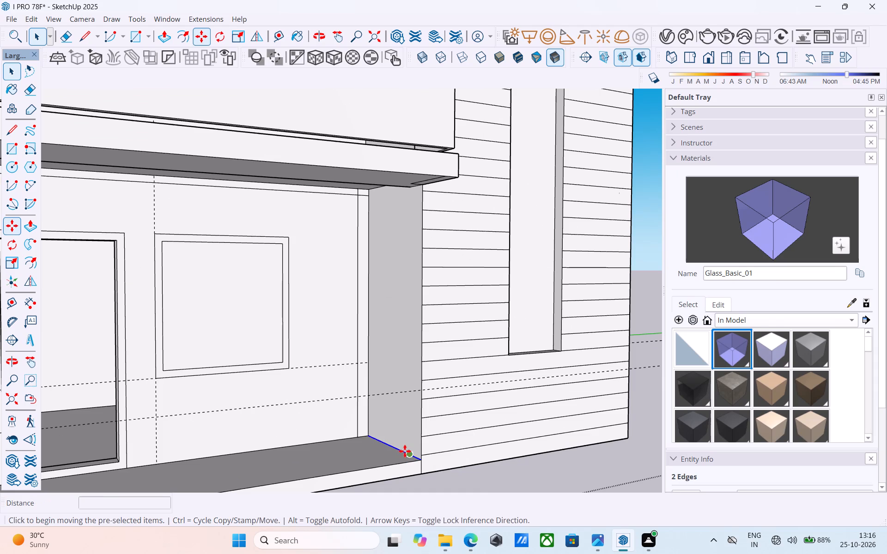
click(419, 456)
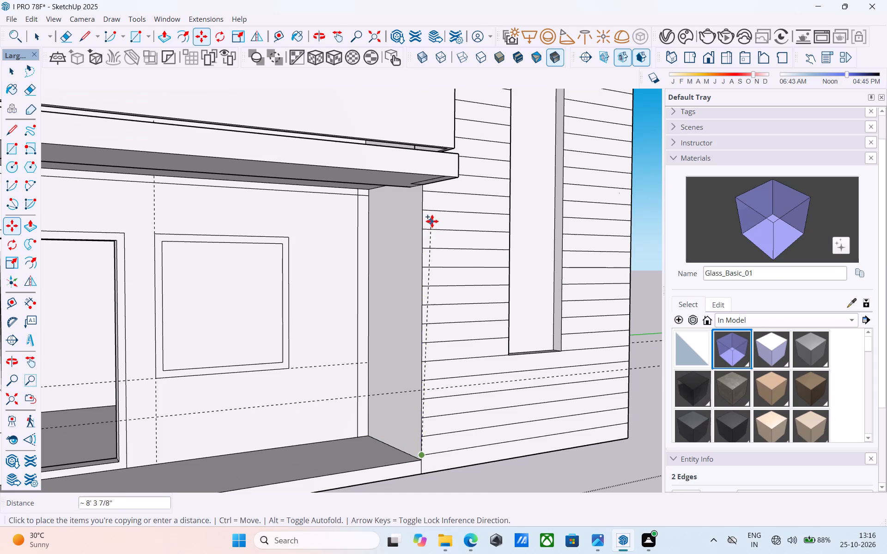
scroll(421, 188, up, 8)
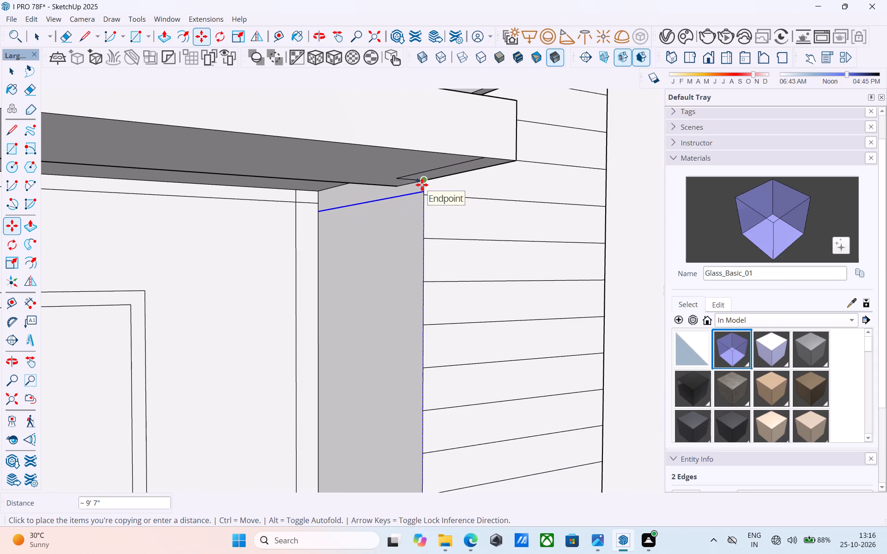
click(422, 185)
key(slash)
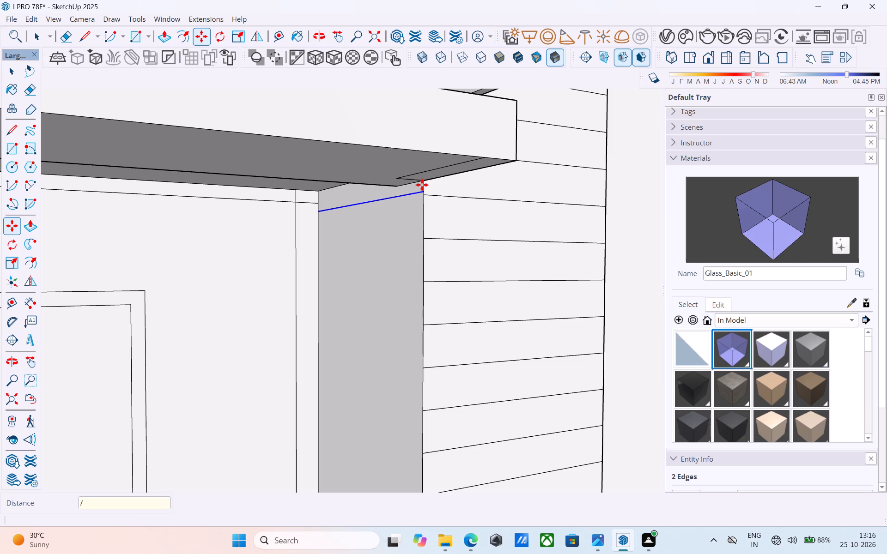
text(14)
key(Return)
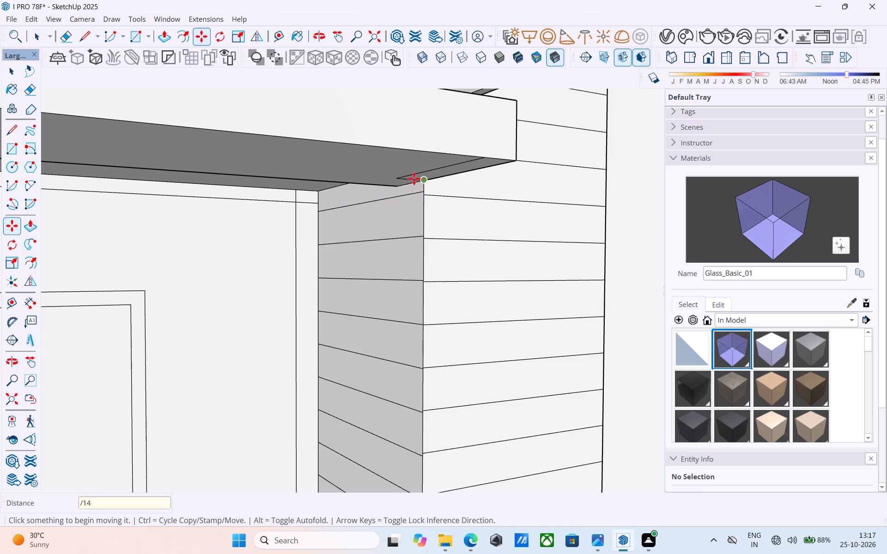
Array the tower's upper side edge 15' 9" down to the balcony floor, dividing the distance into 22 equal slat spacings.
scroll(414, 179, down, 14)
scroll(469, 205, down, 5)
middle_drag(462, 208, 424, 268)
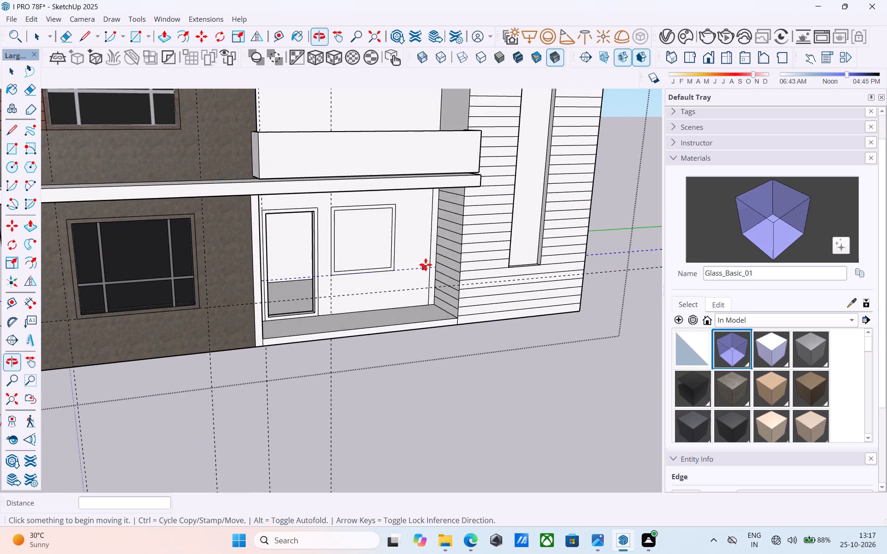
scroll(426, 263, down, 5)
middle_drag(449, 244, 437, 313)
shift+middle_drag(515, 229, 497, 289)
scroll(428, 324, up, 9)
middle_drag(425, 306, 417, 336)
scroll(414, 290, down, 4)
shift+middle_drag(390, 328, 387, 354)
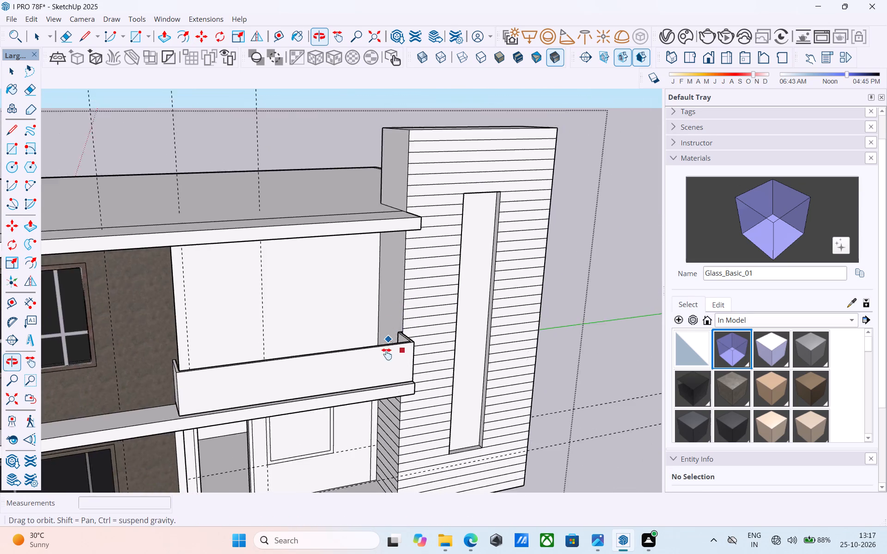
shift+middle_drag(387, 354, 581, 479)
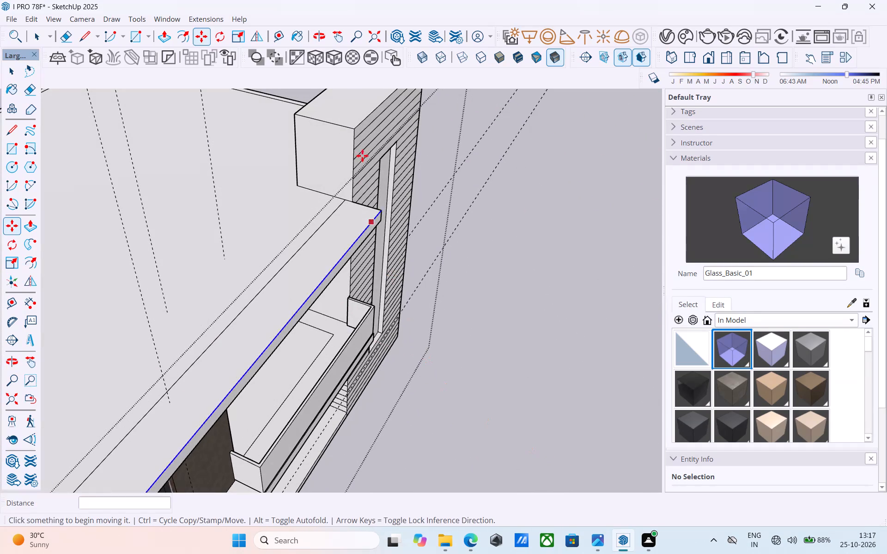
key(space)
click(343, 125)
key(m)
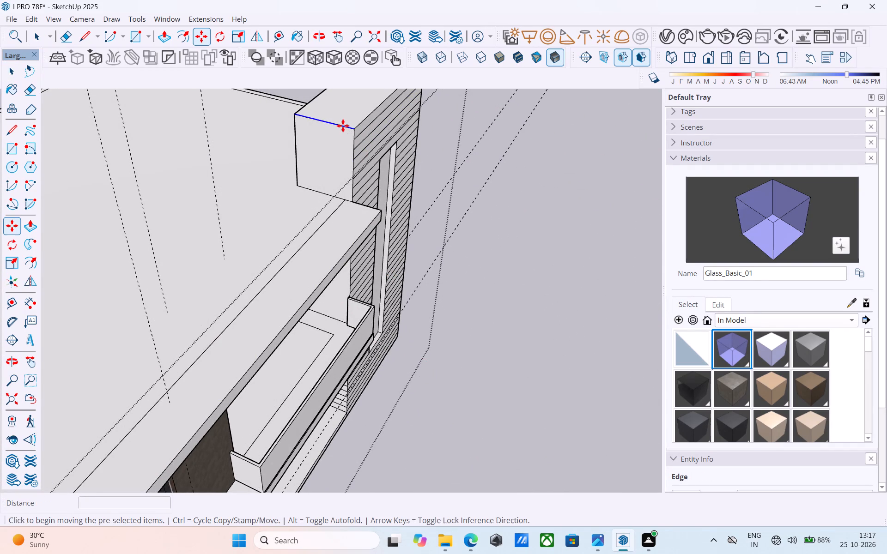
click(354, 130)
scroll(344, 343, up, 3)
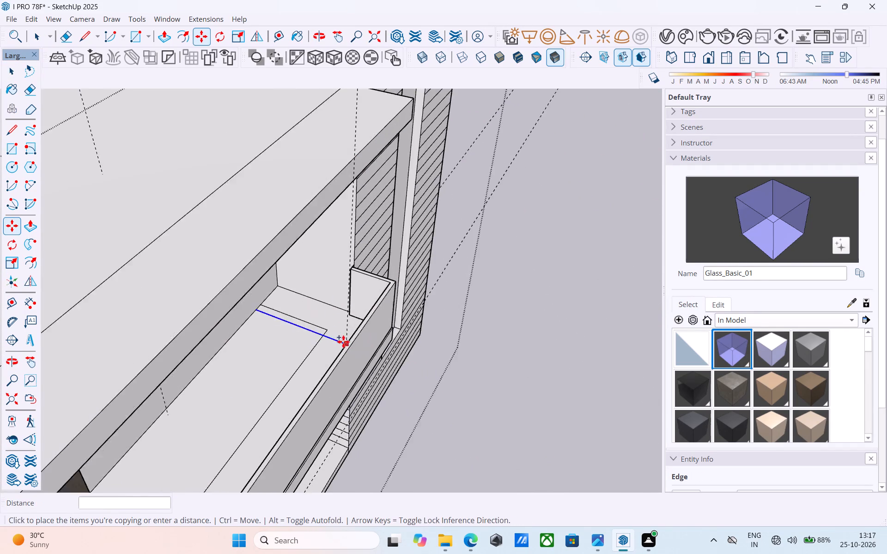
scroll(343, 342, up, 18)
shift+middle_drag(361, 295, 498, 293)
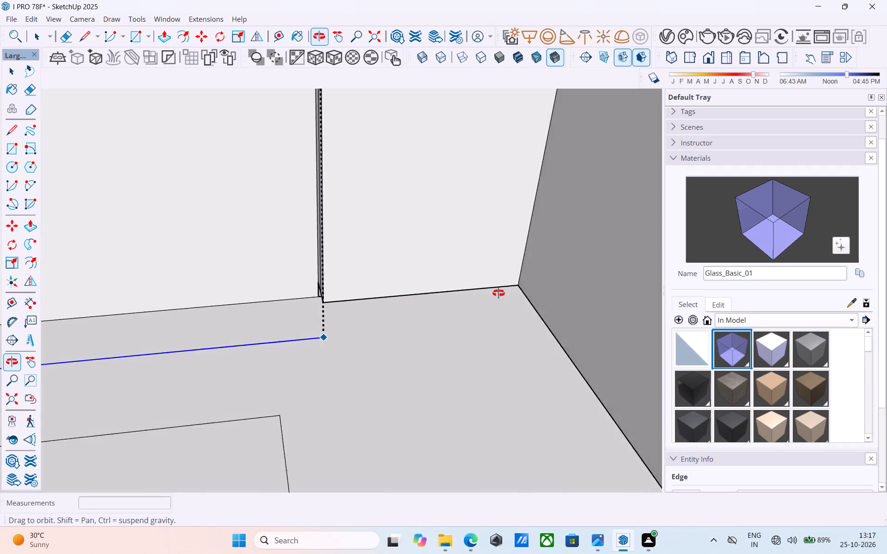
shift+middle_drag(498, 293, 509, 288)
scroll(373, 312, up, 5)
scroll(273, 300, up, 2)
middle_drag(272, 299, 316, 149)
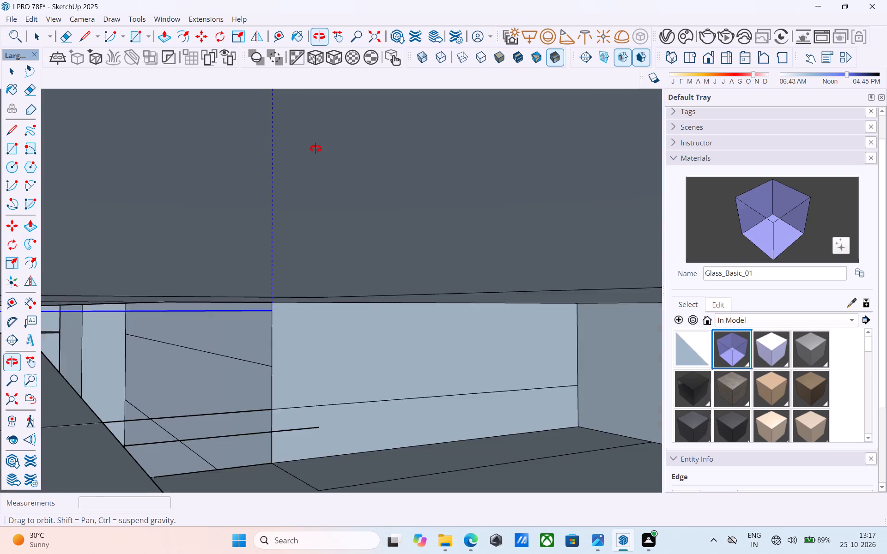
middle_drag(316, 149, 291, 223)
click(273, 296)
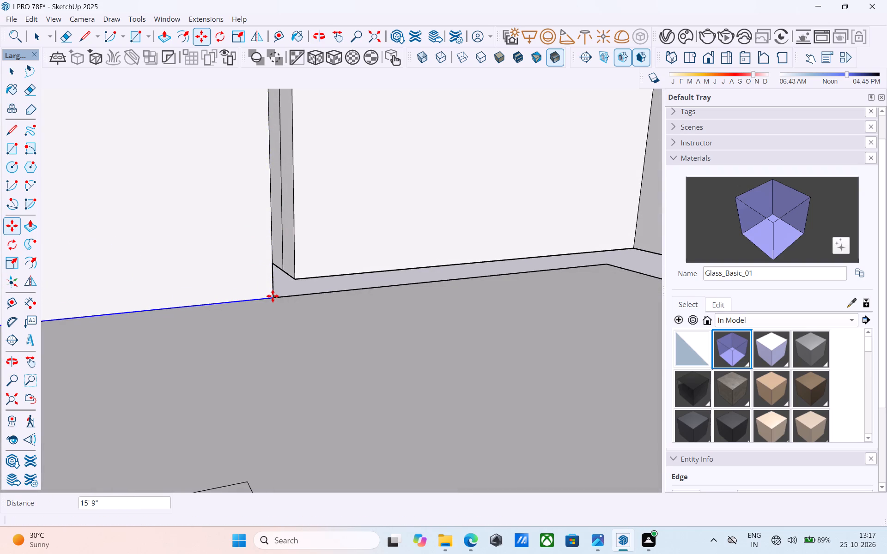
key(slash)
text(22)
key(Return)
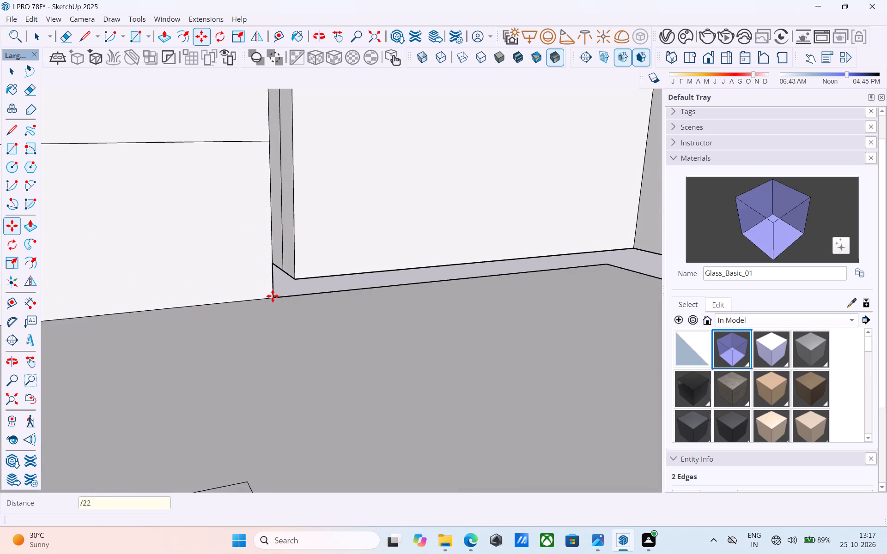
Examine the slat lines on the tower's side and front faces and the overall front elevation from several angles.
scroll(482, 208, down, 1)
middle_drag(480, 208, 207, 262)
scroll(201, 271, down, 8)
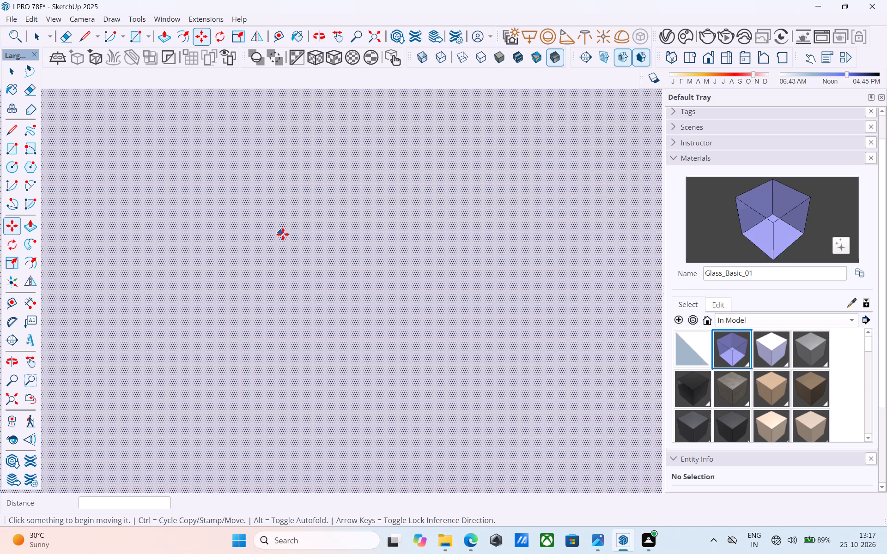
scroll(283, 234, down, 20)
scroll(283, 234, down, 20)
scroll(283, 234, down, 5)
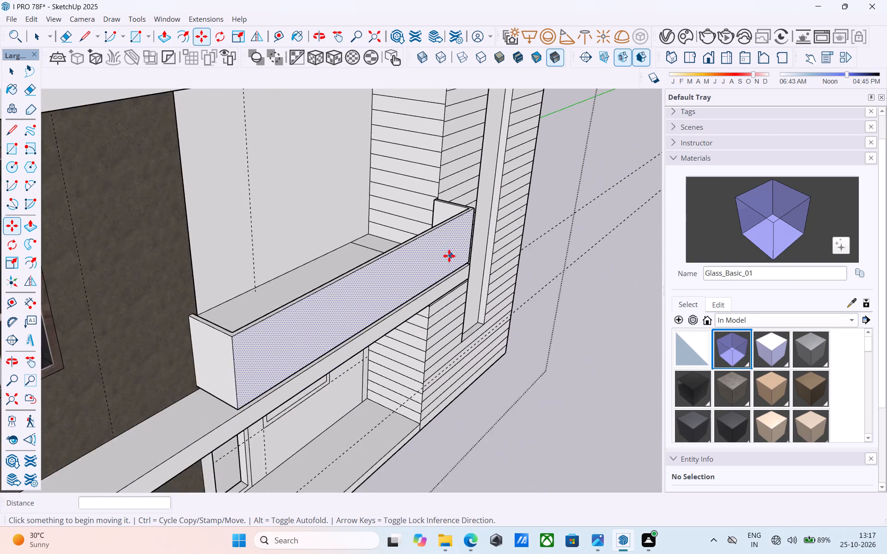
scroll(449, 256, down, 11)
middle_drag(421, 264, 260, 229)
scroll(235, 219, down, 4)
scroll(556, 197, up, 5)
scroll(451, 186, up, 6)
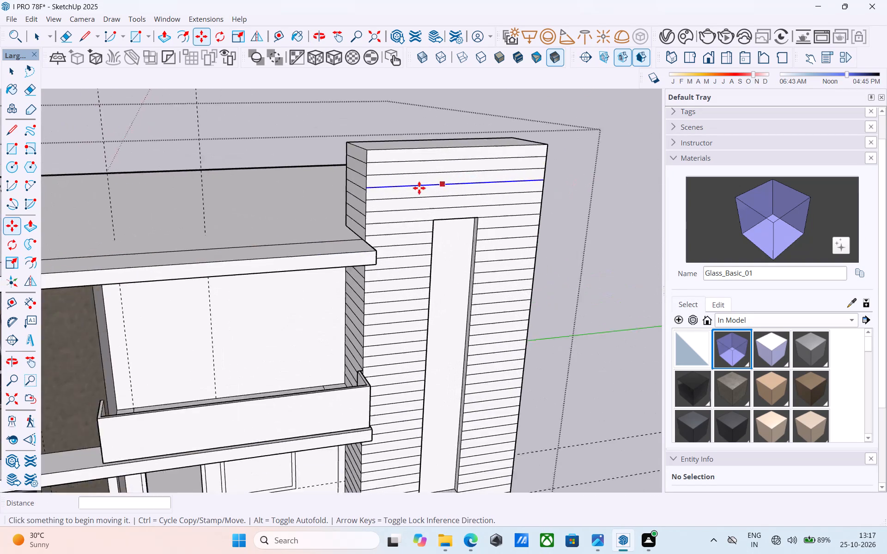
scroll(419, 188, up, 3)
middle_drag(399, 192, 546, 155)
scroll(546, 155, down, 8)
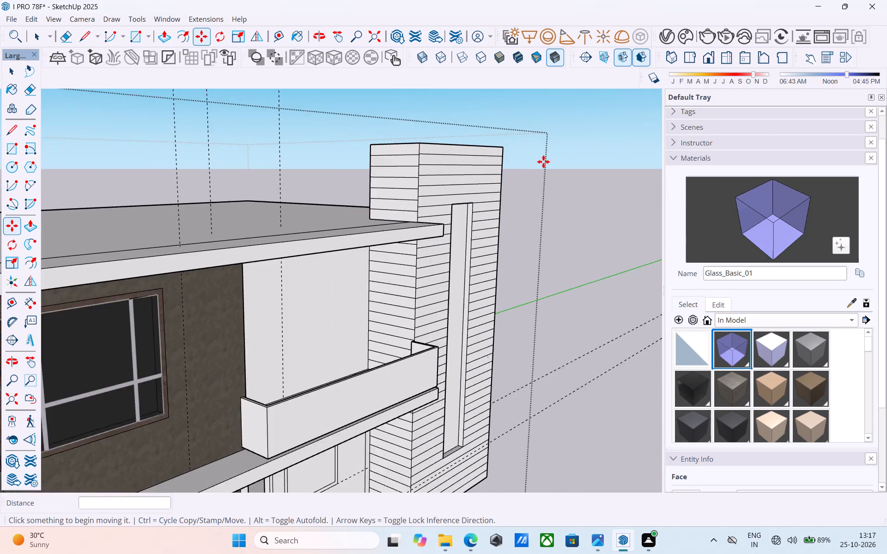
scroll(543, 162, down, 2)
middle_drag(532, 168, 413, 175)
middle_drag(378, 175, 367, 174)
scroll(357, 176, down, 6)
middle_drag(384, 187, 370, 195)
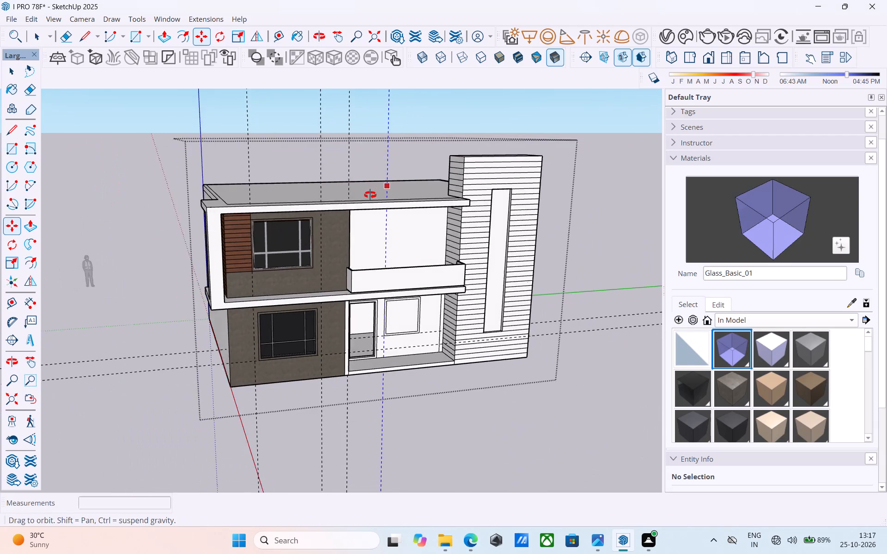
middle_drag(370, 195, 369, 196)
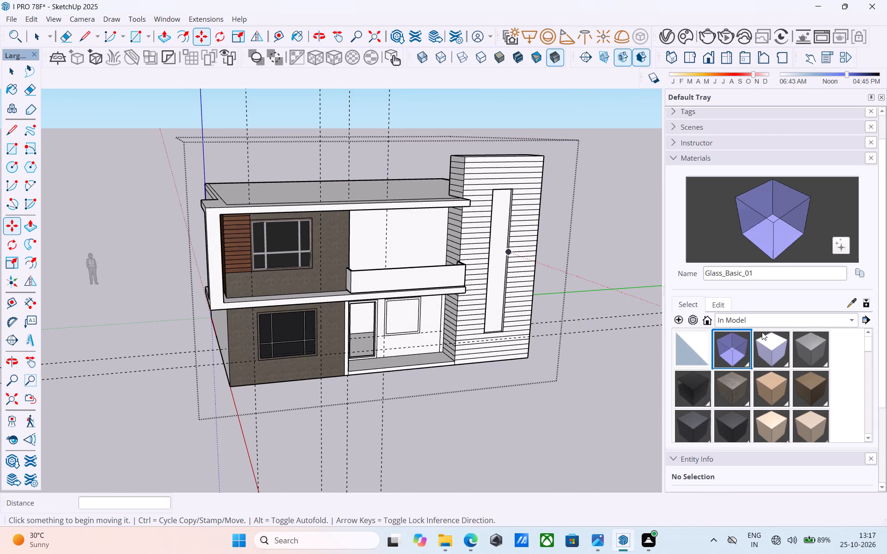
Paint the tower's upper front slats and the side slats above the roof slab with Wood_Veneer_15_1K.
scroll(756, 373, down, 6)
click(821, 387)
scroll(492, 166, up, 3)
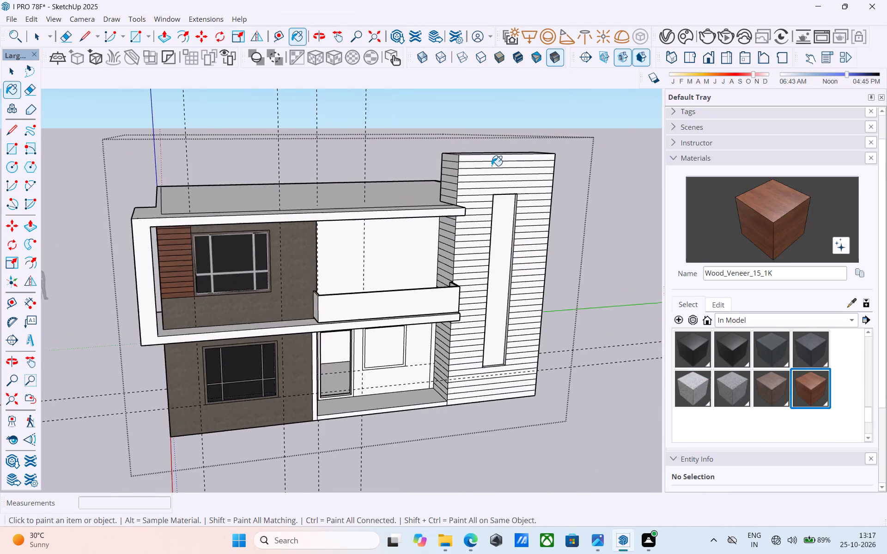
scroll(492, 166, up, 11)
click(434, 151)
click(421, 147)
click(428, 145)
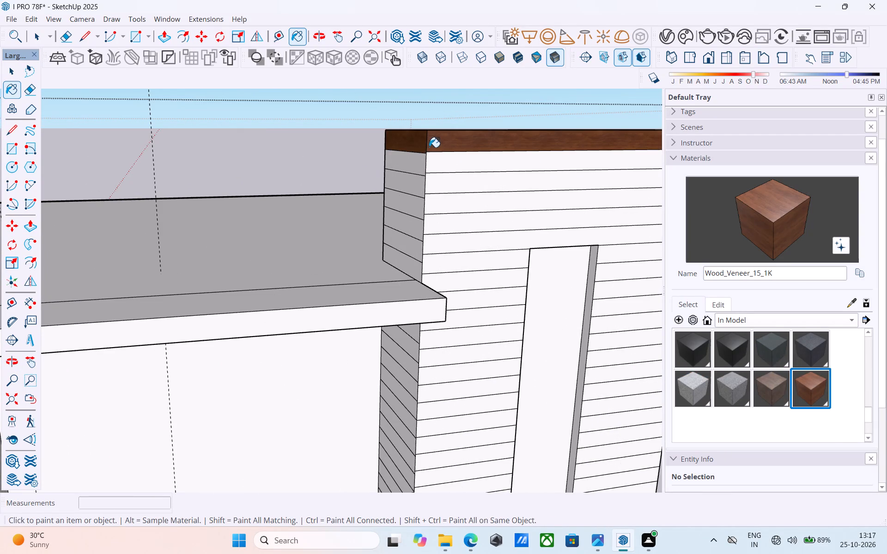
click(431, 154)
click(416, 162)
drag(422, 185, 418, 183)
click(437, 187)
click(437, 212)
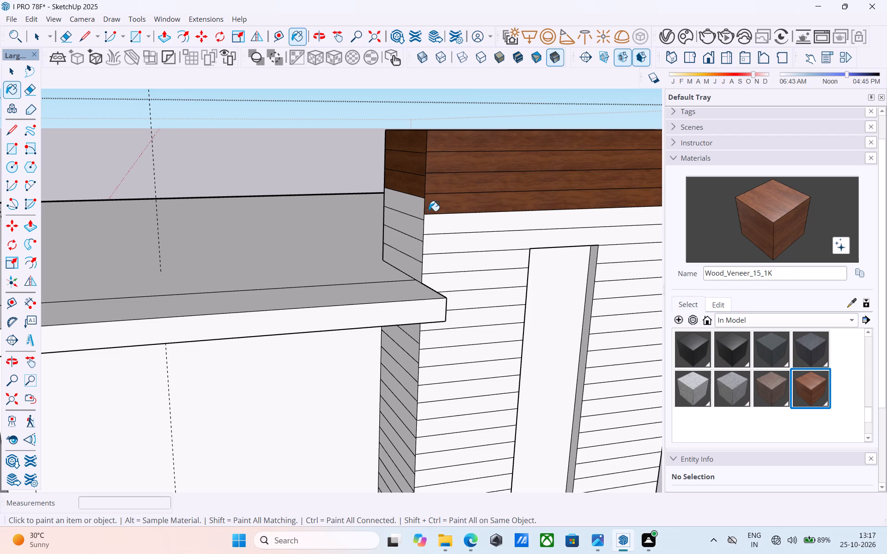
click(419, 213)
click(423, 226)
click(431, 225)
click(429, 243)
click(413, 250)
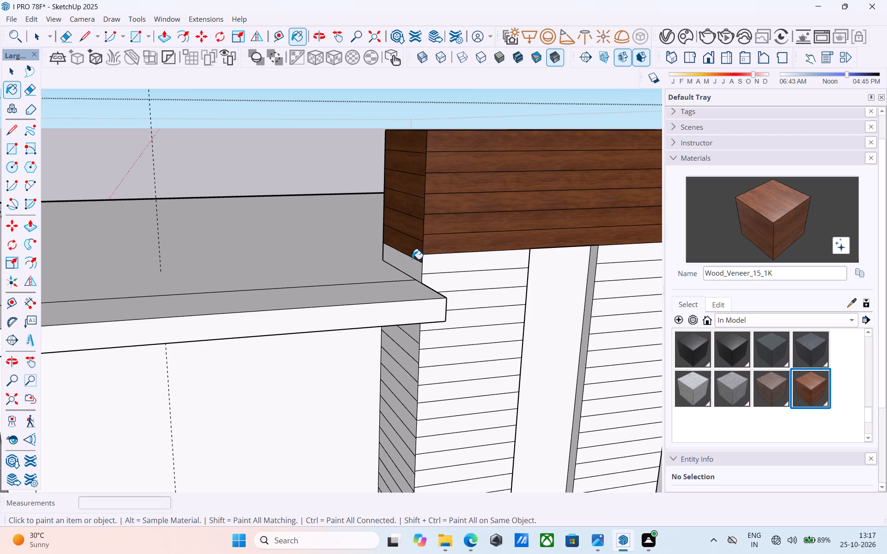
click(412, 260)
click(452, 268)
click(456, 278)
Paint the first side slats beneath the roof slab and the adjoining front slats with Wood_Veneer_15_1K.
scroll(424, 221, down, 6)
scroll(435, 301, up, 1)
middle_drag(432, 297, 432, 253)
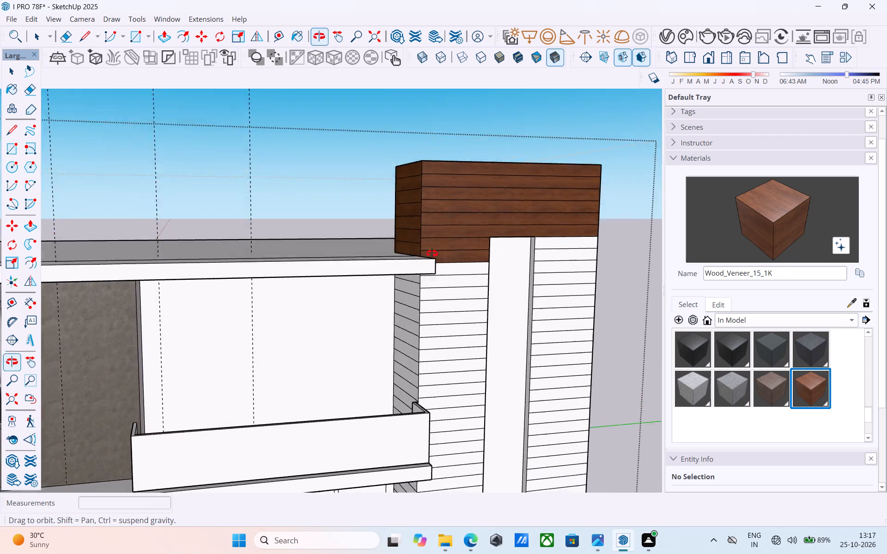
middle_drag(432, 253, 438, 233)
scroll(451, 249, up, 8)
scroll(423, 250, down, 7)
middle_drag(413, 250, 413, 234)
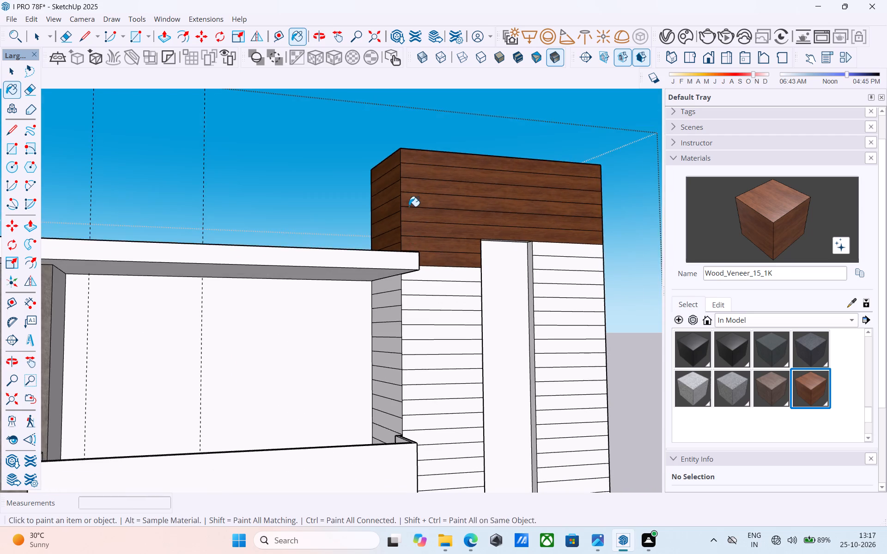
scroll(409, 208, down, 6)
scroll(431, 283, up, 10)
click(416, 211)
click(413, 219)
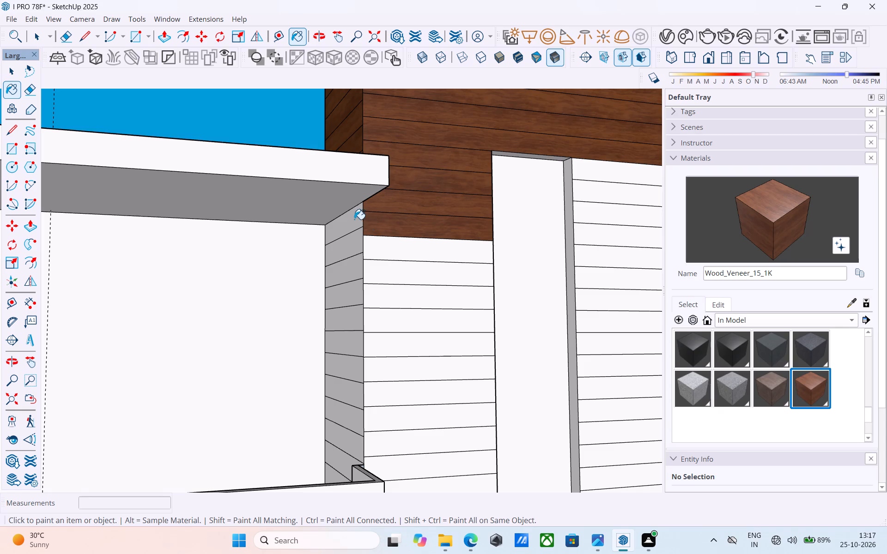
click(354, 219)
click(358, 231)
click(352, 266)
click(389, 257)
click(394, 270)
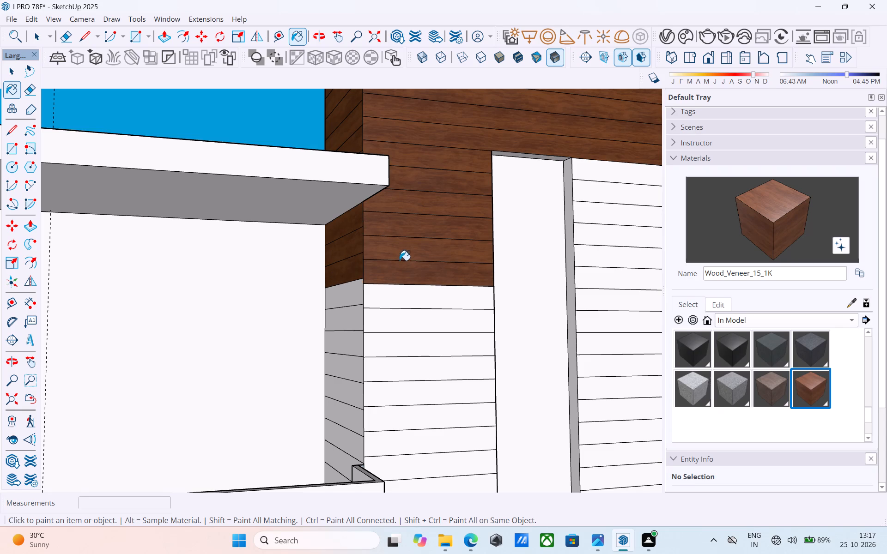
Continue the wood veneer down the recess-side and adjoining front slats to just above the balcony parapet.
click(396, 290)
click(354, 298)
click(353, 318)
drag(389, 312, 387, 320)
click(384, 338)
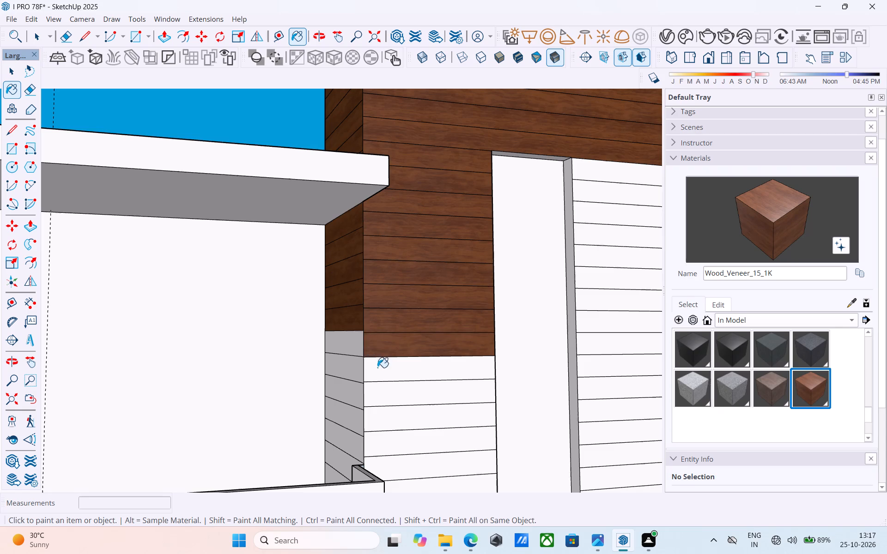
click(359, 345)
click(354, 361)
drag(383, 359, 383, 372)
click(385, 396)
click(361, 398)
drag(349, 417, 348, 433)
click(355, 421)
drag(389, 418, 396, 441)
click(394, 423)
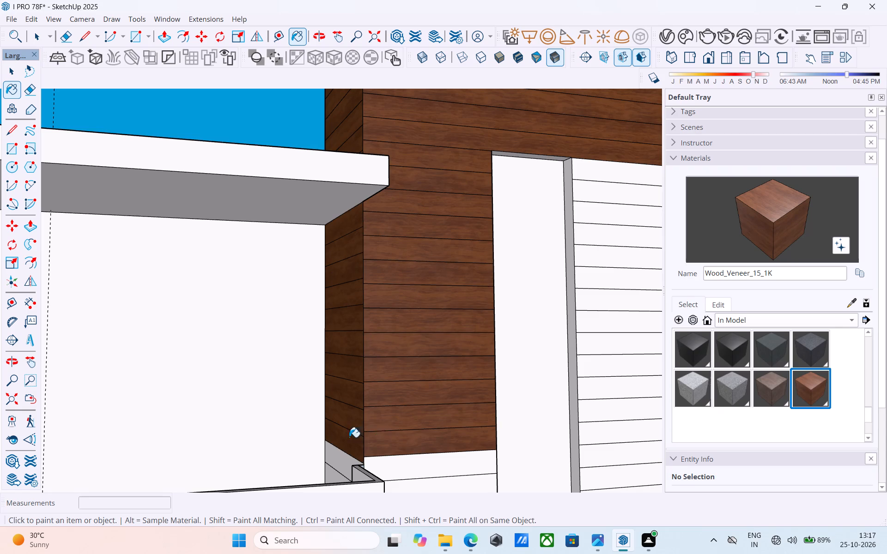
Paint the upper front slats between the tower's white vertical strip and its outer corner with Wood_Veneer_15_1K.
scroll(350, 397, down, 19)
middle_drag(384, 274, 304, 324)
scroll(430, 271, up, 12)
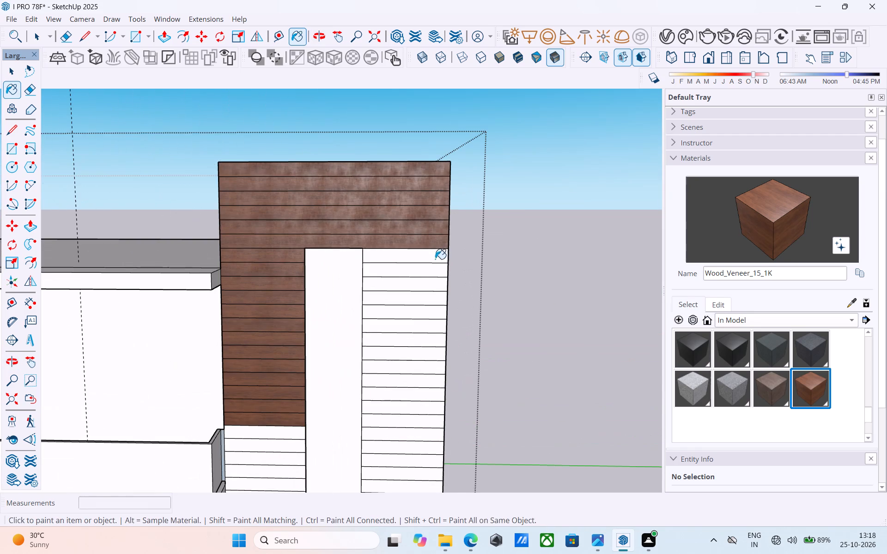
click(432, 255)
click(425, 279)
click(425, 276)
click(414, 303)
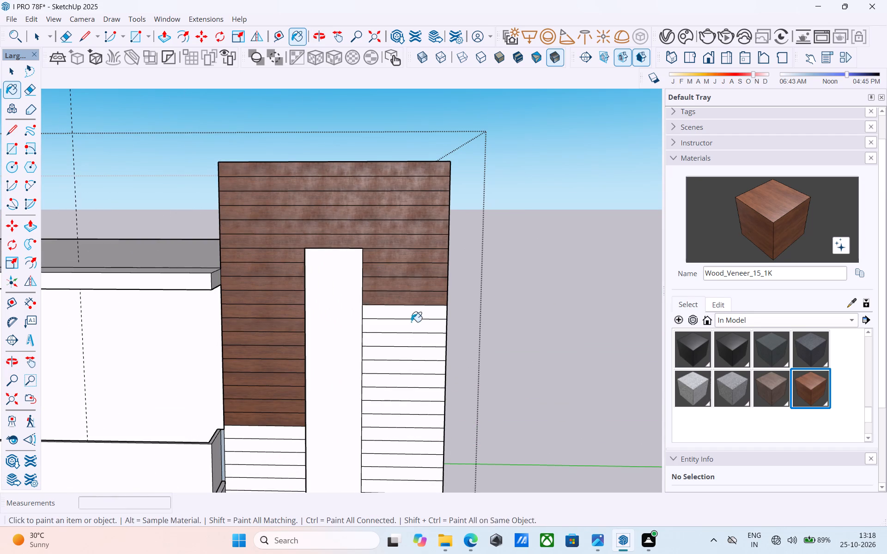
drag(411, 321, 411, 312)
drag(408, 342, 408, 326)
drag(410, 342, 410, 332)
drag(411, 323, 417, 294)
drag(416, 317, 415, 321)
click(414, 330)
drag(412, 344, 412, 340)
drag(416, 353, 415, 347)
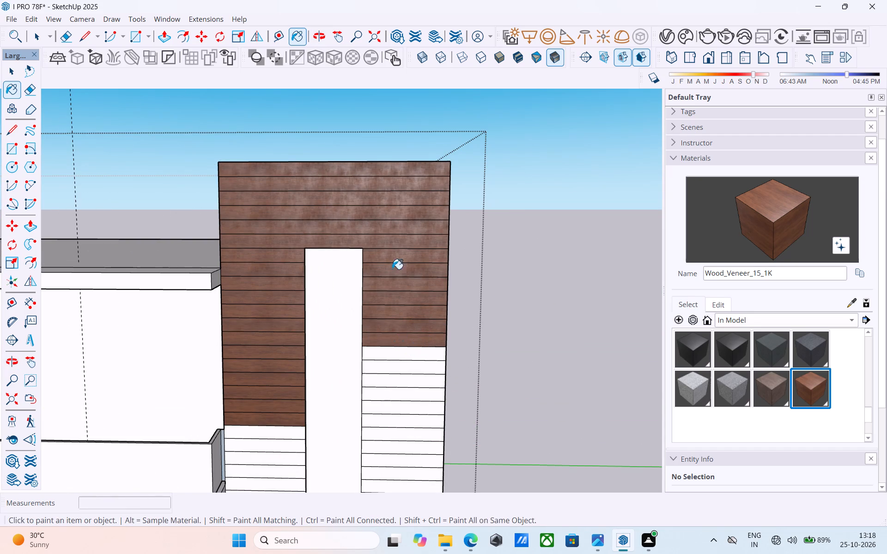
Continue Wood_Veneer_15_1K down the outer-corner front slats to about the balcony slab level.
scroll(392, 269, down, 11)
middle_drag(365, 261, 339, 304)
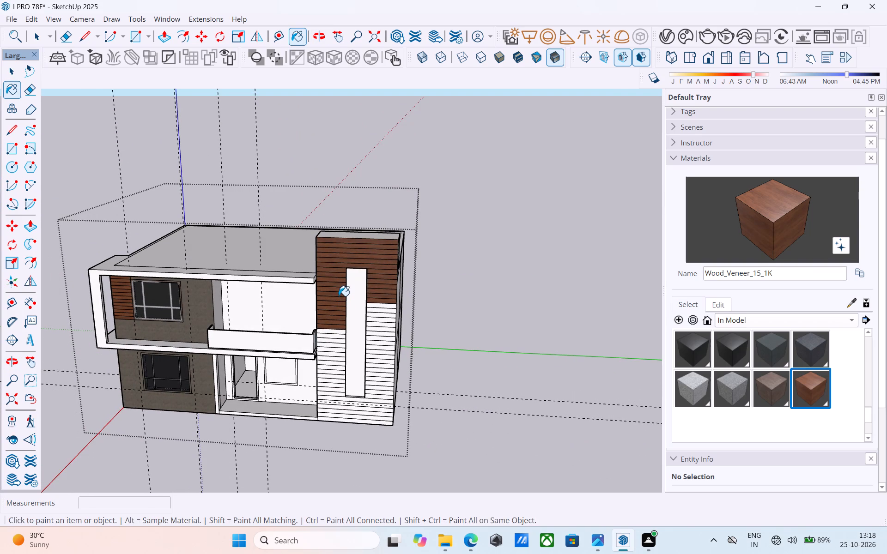
scroll(341, 288, down, 5)
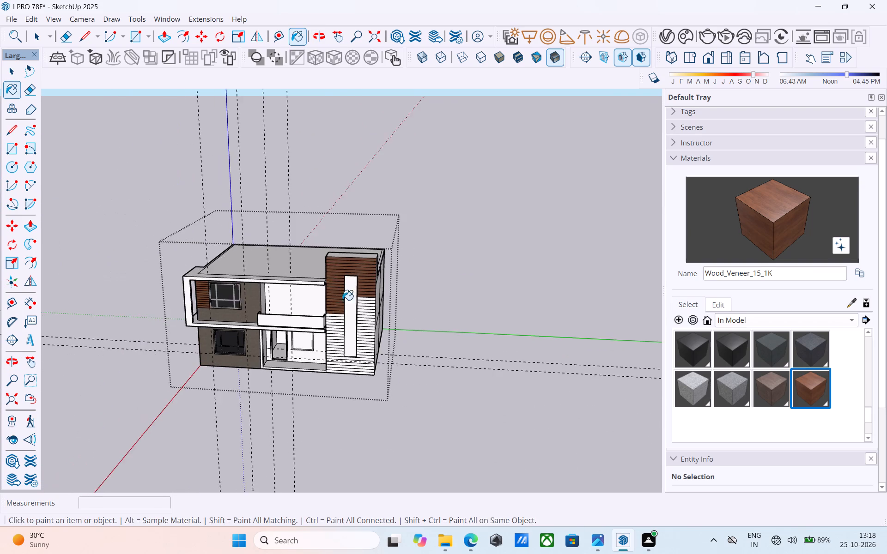
middle_drag(345, 311, 358, 377)
scroll(357, 376, up, 14)
click(376, 245)
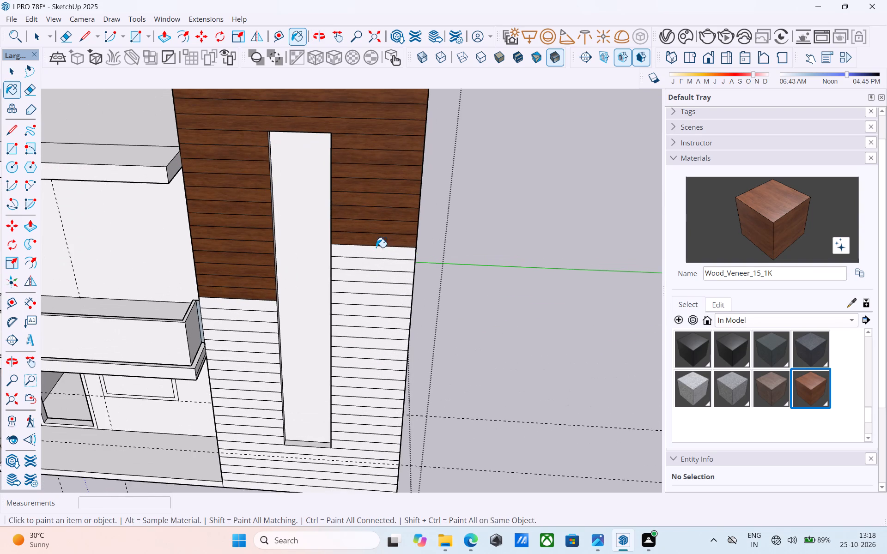
click(376, 251)
click(374, 266)
drag(370, 282, 371, 277)
click(371, 283)
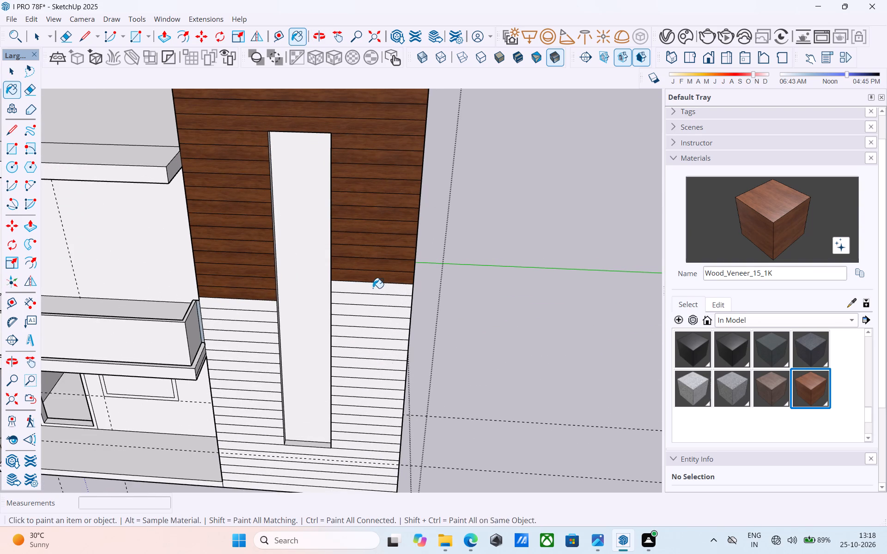
click(373, 289)
drag(373, 303, 373, 294)
click(372, 298)
drag(371, 313, 372, 309)
drag(371, 327, 370, 319)
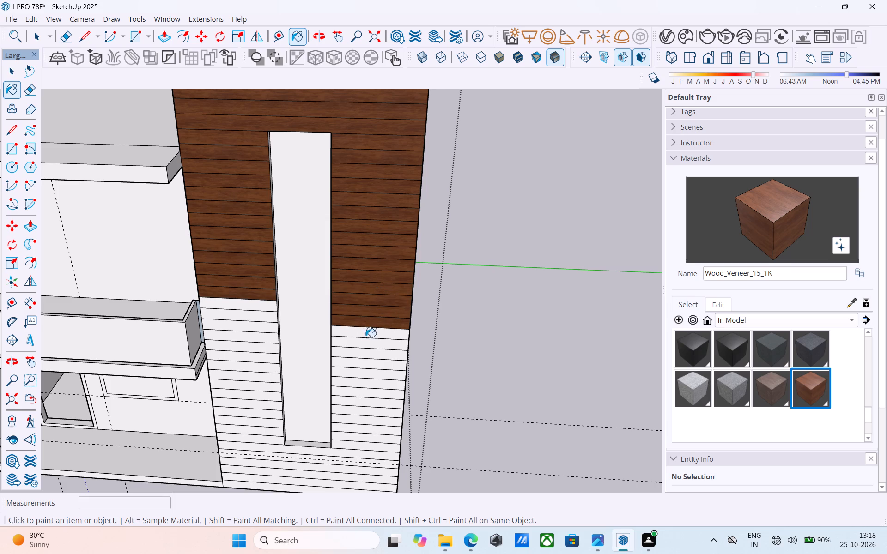
drag(364, 338, 365, 331)
click(369, 343)
click(369, 351)
Paint the tower's balcony-side front slats with Wood_Veneer_15_1K from the parapet to just below the balcony slab.
scroll(371, 358, down, 5)
middle_drag(370, 362, 380, 302)
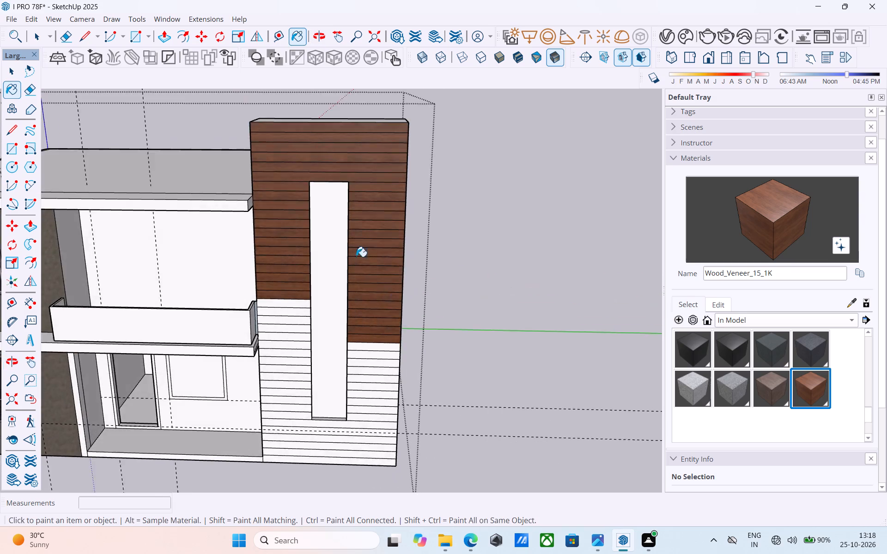
scroll(354, 248, down, 6)
scroll(355, 338, up, 9)
click(240, 195)
click(238, 205)
click(241, 191)
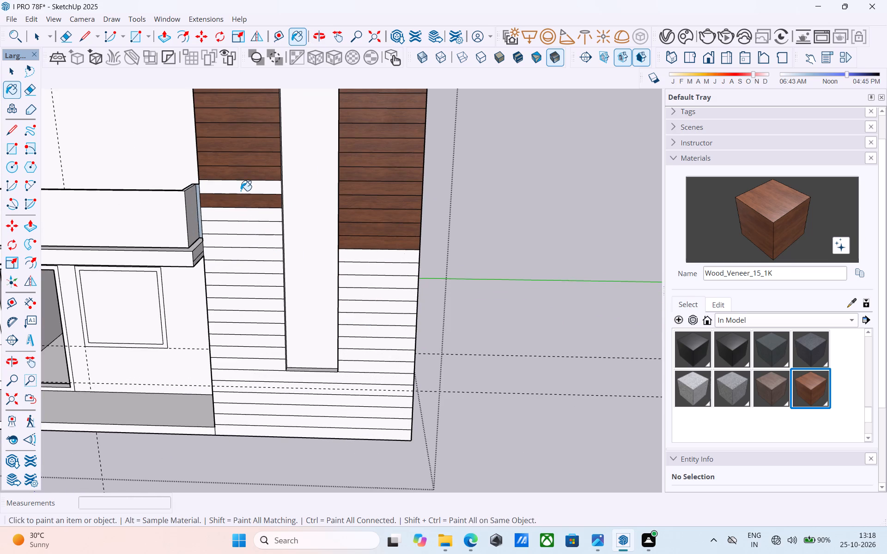
click(240, 213)
click(238, 227)
click(238, 243)
click(239, 254)
click(240, 269)
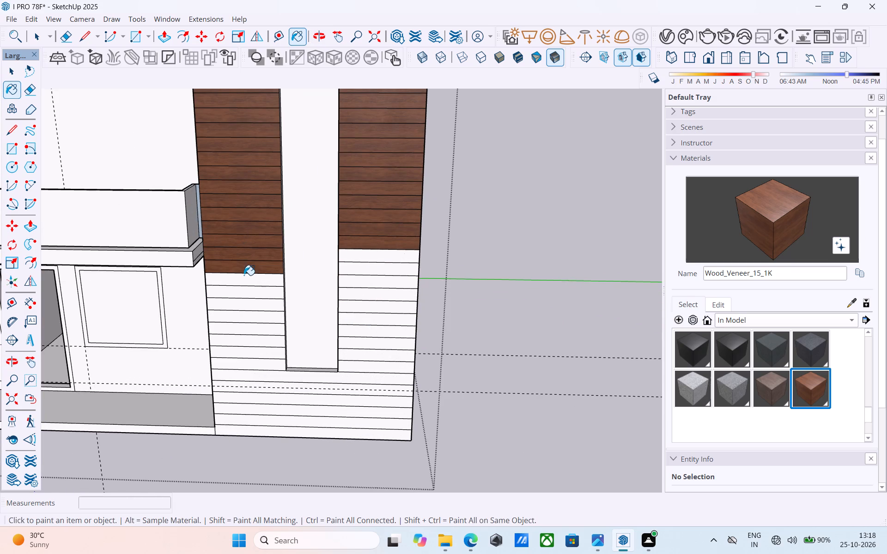
click(247, 286)
click(247, 302)
drag(247, 284, 249, 277)
click(249, 292)
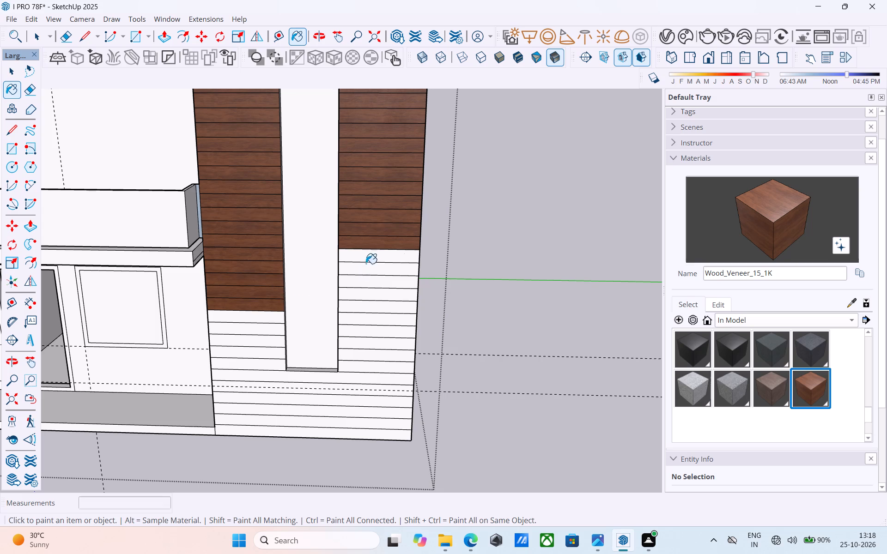
Paint the remaining front slats on both sides of the white vertical strip with Wood_Veneer_15_1K down to the strip's base.
click(368, 262)
click(375, 271)
click(375, 277)
click(373, 297)
click(368, 308)
click(364, 322)
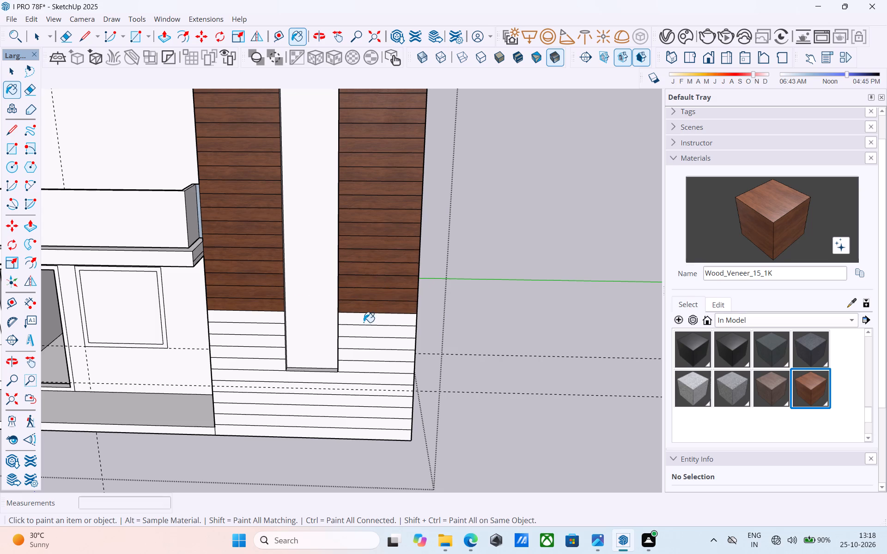
click(266, 316)
click(262, 324)
click(258, 331)
click(255, 343)
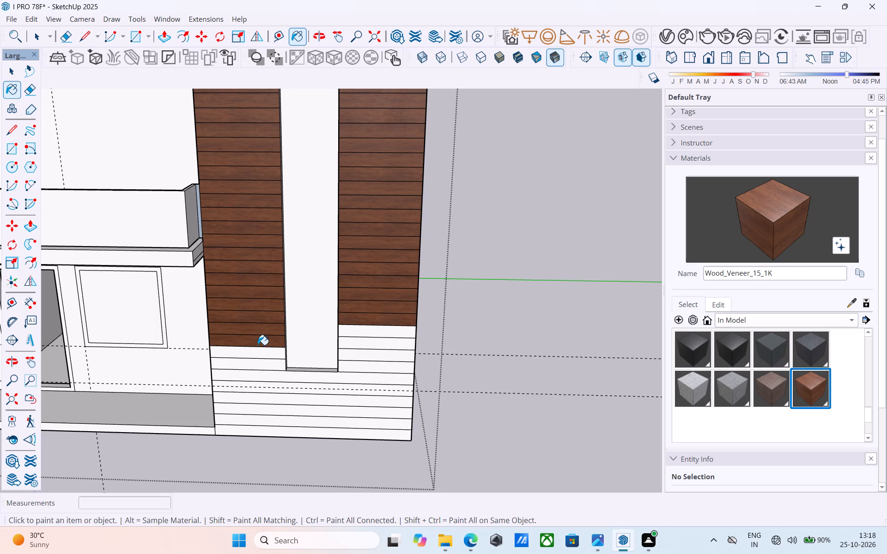
click(261, 354)
click(342, 333)
click(362, 349)
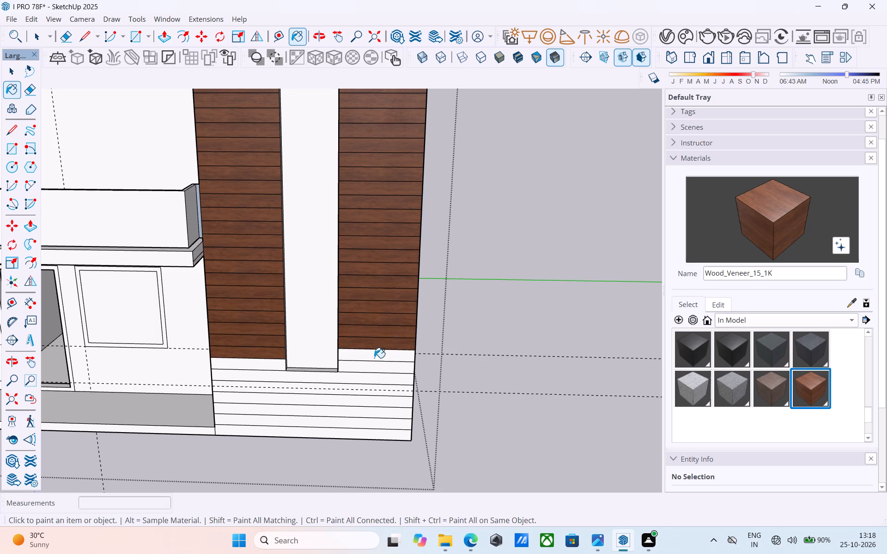
click(374, 358)
click(374, 371)
click(283, 367)
Paint the full-width slats and bottom band below the white vertical strip with Wood_Veneer_15_1K.
click(279, 376)
click(277, 391)
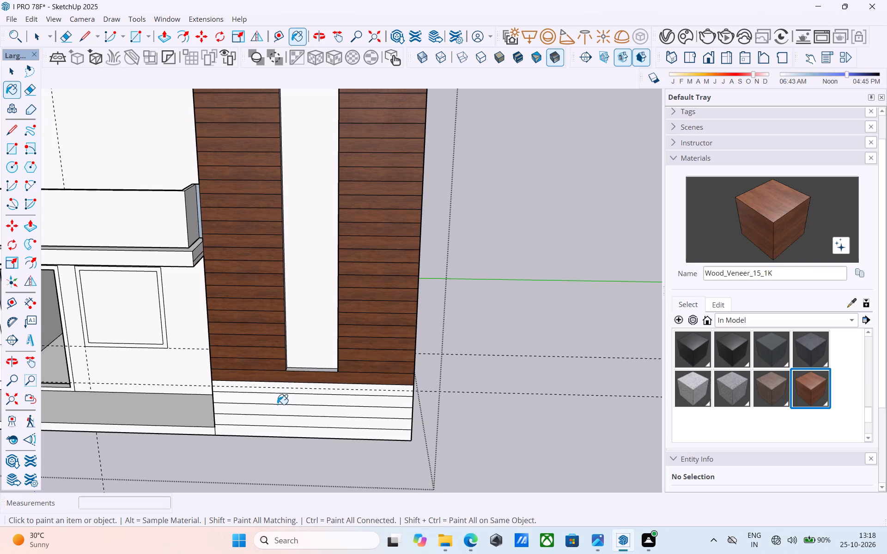
click(274, 392)
click(273, 403)
click(274, 410)
click(272, 422)
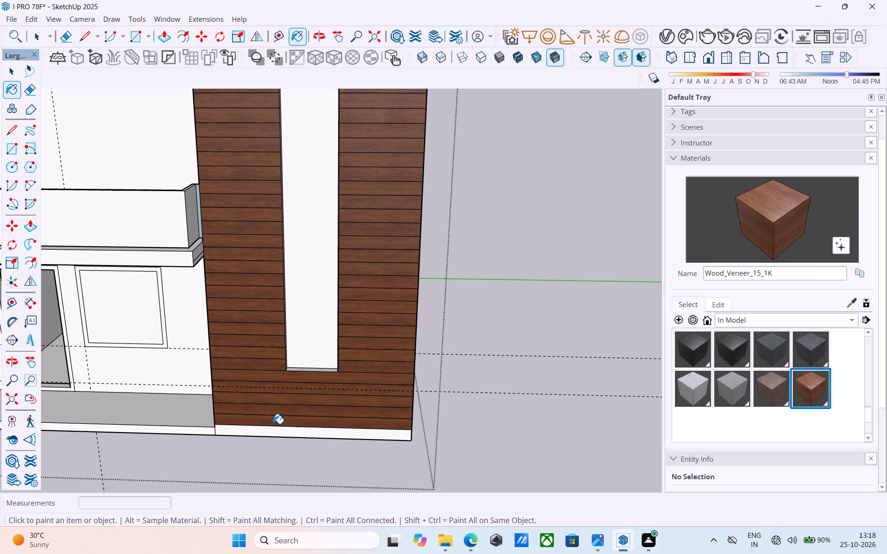
click(276, 435)
Examine the wood-clad tower and the overall front elevation from several angles.
scroll(298, 429, down, 15)
middle_drag(373, 406, 434, 229)
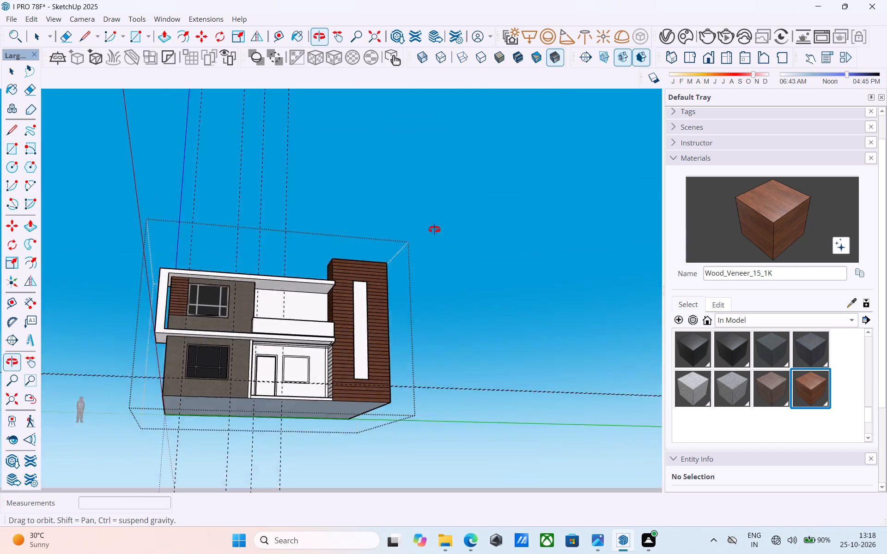
middle_drag(434, 229, 360, 136)
scroll(357, 205, up, 9)
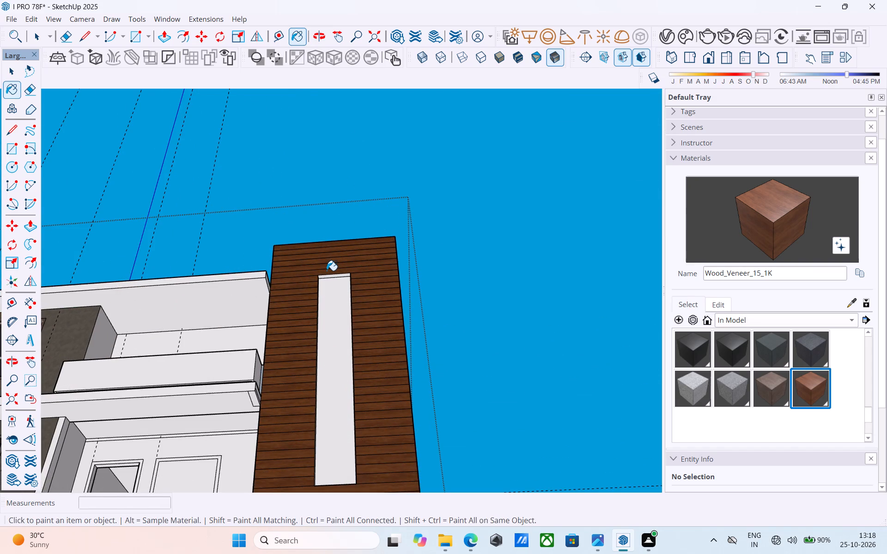
scroll(327, 271, down, 9)
middle_drag(330, 272, 431, 425)
scroll(421, 318, down, 3)
middle_drag(422, 328, 455, 390)
scroll(347, 293, up, 2)
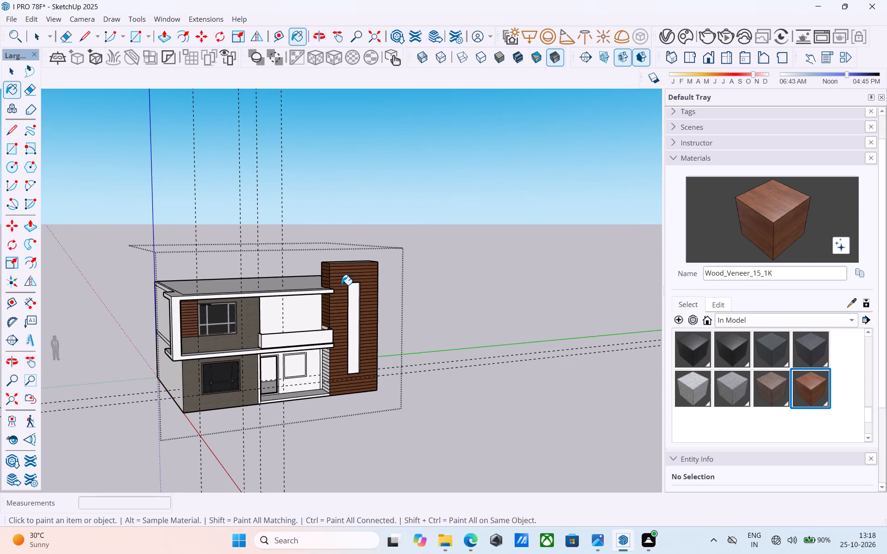
scroll(434, 259, down, 4)
middle_drag(434, 259, 339, 254)
scroll(339, 254, up, 2)
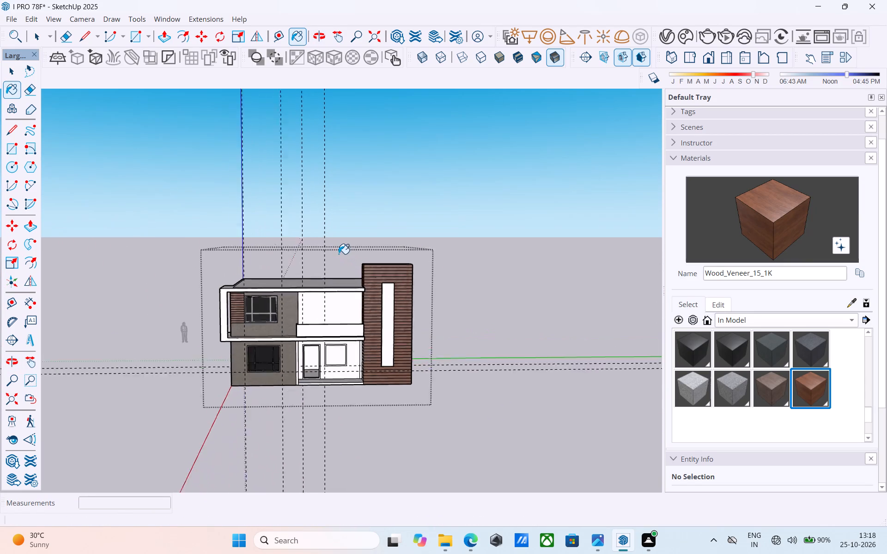
scroll(339, 254, up, 2)
scroll(389, 265, down, 4)
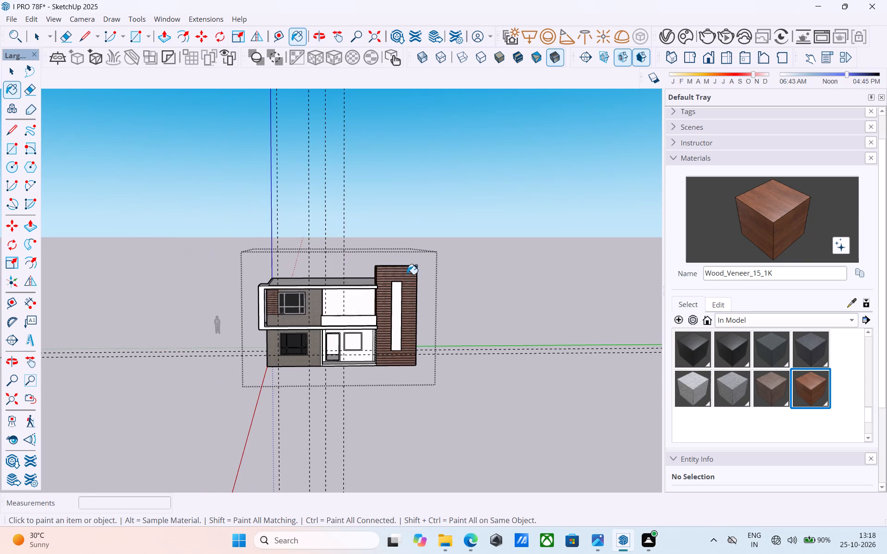
Push the inner face of the ground-floor window beside the door 6" back through the wall to open it.
scroll(271, 336, up, 6)
scroll(483, 334, up, 8)
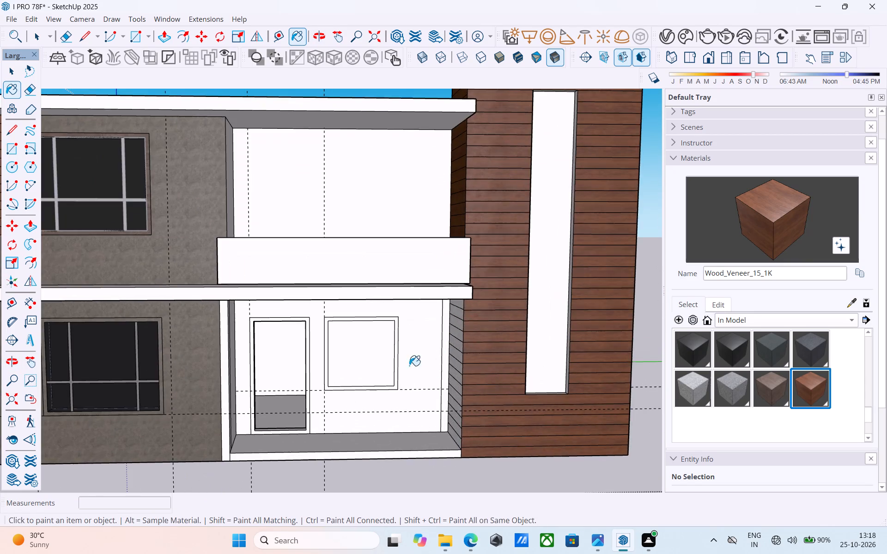
scroll(388, 375, up, 9)
middle_drag(387, 377, 535, 373)
key(space)
click(380, 348)
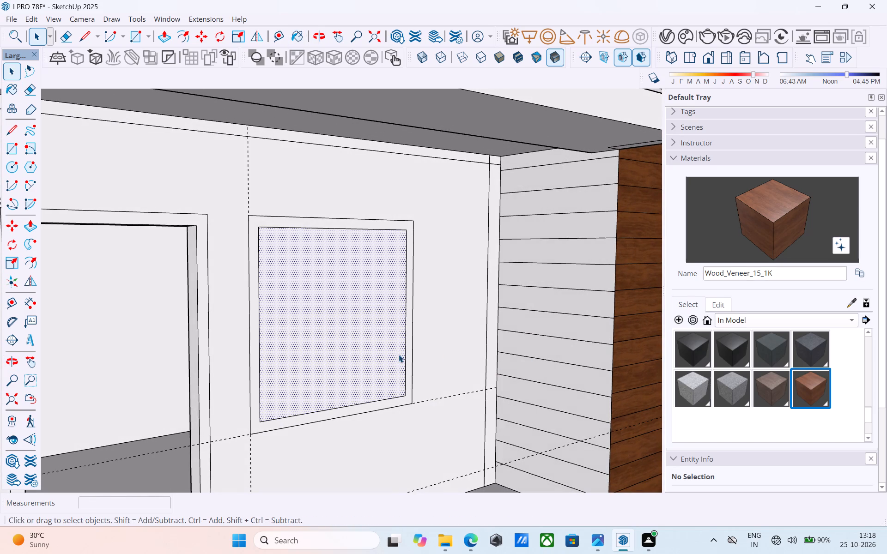
key(p)
click(359, 325)
click(339, 314)
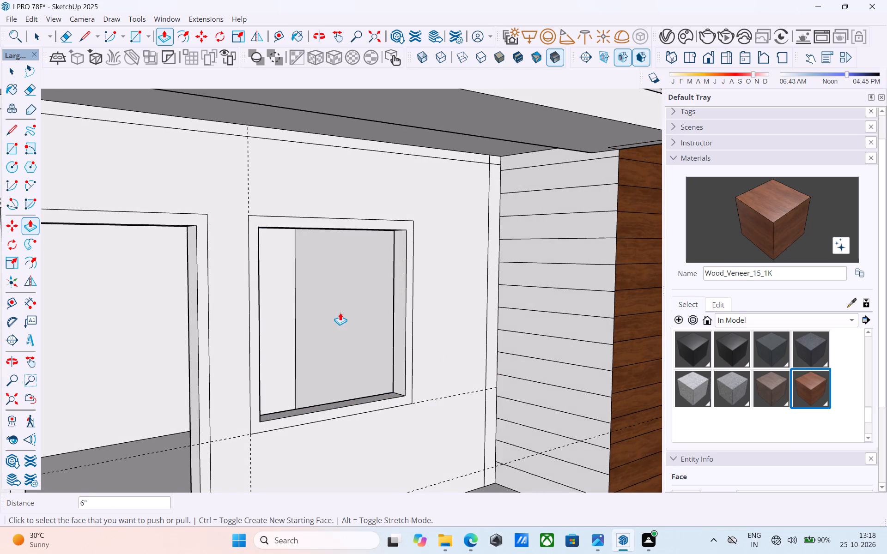
Widen the window opening towards the tower by pushing its tower-side jamb outward 1'.
scroll(345, 313, down, 4)
middle_drag(359, 318, 386, 325)
scroll(431, 337, up, 4)
key(space)
click(459, 329)
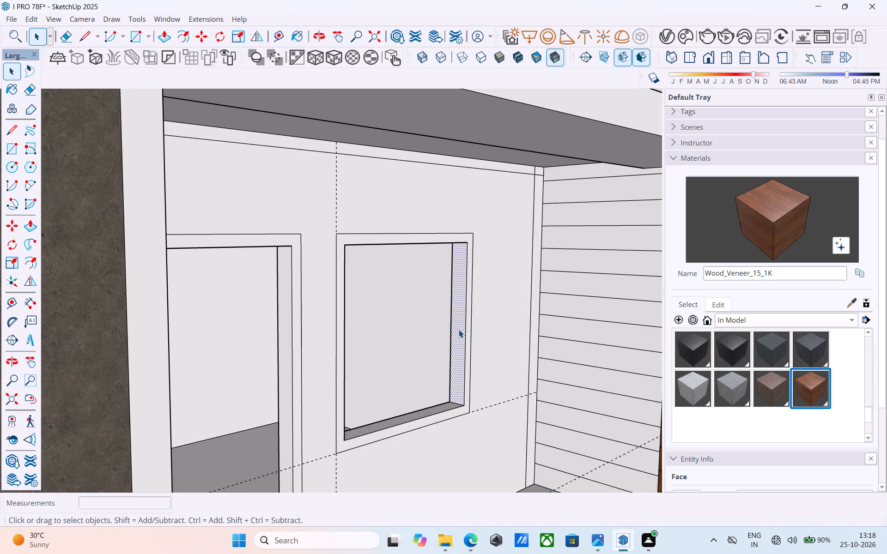
key(p)
click(459, 330)
click(486, 316)
click(463, 321)
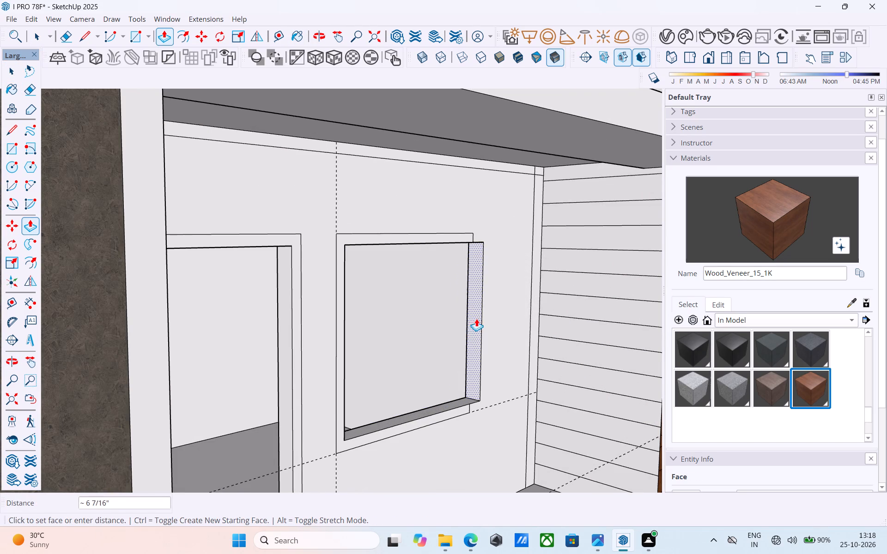
text(1')
key(Return)
Deepen the window opening by pushing its sill past the frame outline and down 1.5'.
scroll(484, 314, down, 3)
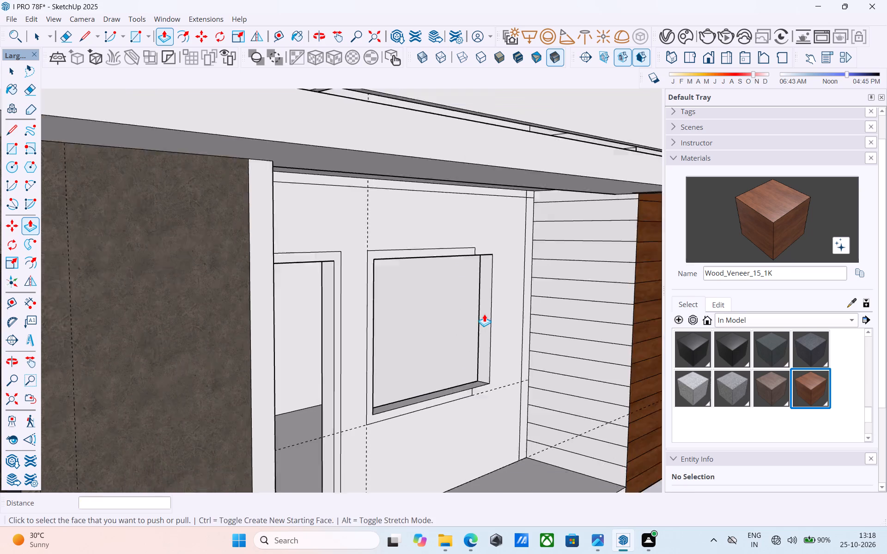
scroll(484, 314, down, 2)
middle_drag(484, 313, 408, 301)
scroll(501, 277, down, 10)
middle_drag(478, 313, 468, 447)
scroll(439, 258, up, 4)
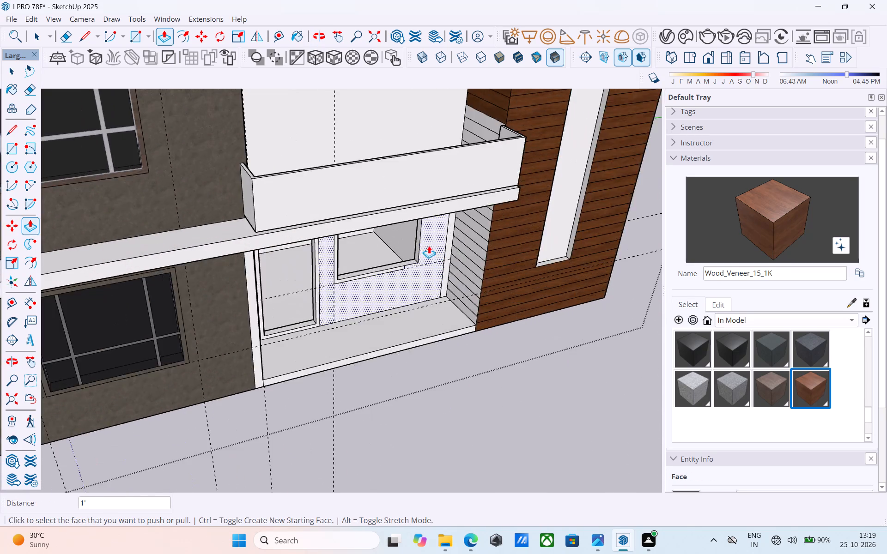
scroll(429, 246, up, 12)
click(356, 270)
click(358, 279)
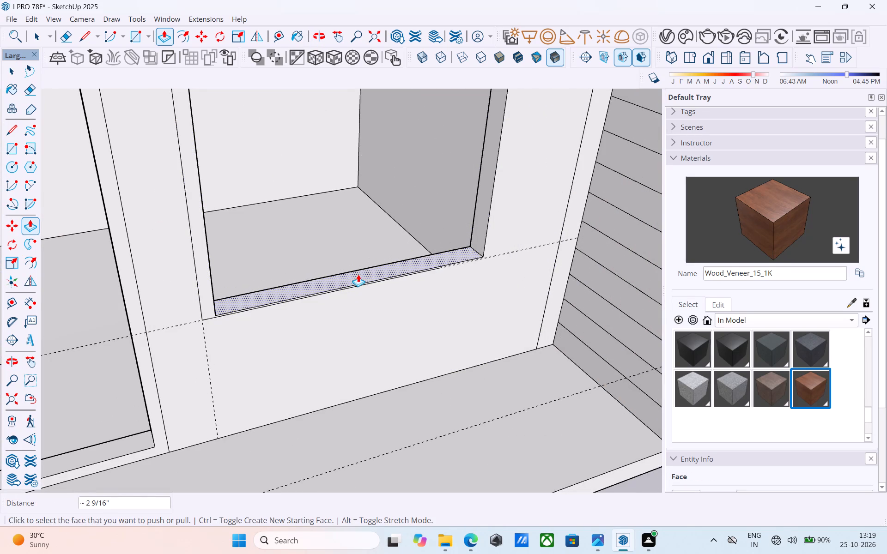
click(358, 274)
click(363, 298)
click(358, 281)
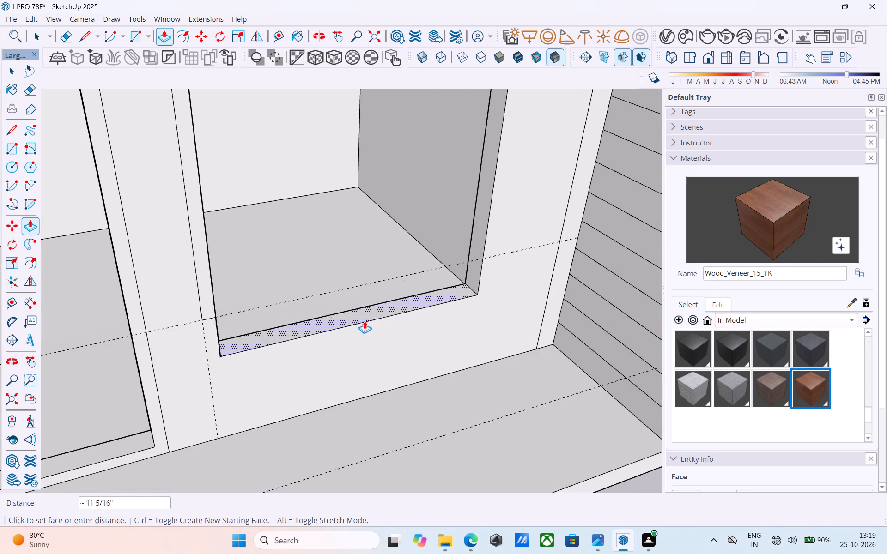
text(1.5')
key(Return)
Examine the enlarged window opening and the frame lines around it beneath the balcony.
scroll(383, 324, down, 10)
middle_drag(444, 360, 416, 327)
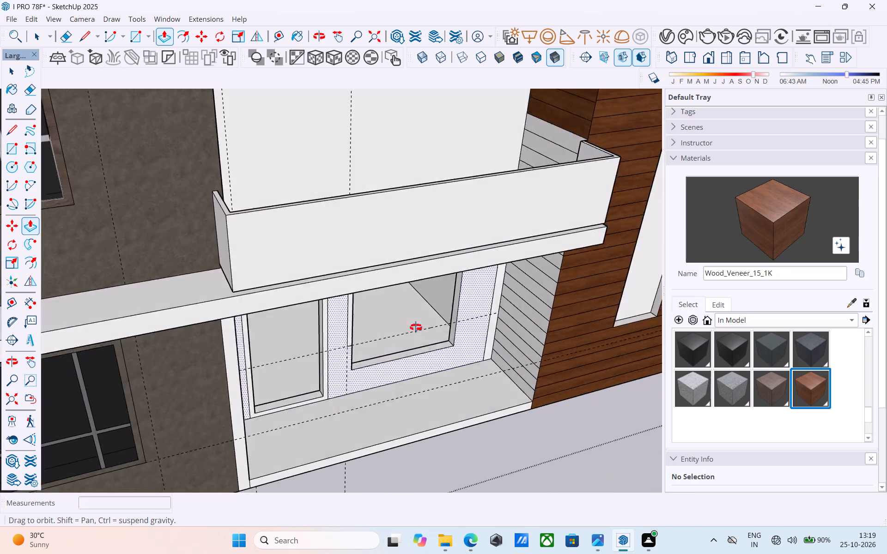
middle_drag(416, 327, 378, 208)
scroll(368, 202, down, 6)
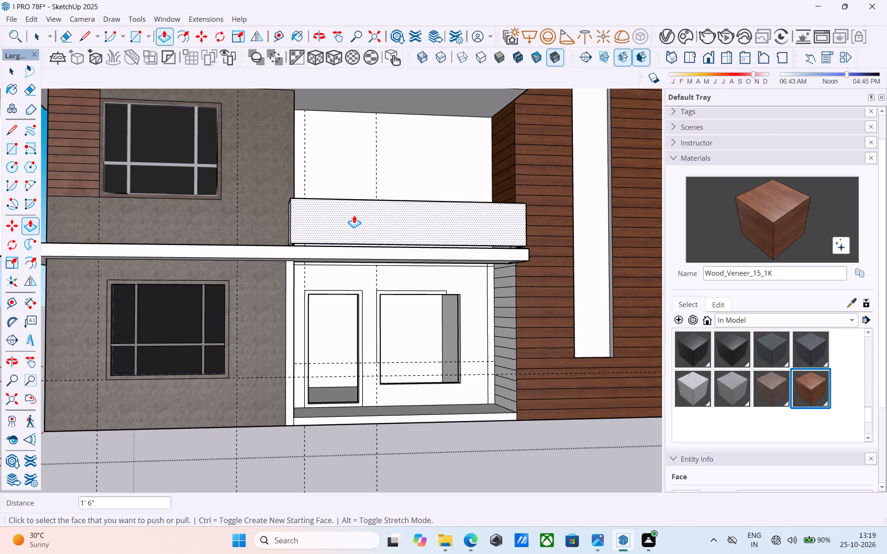
scroll(354, 215, down, 10)
middle_drag(358, 233, 362, 288)
scroll(375, 270, up, 11)
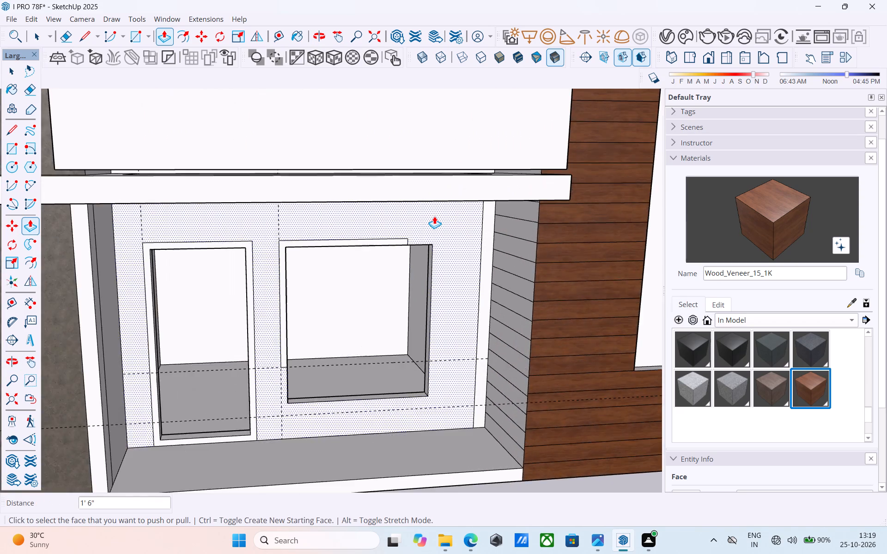
scroll(434, 216, up, 8)
key(space)
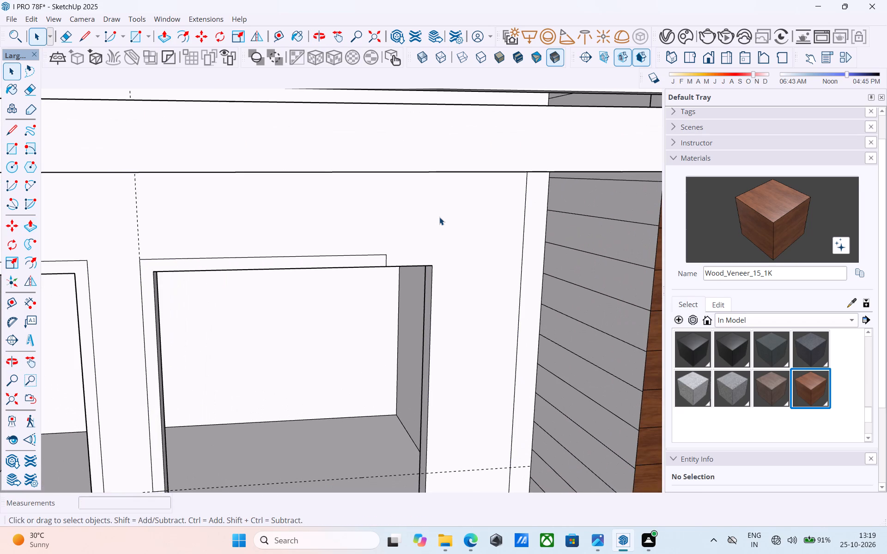
Erase the two horizontal guides and the vertical guide crossing the wall around the ground-floor window opening.
scroll(439, 217, down, 18)
scroll(415, 292, up, 5)
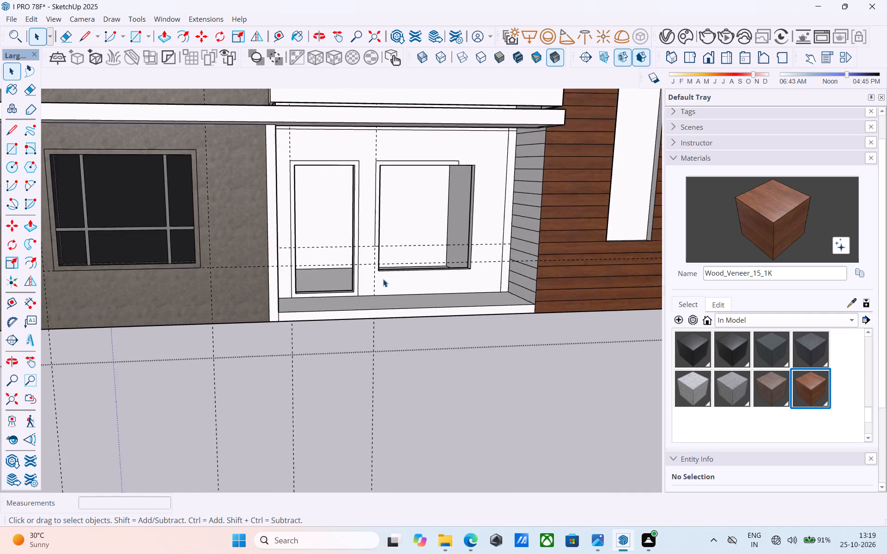
scroll(383, 279, up, 10)
scroll(365, 247, up, 1)
key(r)
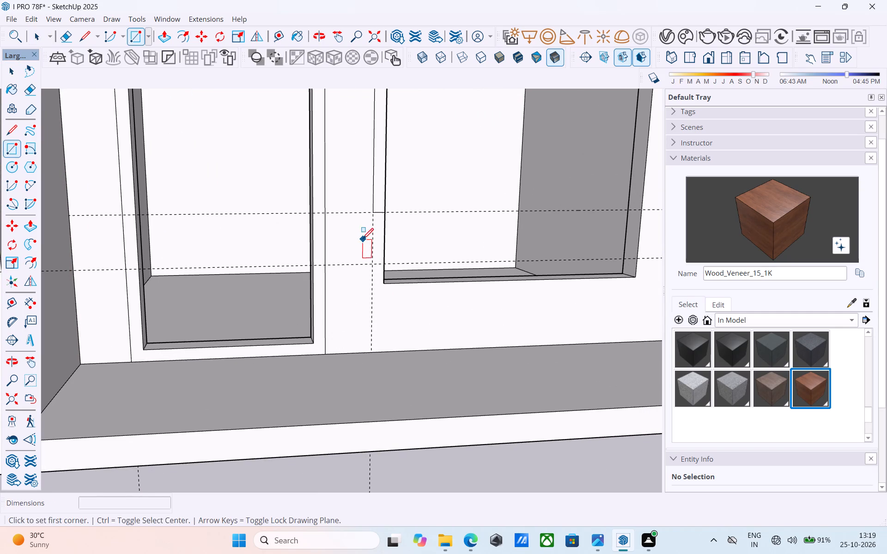
key(e)
drag(359, 207, 360, 211)
drag(353, 255, 350, 282)
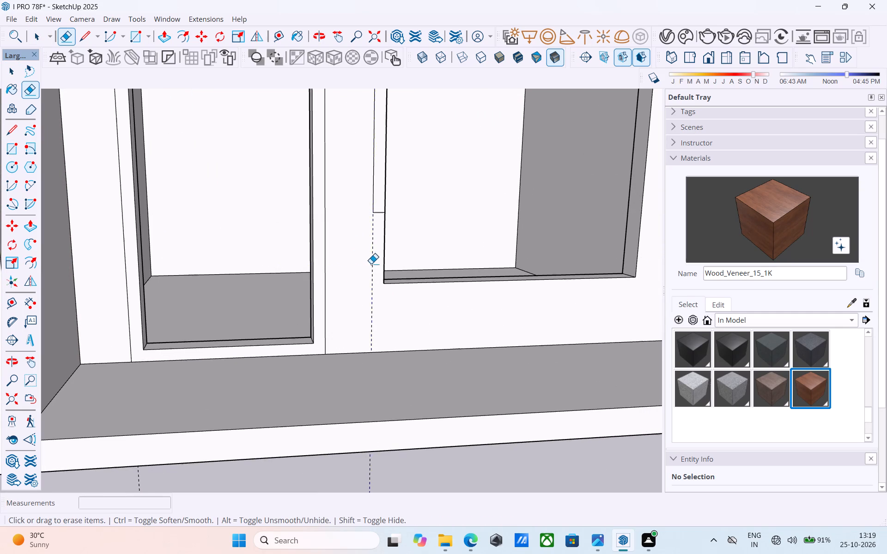
click(370, 263)
Draw a vertical line about 2' 2 7/8" down from the lower door-side corner of the window's frame outline.
key(l)
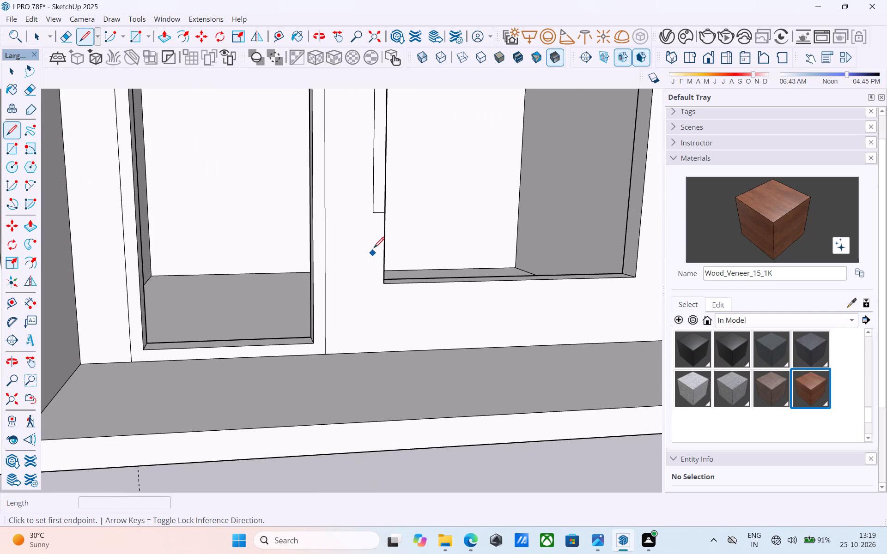
click(374, 212)
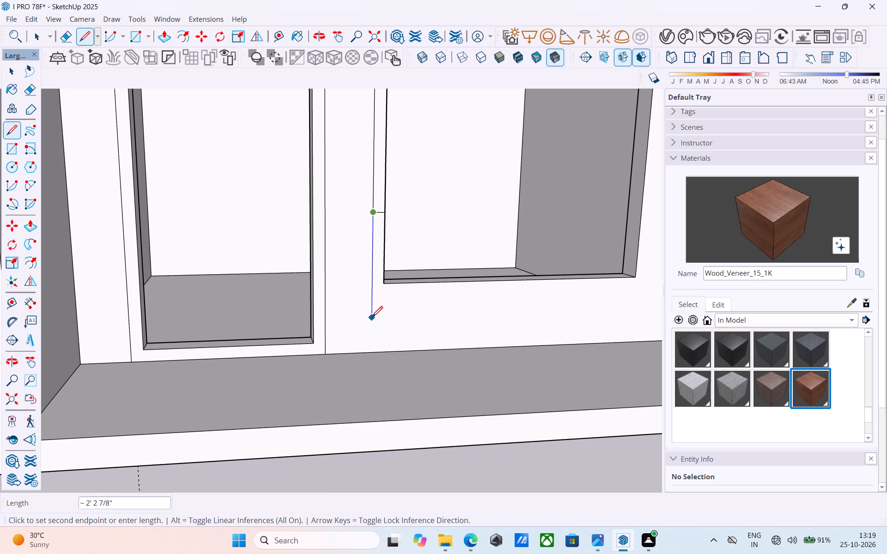
click(372, 318)
key(space)
Copy the opening's bottom edge 3" down and join its door-side end to the vertical frame line.
scroll(365, 308, up, 1)
scroll(365, 309, down, 6)
scroll(298, 301, down, 4)
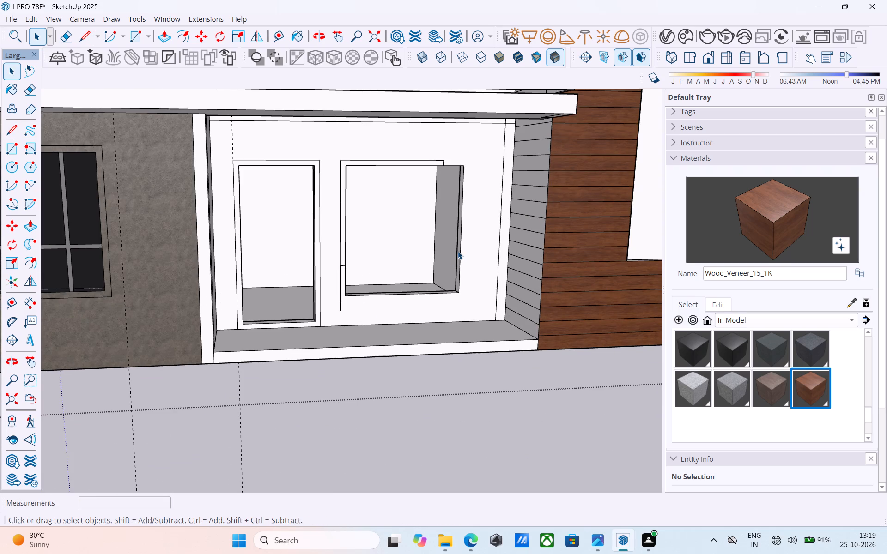
scroll(361, 307, up, 11)
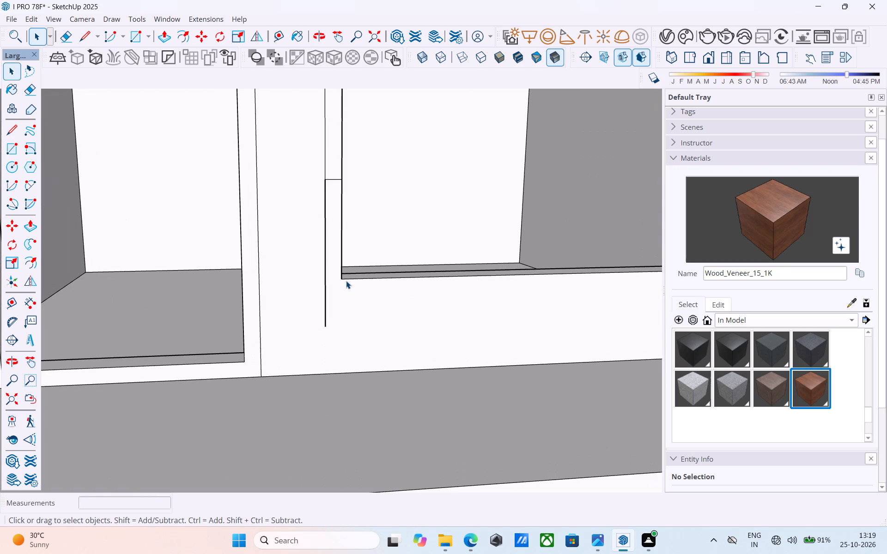
click(348, 278)
key(m)
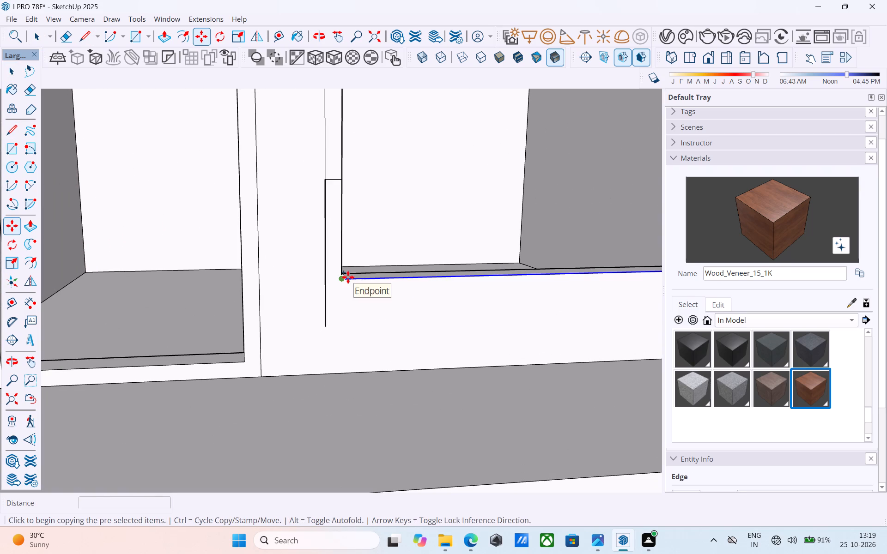
click(348, 277)
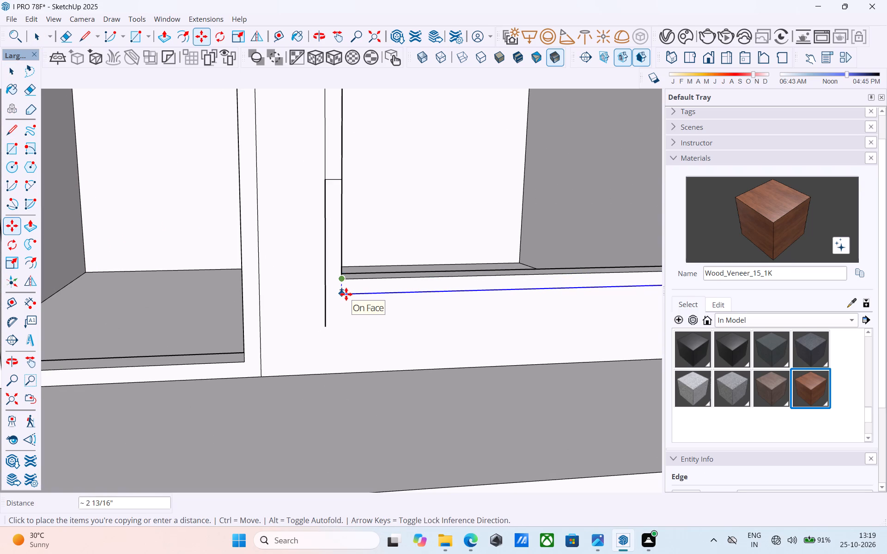
text(3")
key(Return)
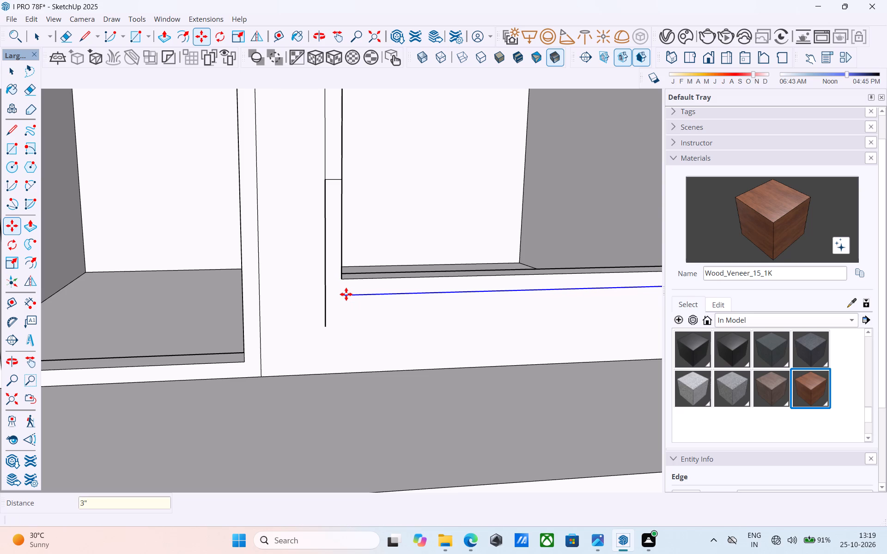
key(l)
click(346, 294)
click(325, 296)
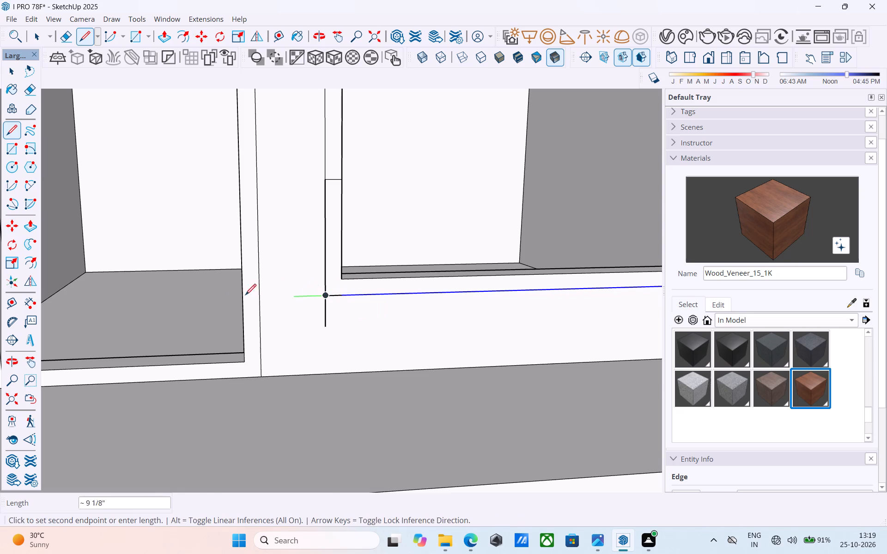
Erase the vertical line's overshoot below the new bottom frame line and the old short horizontal stub beside the opening.
scroll(227, 296, down, 1)
key(e)
drag(321, 319, 309, 311)
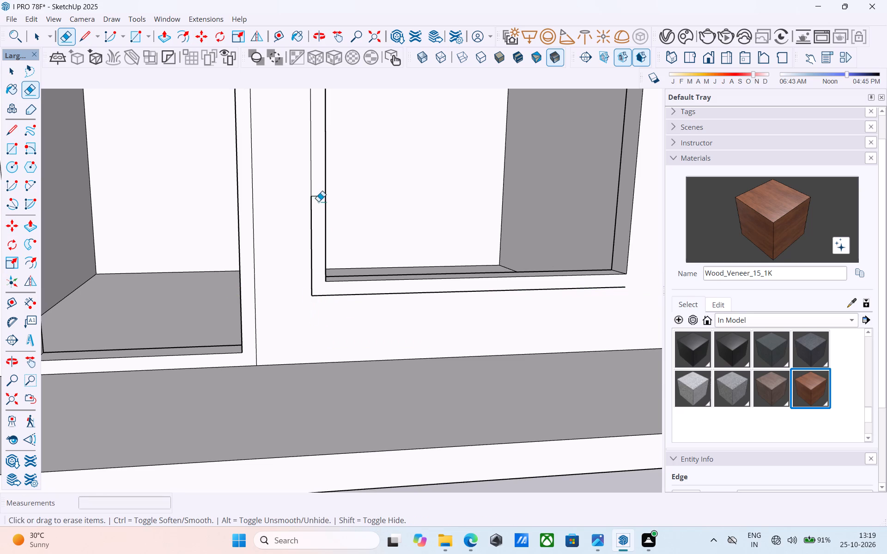
click(321, 196)
Extend the frame outline's top line towards the tower and join the tower-side frame line up to it with a 3" line.
scroll(269, 236, down, 10)
middle_drag(346, 252, 336, 245)
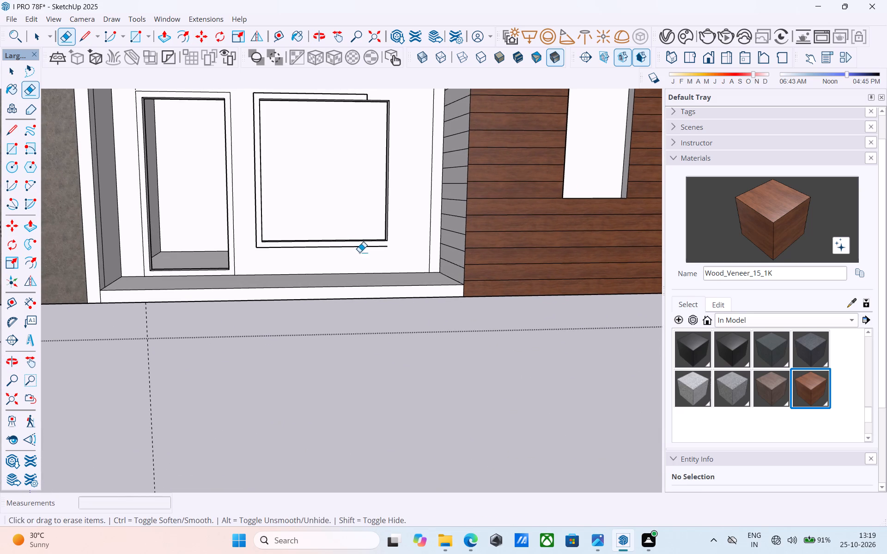
middle_drag(360, 301, 365, 324)
scroll(360, 273, down, 6)
scroll(383, 174, up, 6)
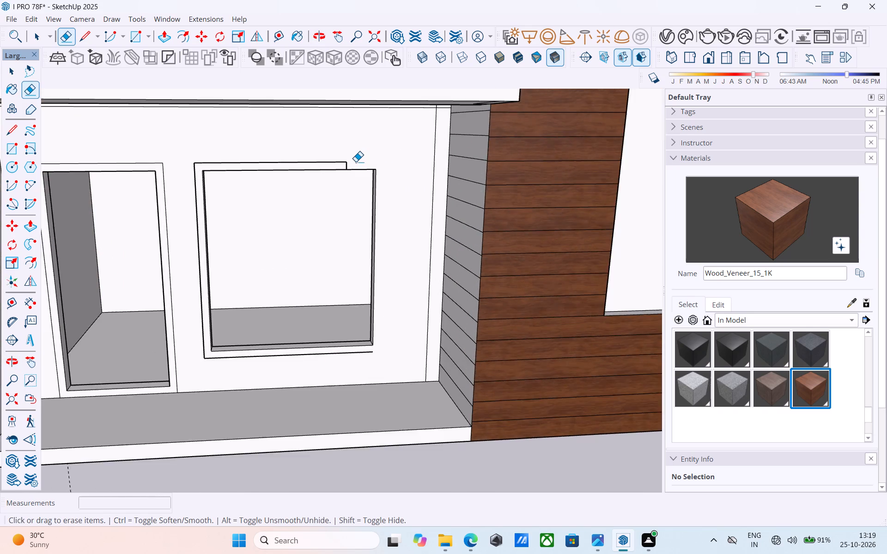
scroll(356, 162, up, 5)
key(l)
click(337, 163)
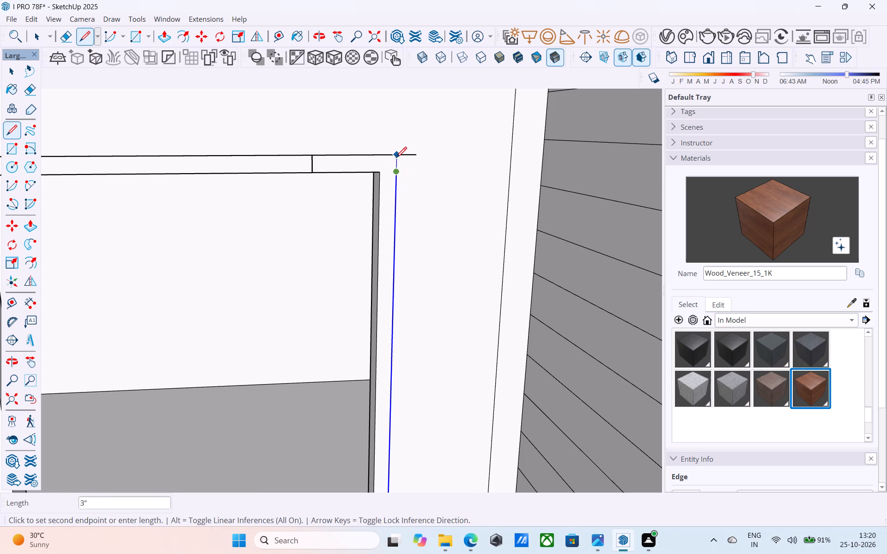
click(396, 159)
middle_drag(394, 165, 513, 154)
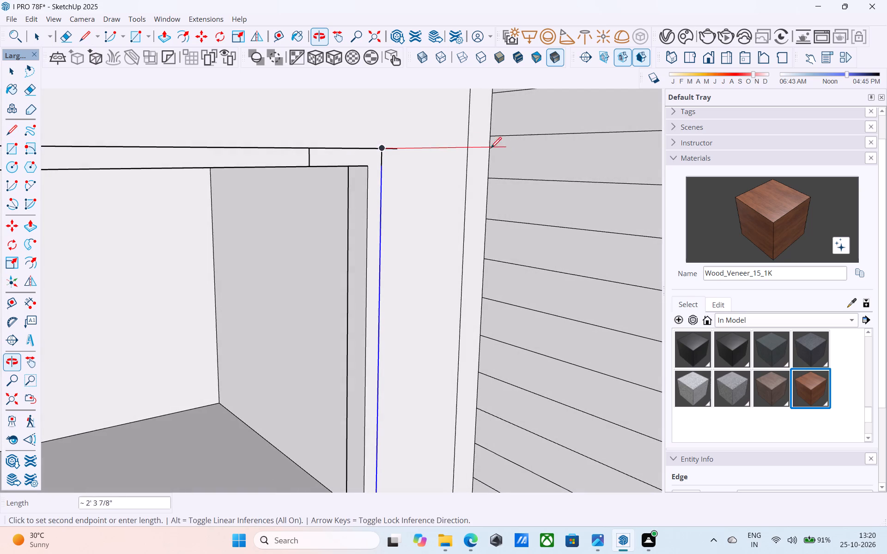
Erase the top line's overshoot beyond the tower-side corner and the old vertical stub inside the top frame band.
key(e)
drag(398, 153, 394, 147)
drag(308, 158, 299, 159)
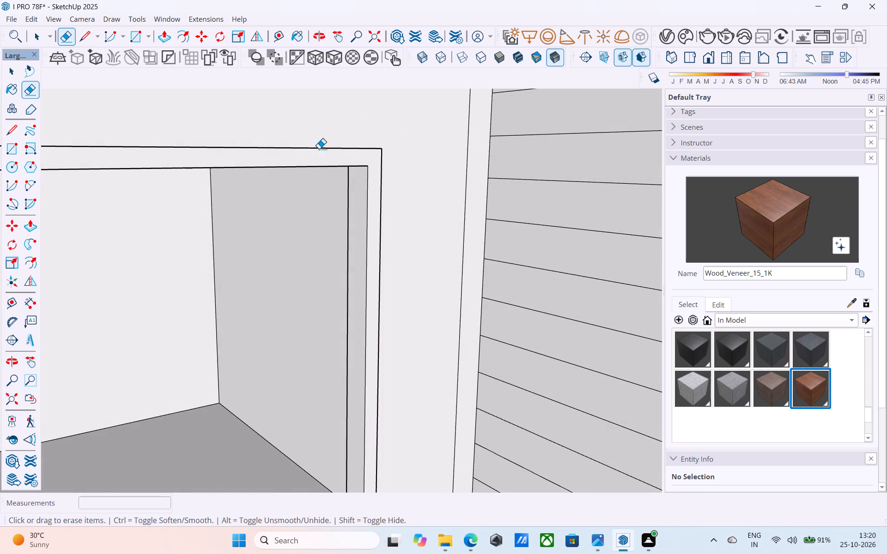
Extend the bottom frame line towards the tower and draw the tower-side frame line 3" down to meet it.
scroll(362, 115, down, 6)
scroll(393, 136, down, 2)
middle_drag(343, 218, 293, 201)
scroll(420, 190, down, 3)
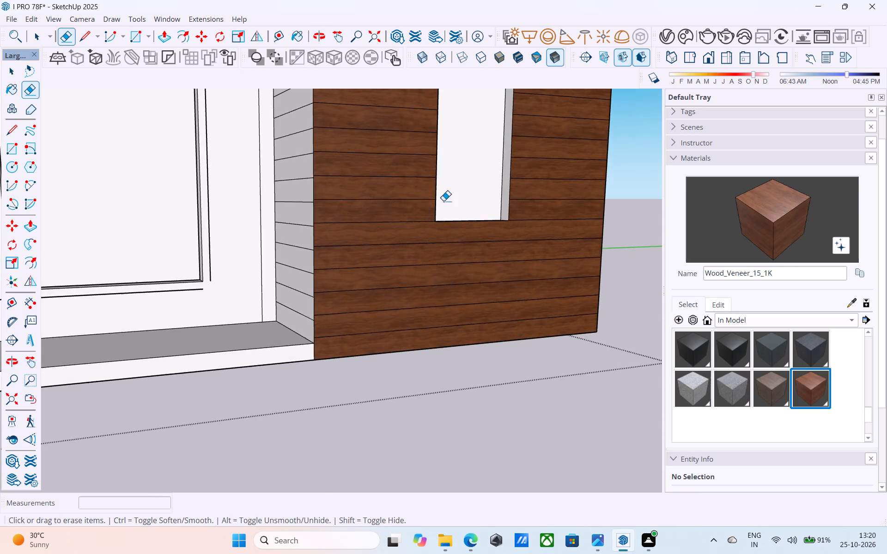
scroll(443, 201, down, 2)
middle_drag(442, 221, 427, 223)
scroll(306, 240, up, 3)
scroll(249, 265, up, 13)
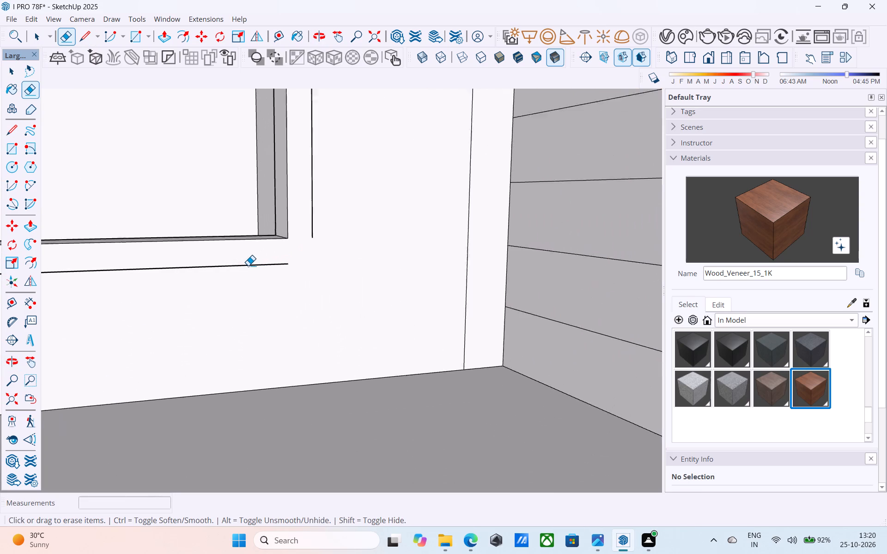
scroll(248, 265, up, 2)
key(l)
click(296, 265)
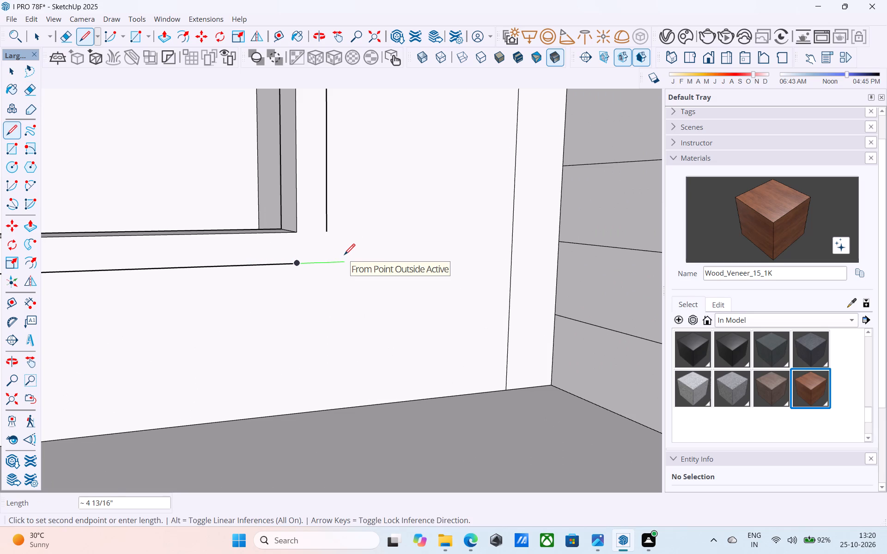
click(344, 256)
key(l)
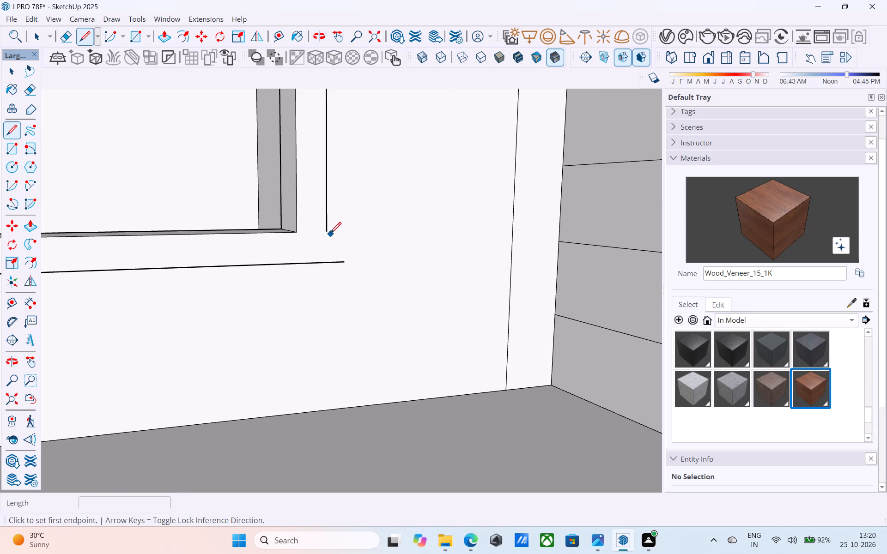
click(328, 230)
click(326, 262)
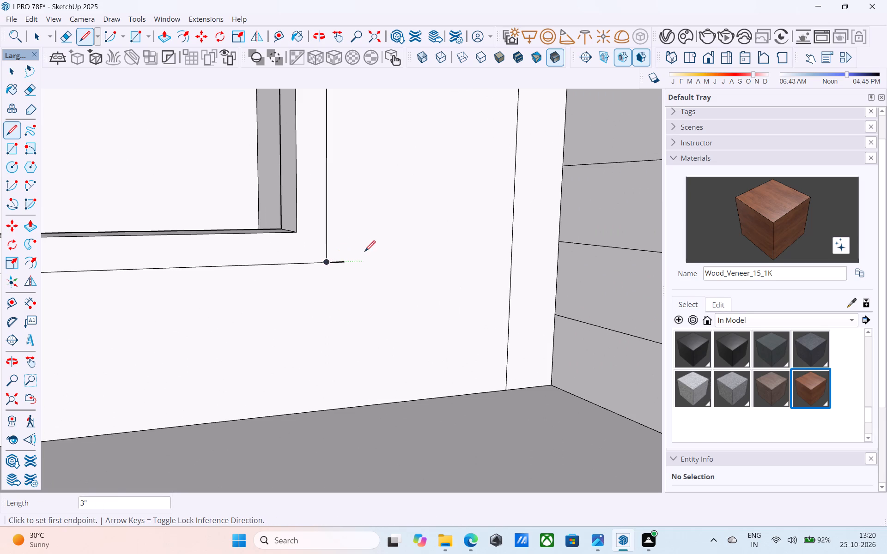
Erase the bottom frame line's overshoot beyond the lower tower-side corner.
key(e)
click(335, 265)
drag(338, 266, 340, 257)
Examine the completed window frame outline in the context of the whole front elevation and roof.
scroll(352, 264, down, 18)
middle_drag(368, 301, 355, 309)
scroll(355, 307, down, 10)
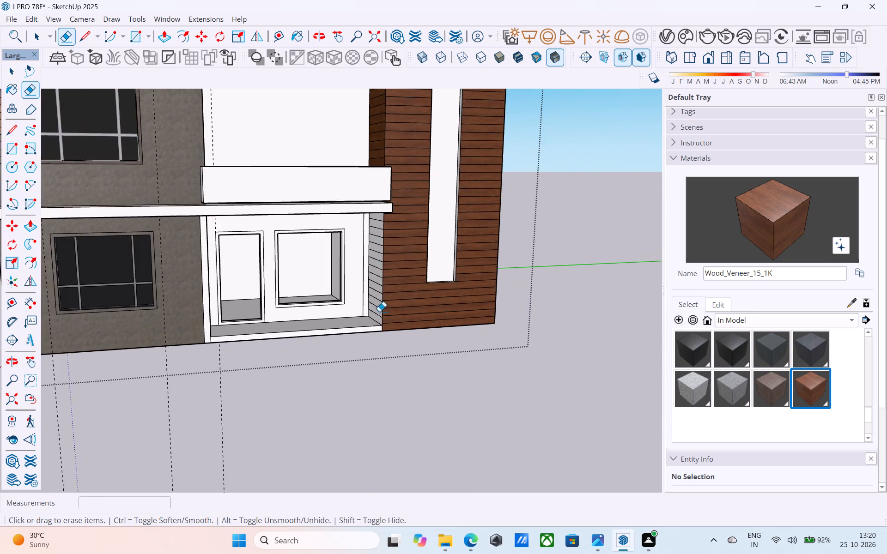
scroll(379, 312, down, 1)
middle_drag(379, 312, 367, 326)
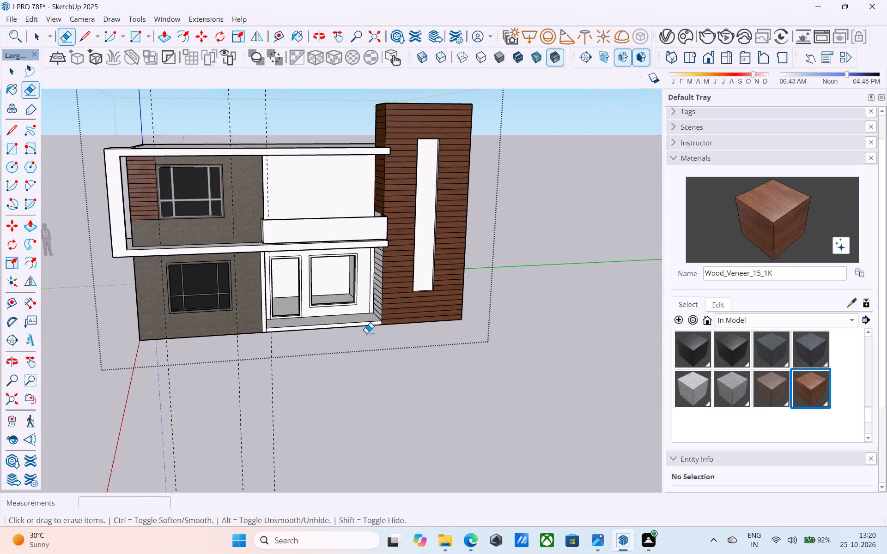
scroll(369, 337, down, 4)
middle_drag(369, 337, 349, 373)
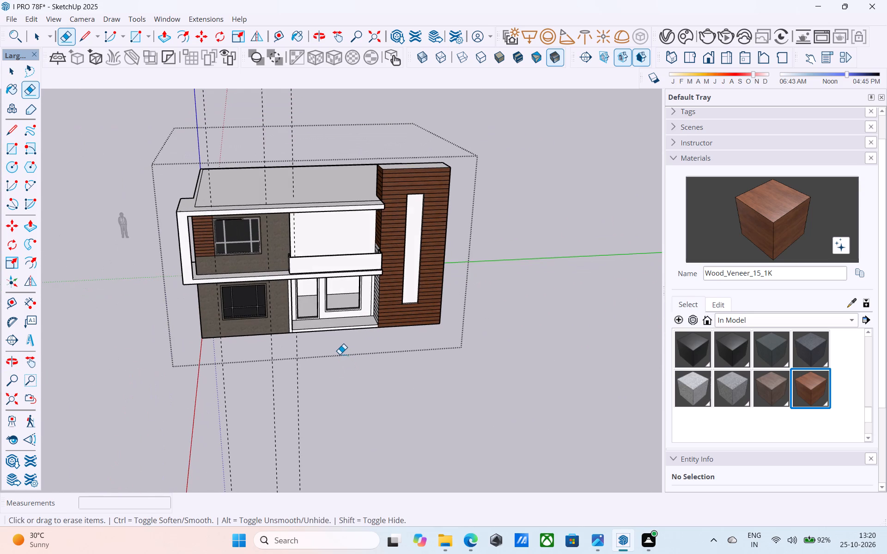
scroll(340, 354, up, 2)
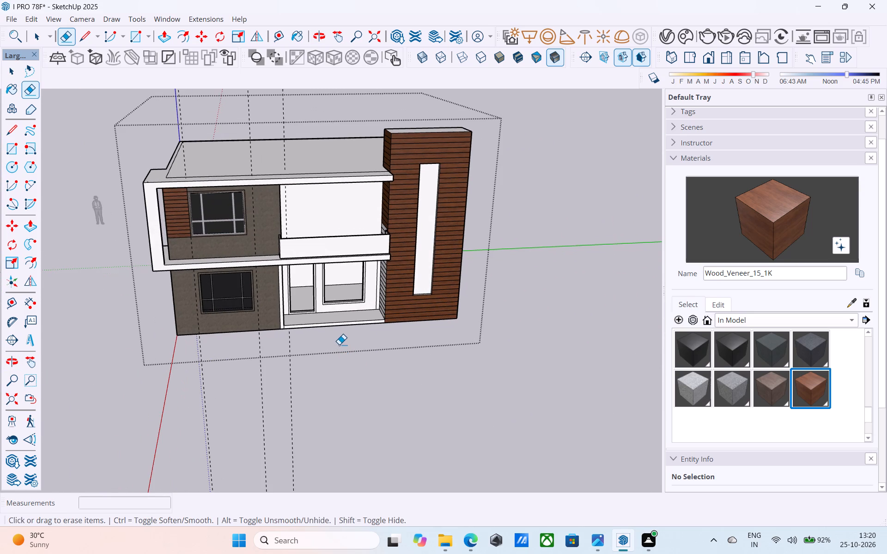
scroll(339, 343, down, 6)
Paint the upper- and ground-floor side walls, on the side opposite the tower, with the ThomThom - Waistcoat2 material.
middle_drag(339, 343, 404, 336)
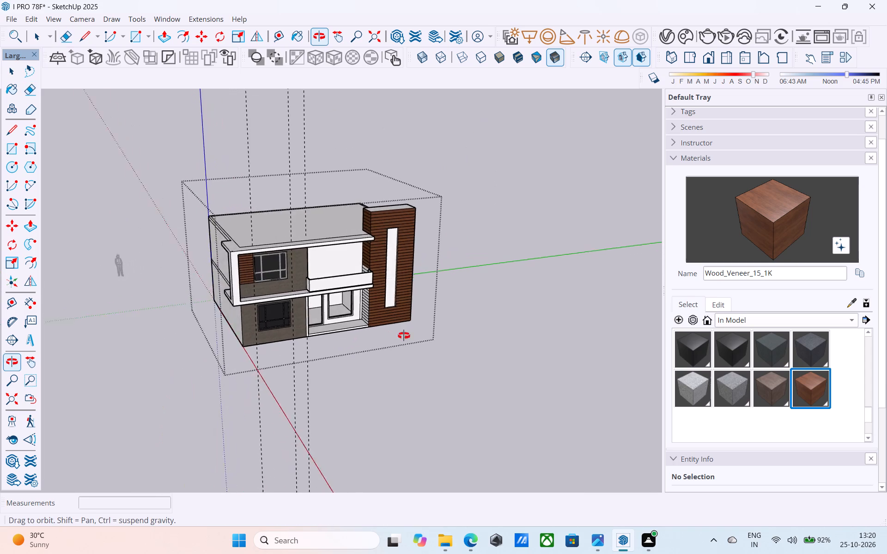
middle_drag(404, 336, 438, 340)
scroll(425, 340, down, 5)
middle_drag(420, 341, 572, 286)
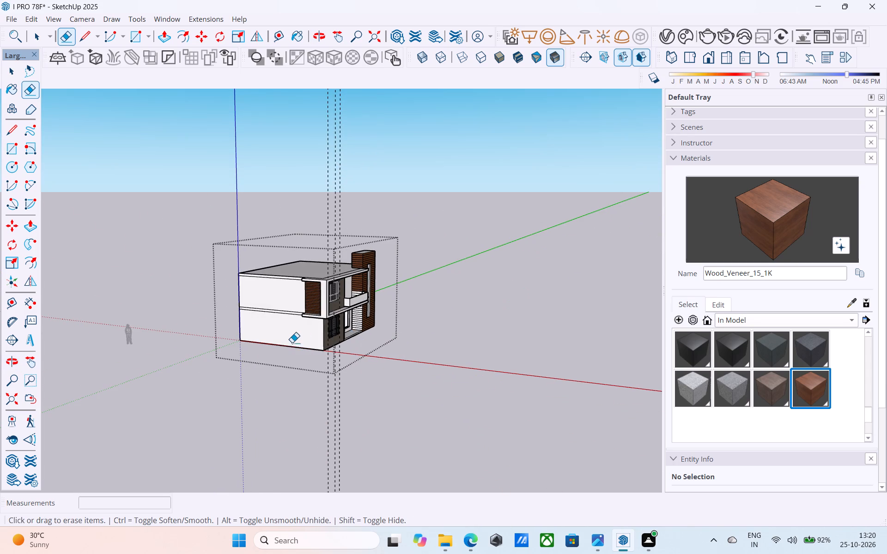
middle_drag(288, 329, 284, 325)
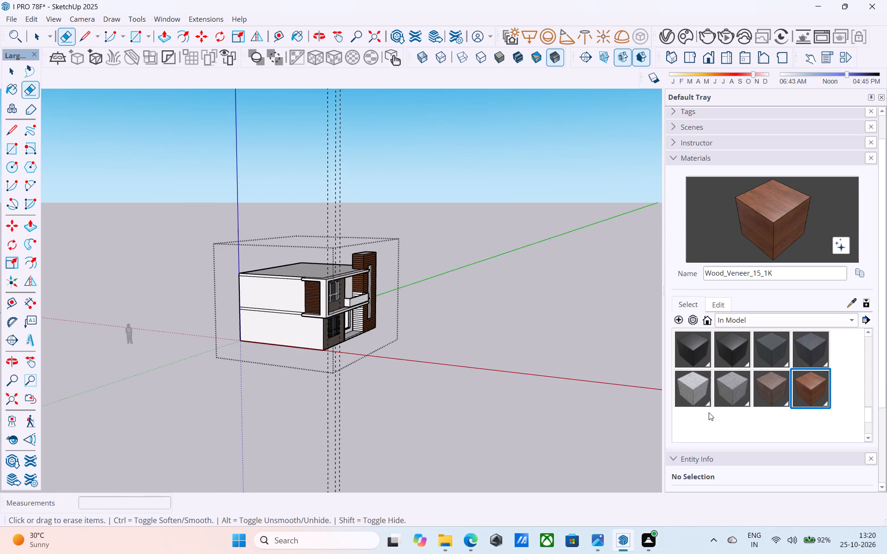
click(727, 387)
scroll(296, 327, up, 4)
click(265, 294)
click(258, 320)
Paint the white floor band and the roof-edge band along the side wall with ThomThom - Waistcoat2.
middle_drag(288, 318, 174, 284)
scroll(256, 281, up, 8)
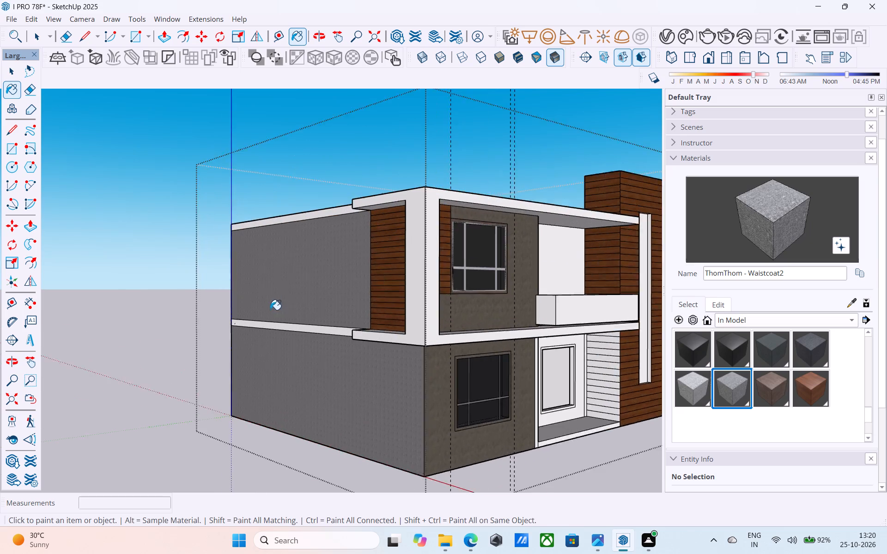
scroll(270, 310, up, 2)
click(289, 342)
click(291, 339)
click(292, 338)
click(294, 333)
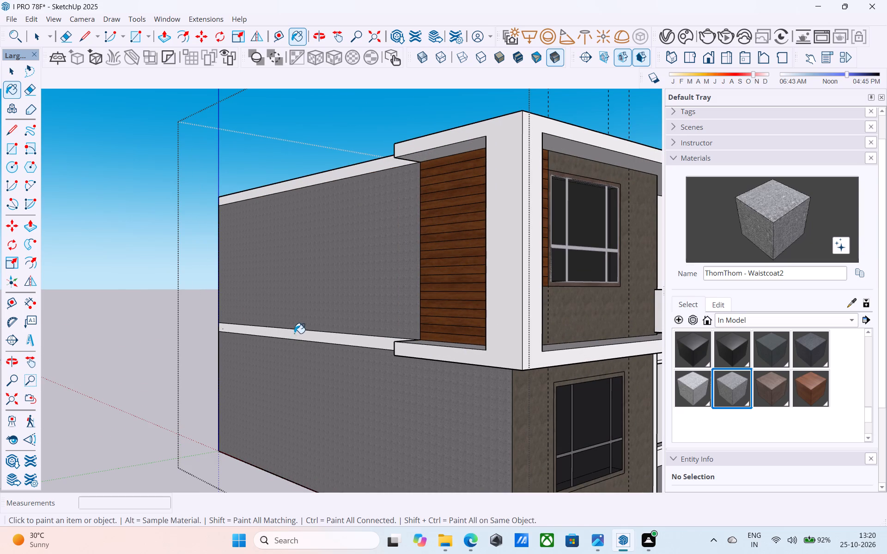
click(317, 177)
Examine the painted side wall together with the front elevation from several angles.
scroll(306, 196, down, 5)
middle_drag(355, 236, 278, 253)
scroll(223, 253, down, 5)
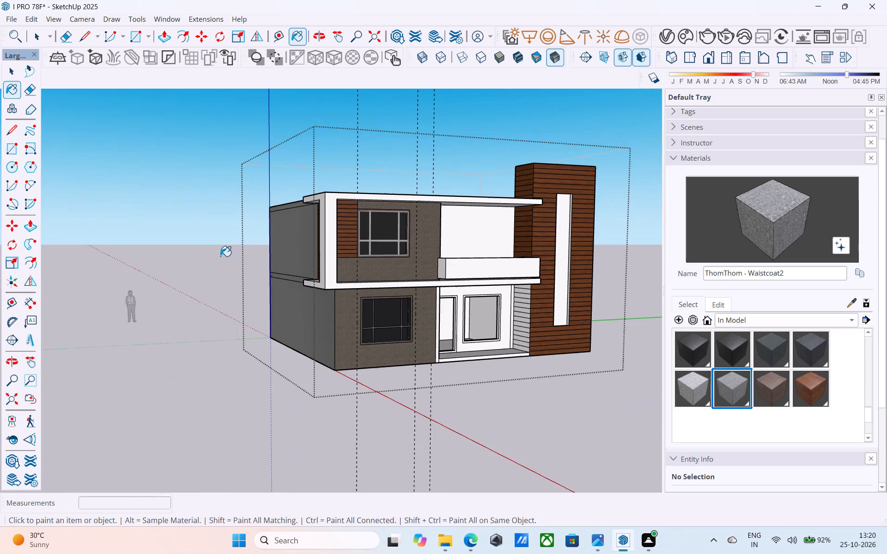
scroll(218, 257, down, 6)
middle_drag(294, 250, 254, 268)
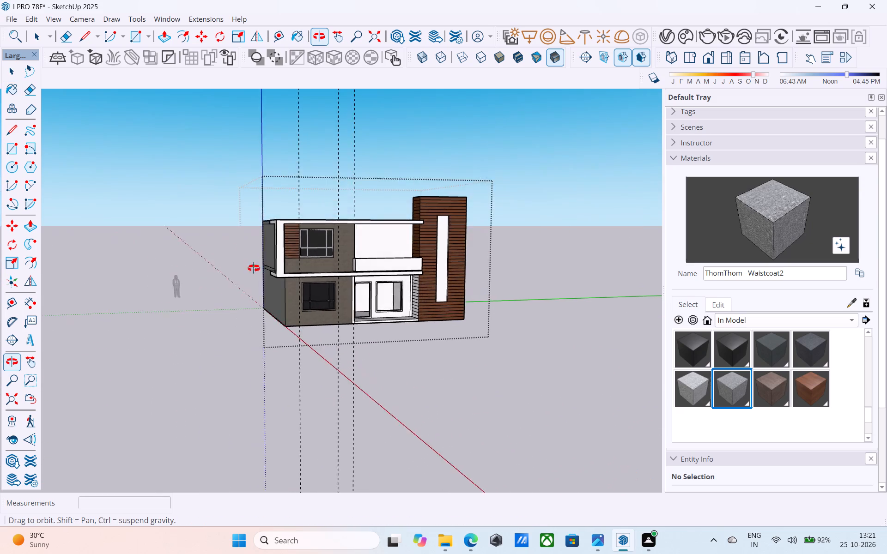
middle_drag(254, 268, 247, 273)
scroll(241, 266, down, 2)
middle_drag(253, 270, 427, 264)
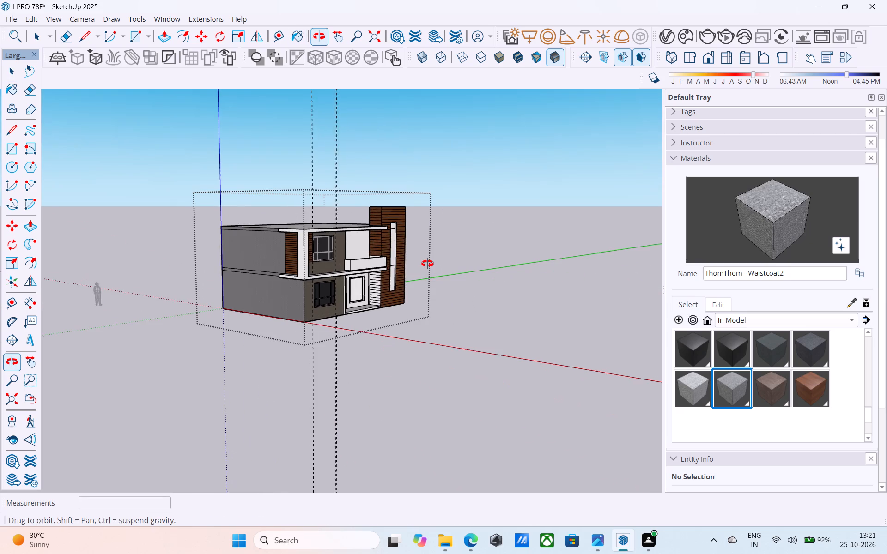
middle_drag(427, 264, 429, 265)
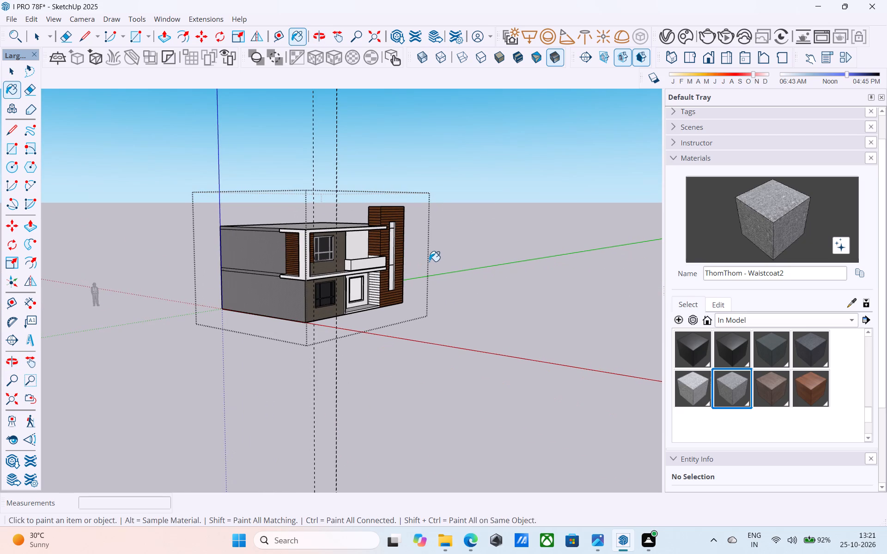
Place a horizontal guide 3' above the base edge of the ground-floor side wall opposite the tower.
middle_drag(371, 280, 449, 185)
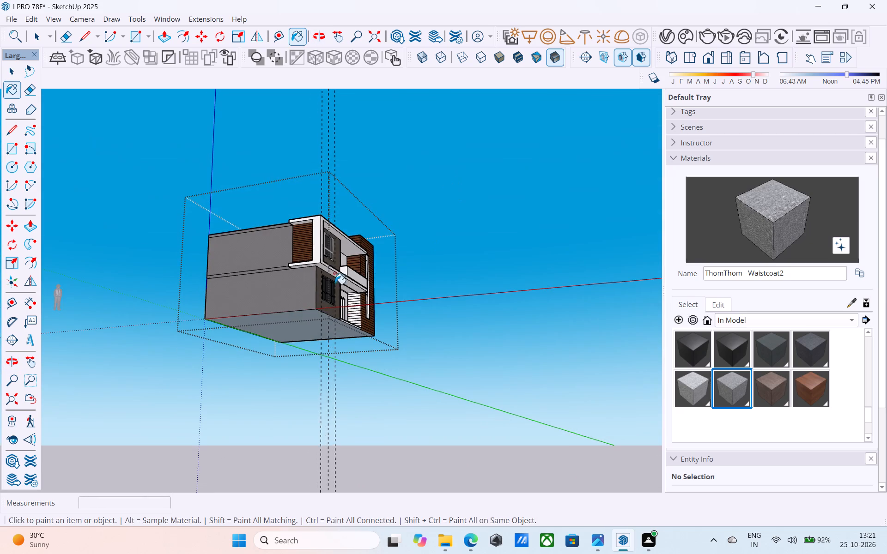
scroll(291, 303, up, 6)
middle_drag(300, 289, 361, 151)
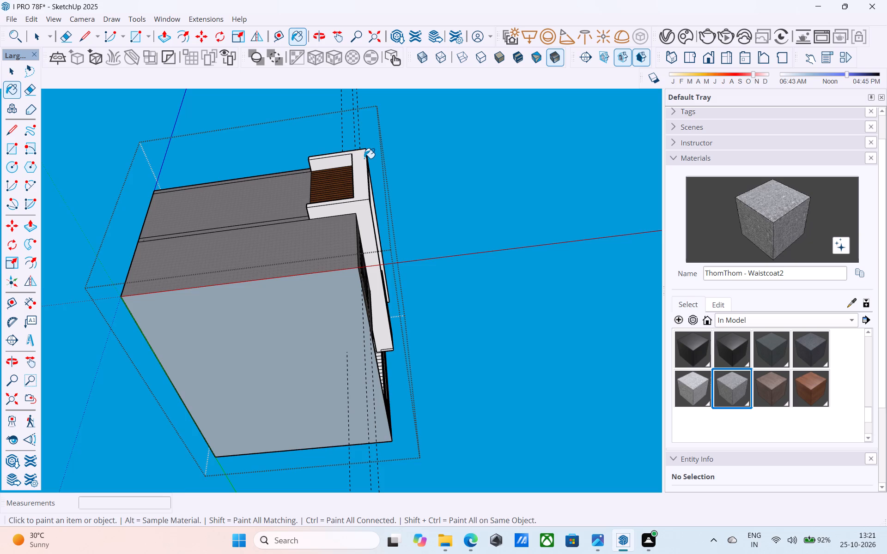
scroll(364, 158, up, 1)
scroll(363, 160, down, 1)
middle_drag(363, 160, 329, 380)
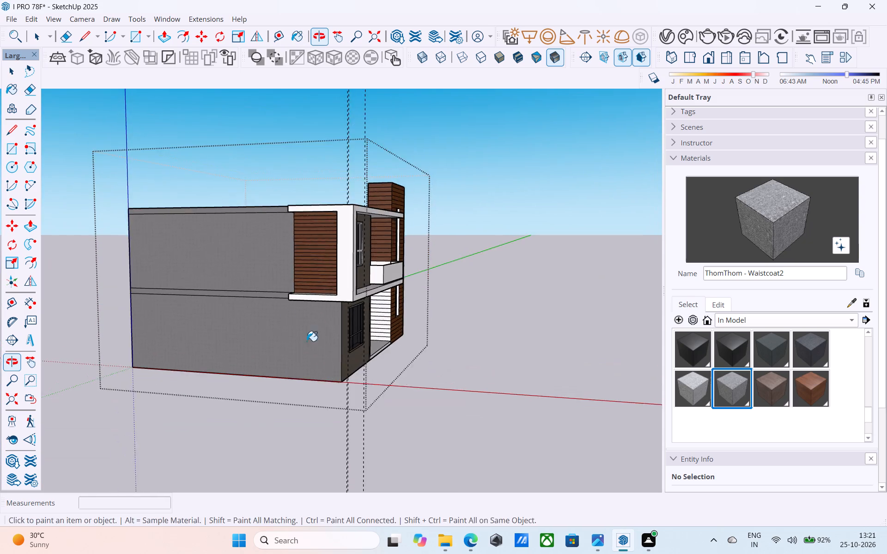
scroll(284, 321, down, 6)
middle_drag(283, 323, 292, 361)
scroll(293, 378, up, 19)
key(t)
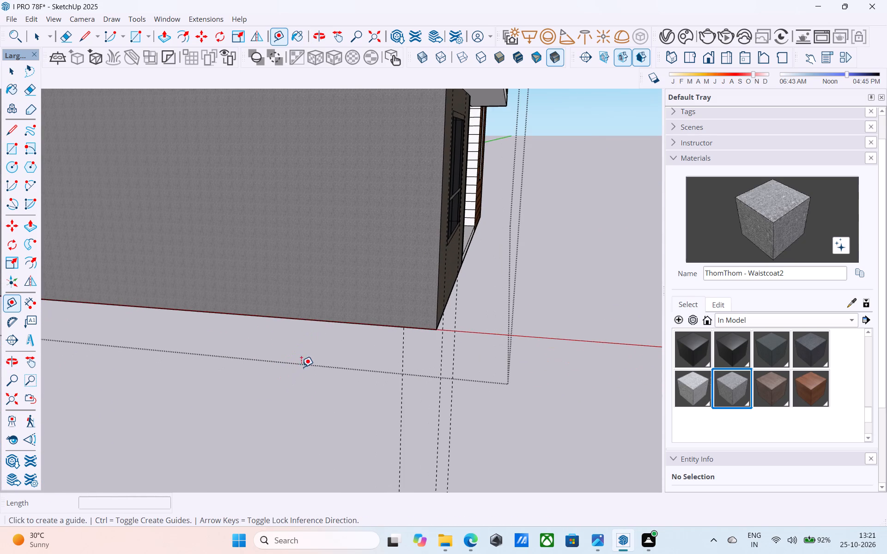
click(310, 318)
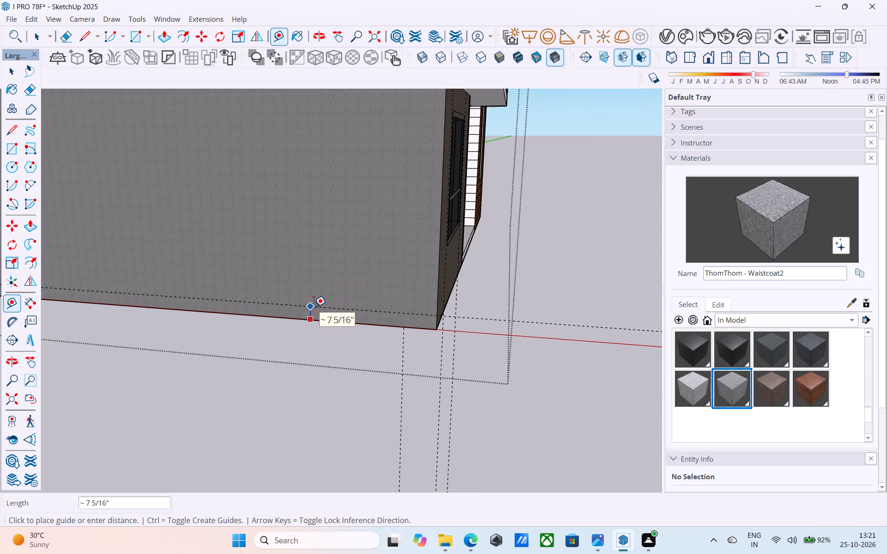
text(3')
key(Return)
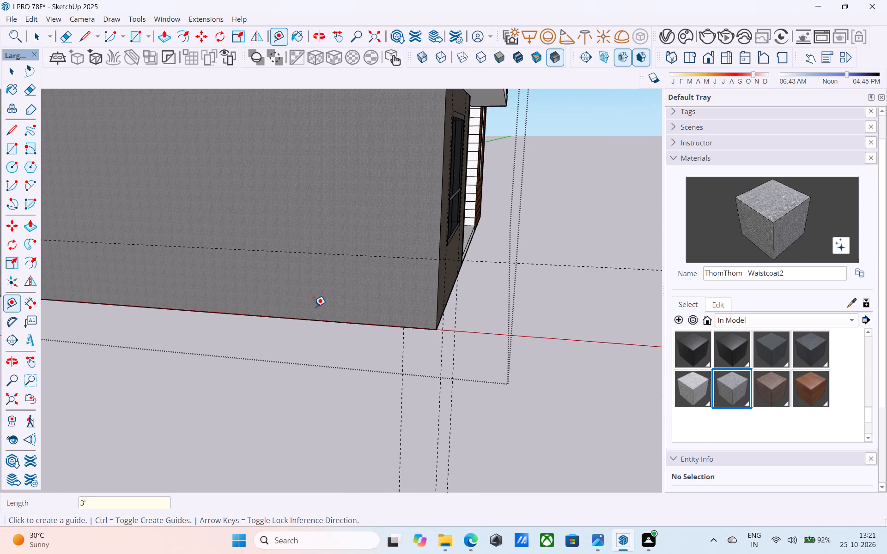
Place a vertical guide on that side wall, 1' in from the front corner edge.
scroll(322, 311, down, 4)
middle_drag(327, 314, 219, 344)
scroll(340, 251, up, 2)
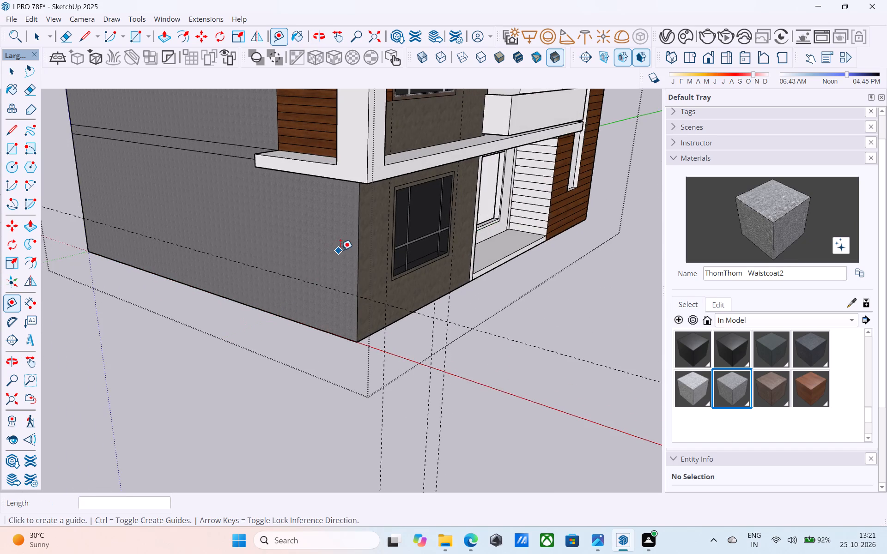
click(364, 256)
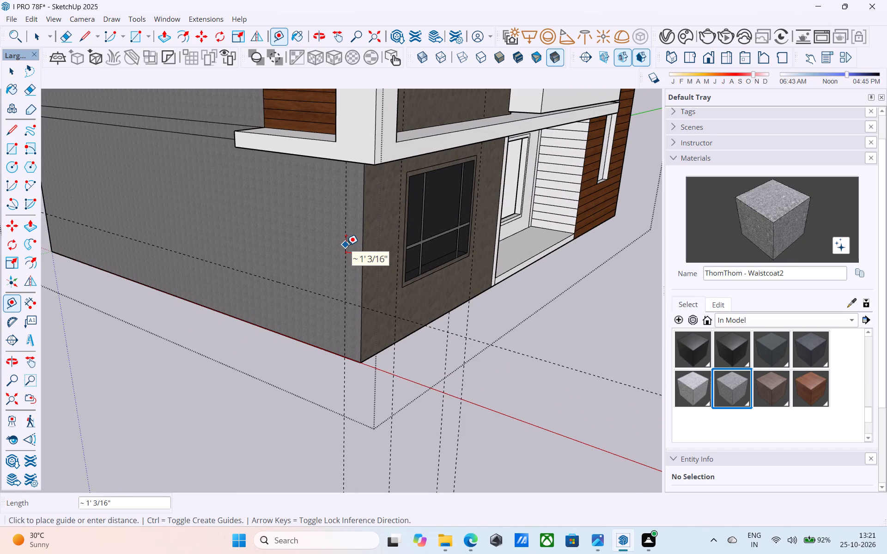
text(1')
key(Return)
Draw a 4' by 4' rectangle on the side wall, starting where the two new guides cross.
scroll(347, 246, down, 4)
middle_drag(412, 205, 429, 188)
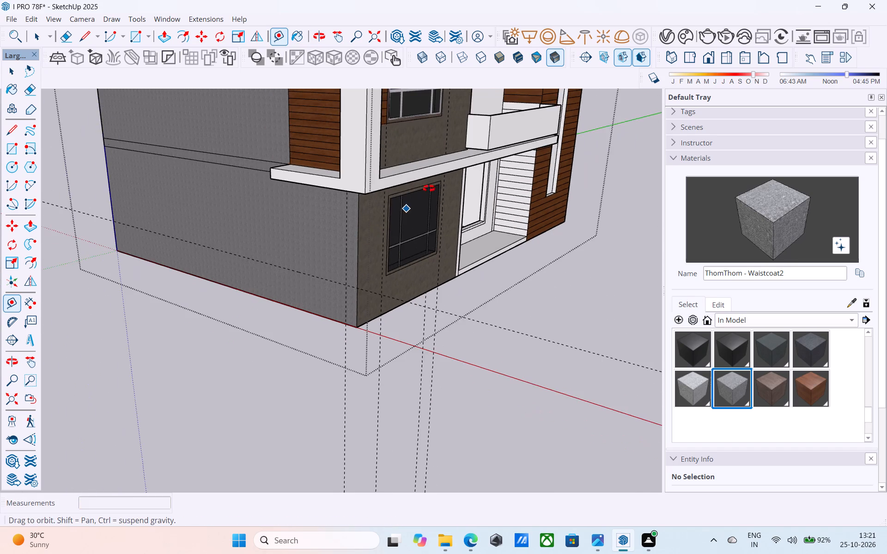
middle_drag(429, 188, 480, 114)
middle_drag(323, 286, 379, 300)
scroll(377, 289, up, 5)
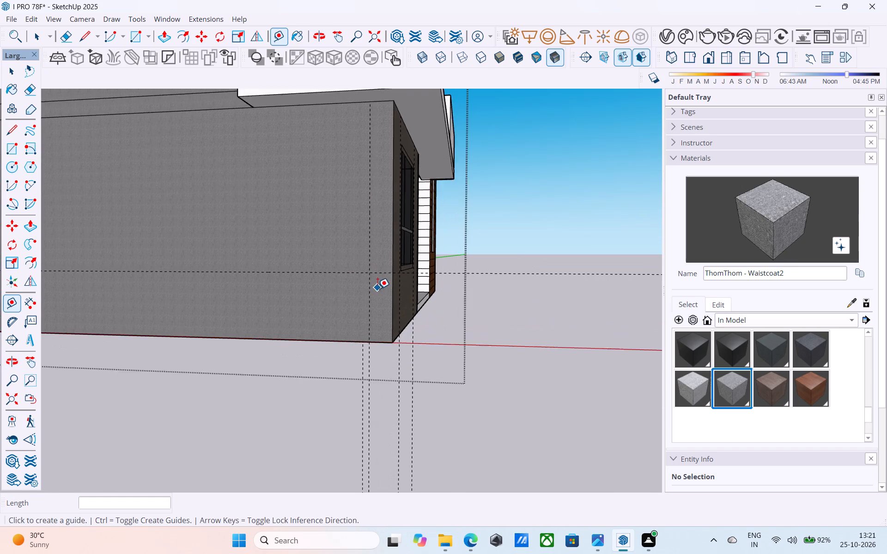
scroll(377, 289, up, 3)
key(r)
click(370, 268)
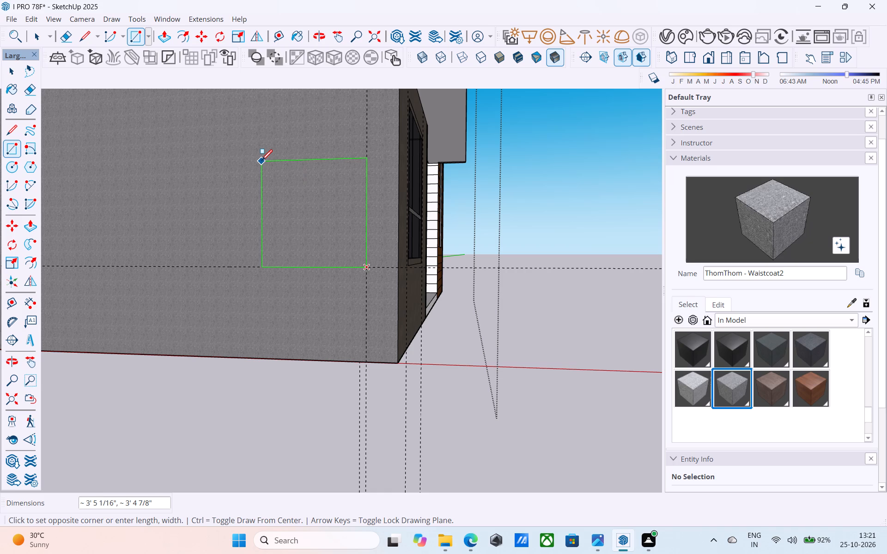
key(4)
text(',4')
key(Return)
Measure the height of the front ground-floor window's frame and compare it with the side-wall rectangle.
scroll(261, 191, down, 13)
middle_drag(265, 190, 265, 206)
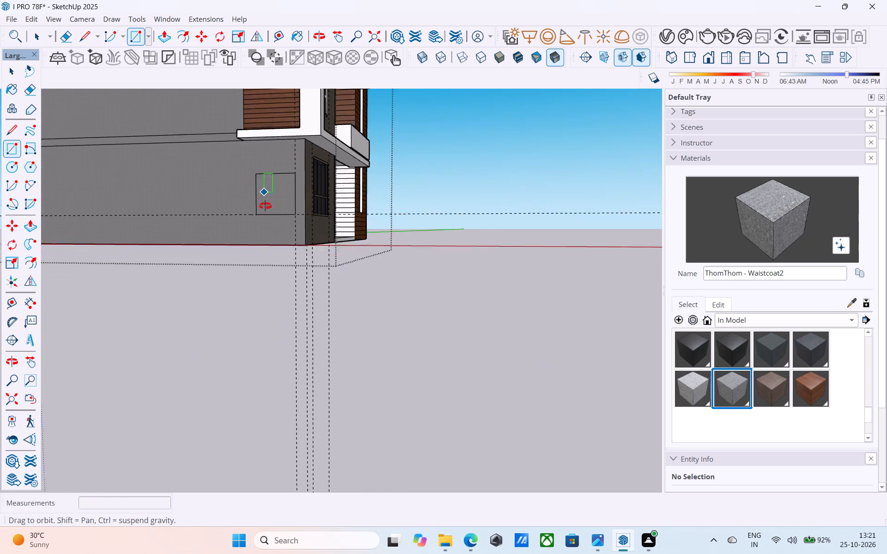
middle_drag(265, 206, 241, 253)
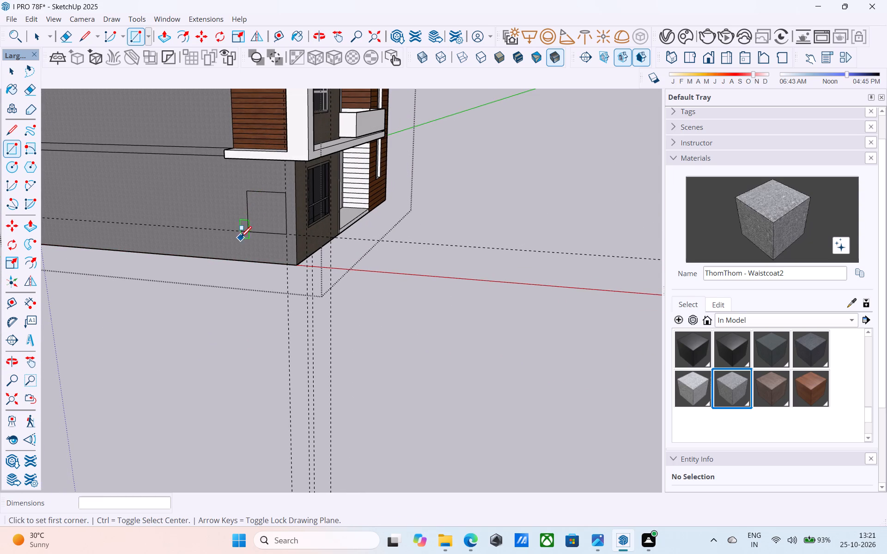
middle_drag(267, 211, 290, 195)
scroll(290, 195, up, 8)
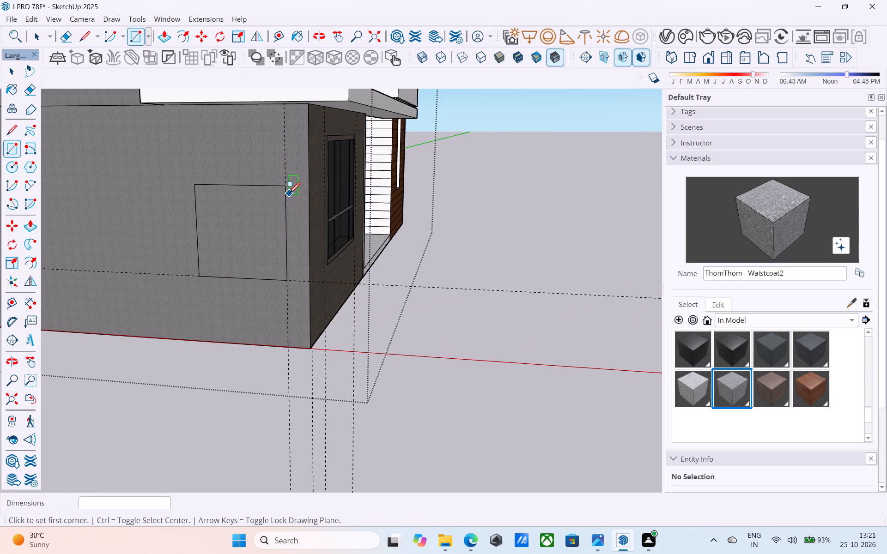
middle_drag(286, 192, 134, 183)
middle_drag(272, 190, 247, 199)
key(l)
scroll(290, 180, up, 6)
click(408, 123)
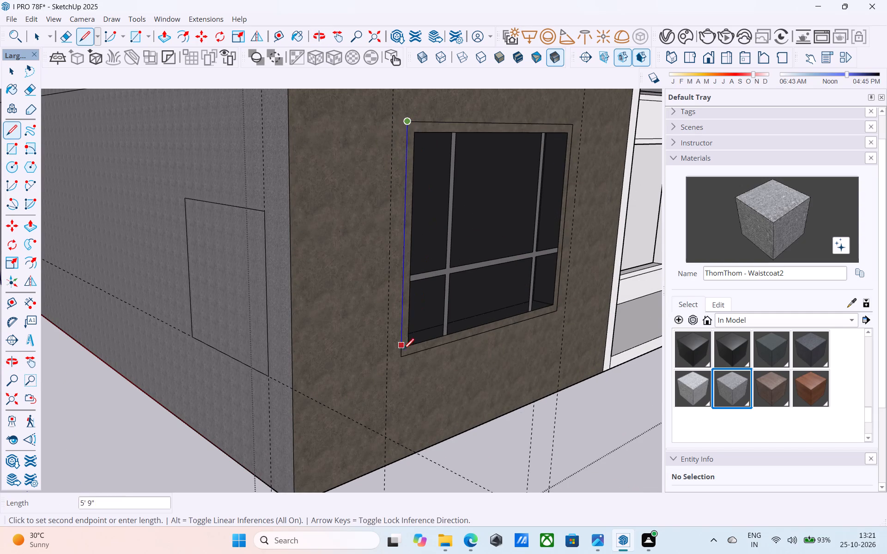
scroll(109, 215, down, 1)
middle_drag(115, 212, 214, 190)
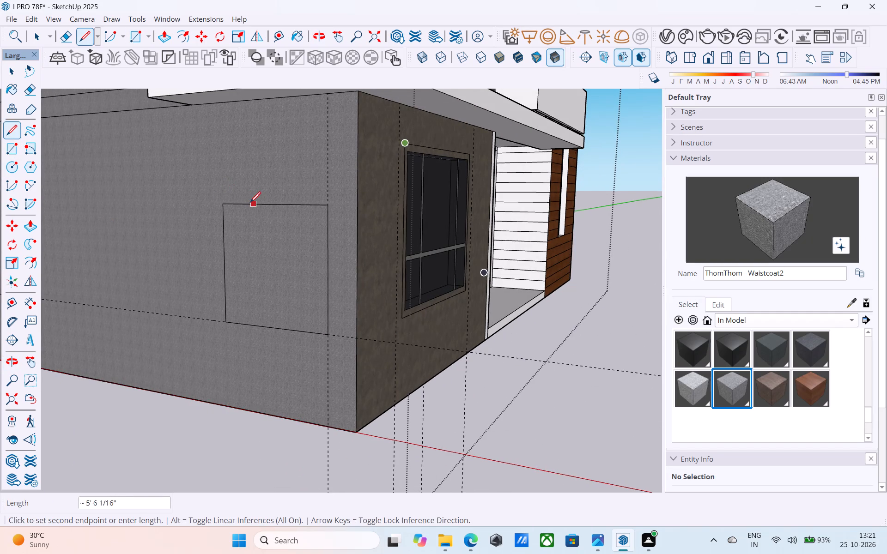
Draw a 6' vertical line up the guide from the rectangle's lower corner nearest the front wall.
key(l)
click(324, 338)
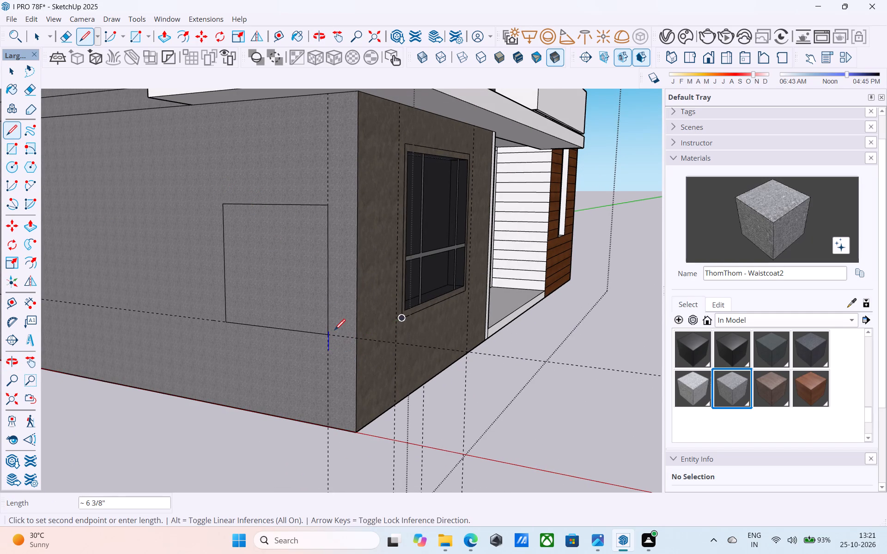
key(l)
click(328, 334)
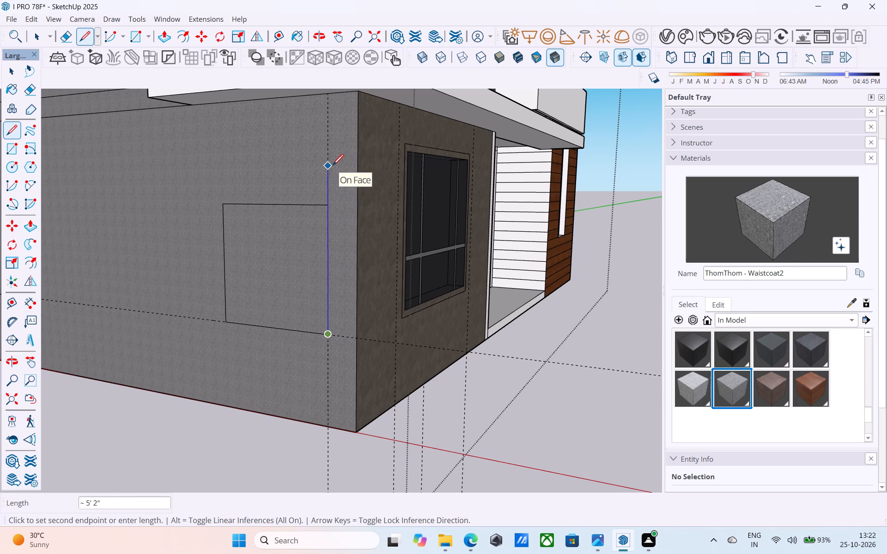
text(6')
key(Return)
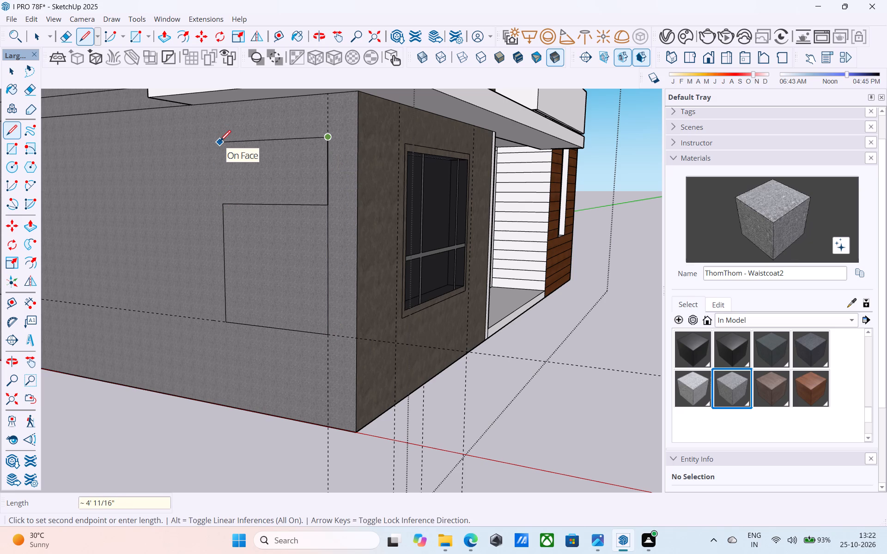
Draw a horizontal line along the red axis from the top of the 6' line to beyond the rectangle's far side.
key(Left)
key(Left)
key(Up)
key(Left)
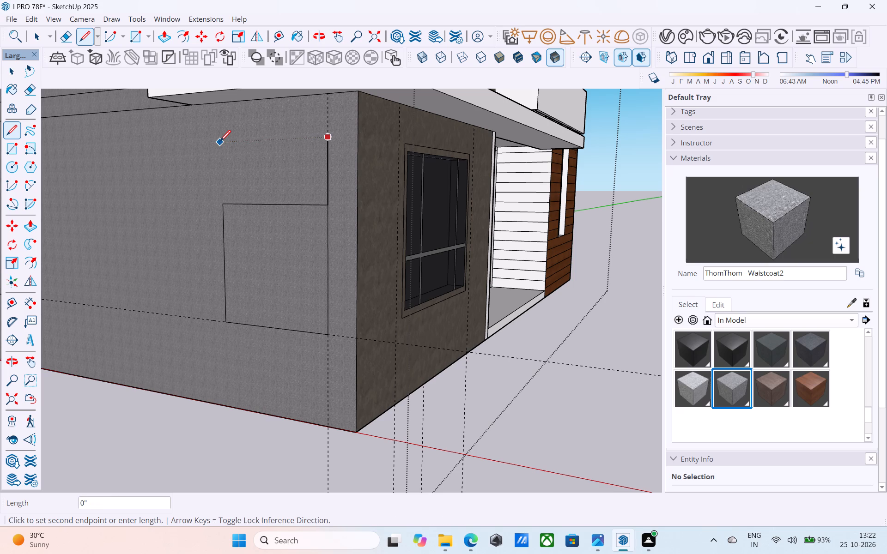
scroll(220, 143, up, 4)
middle_drag(220, 142, 391, 157)
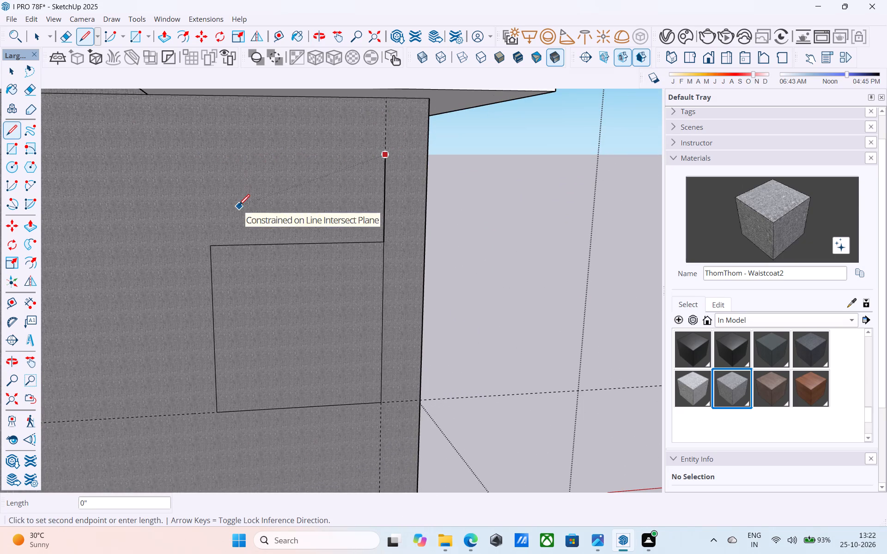
key(Left)
key(Left)
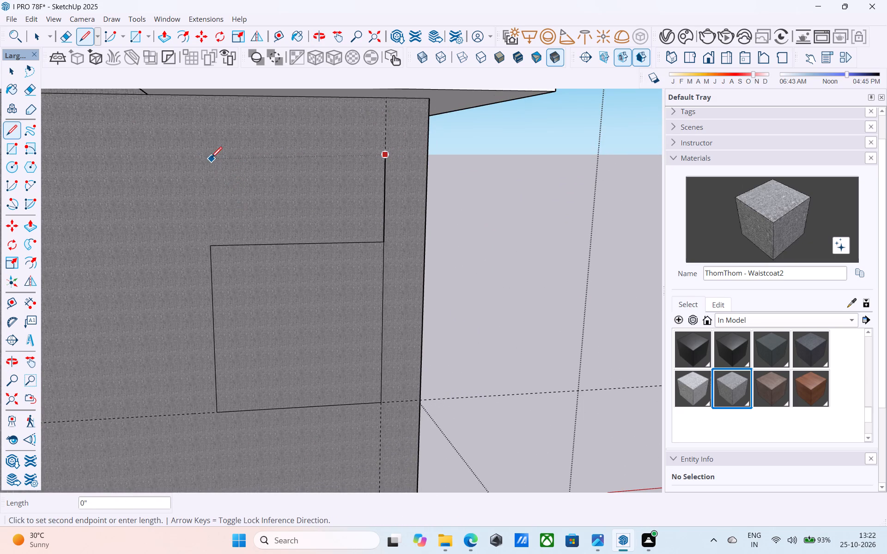
scroll(217, 159, up, 6)
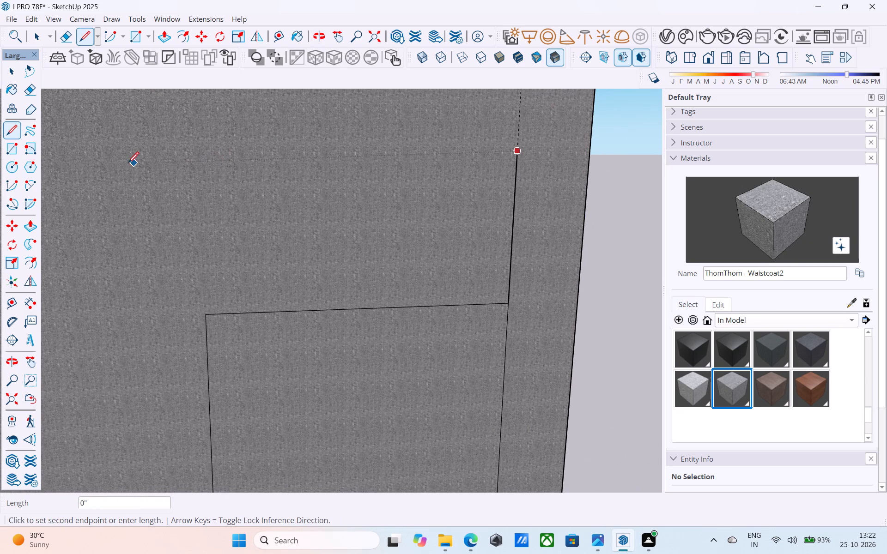
key(Left)
key(Right)
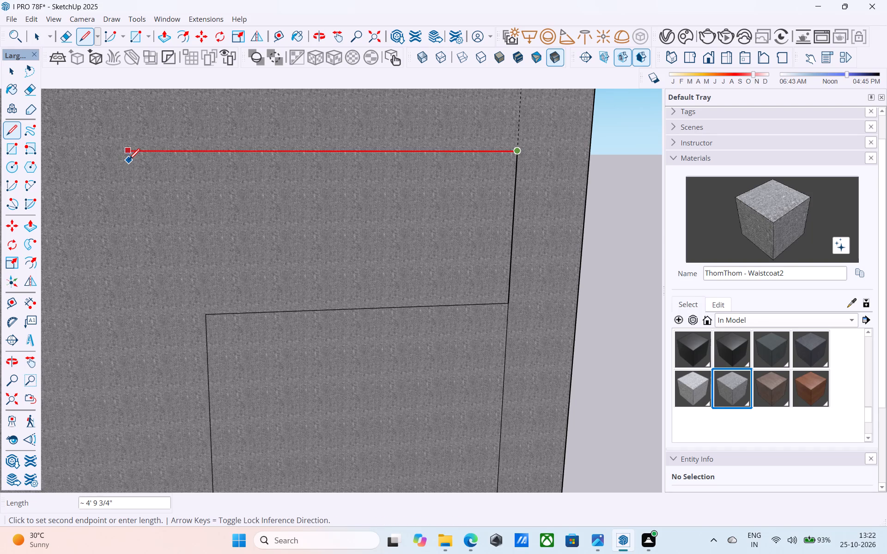
click(137, 163)
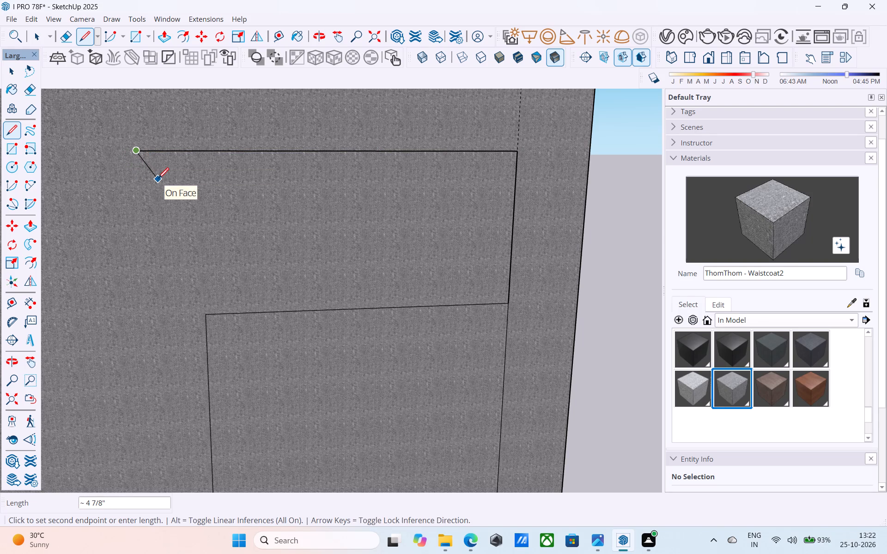
Close the taller outline with a vertical line from the square's far upper corner, and erase the top line's overhang.
key(l)
click(207, 310)
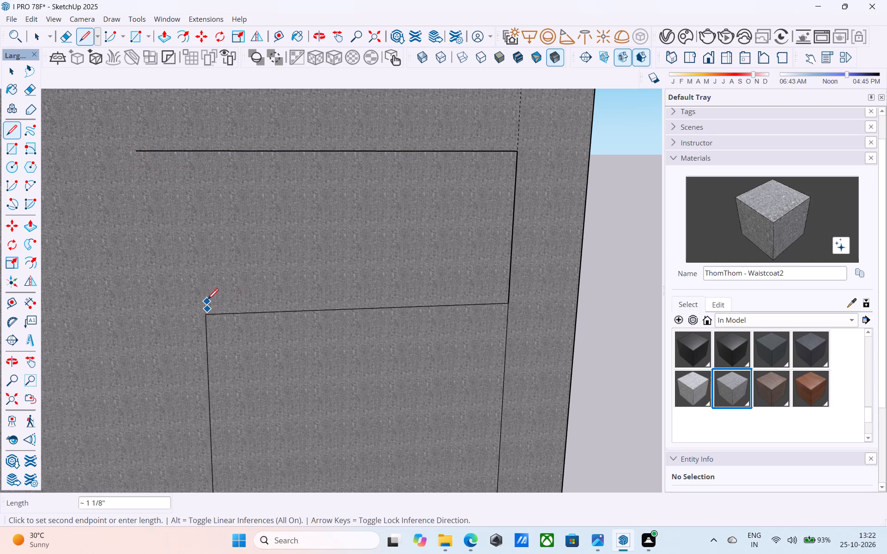
key(l)
click(204, 313)
click(195, 148)
key(e)
drag(191, 147, 189, 164)
Trace a 4' by 2' rectangle over the outline's upper section and erase the line dividing it from the square.
scroll(199, 180, down, 4)
middle_drag(193, 182, 78, 149)
scroll(158, 168, down, 5)
middle_drag(204, 185, 176, 185)
scroll(264, 198, down, 4)
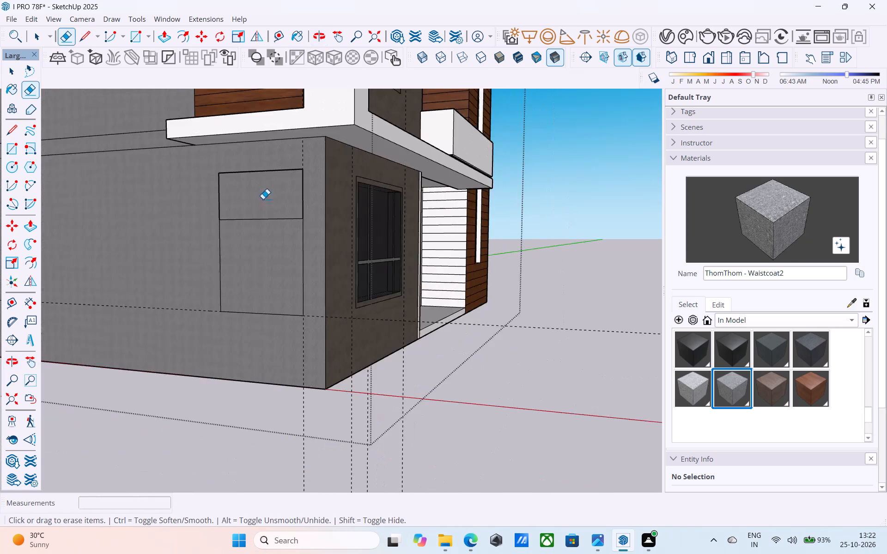
scroll(263, 199, down, 1)
middle_drag(250, 197, 267, 209)
scroll(266, 208, up, 5)
key(r)
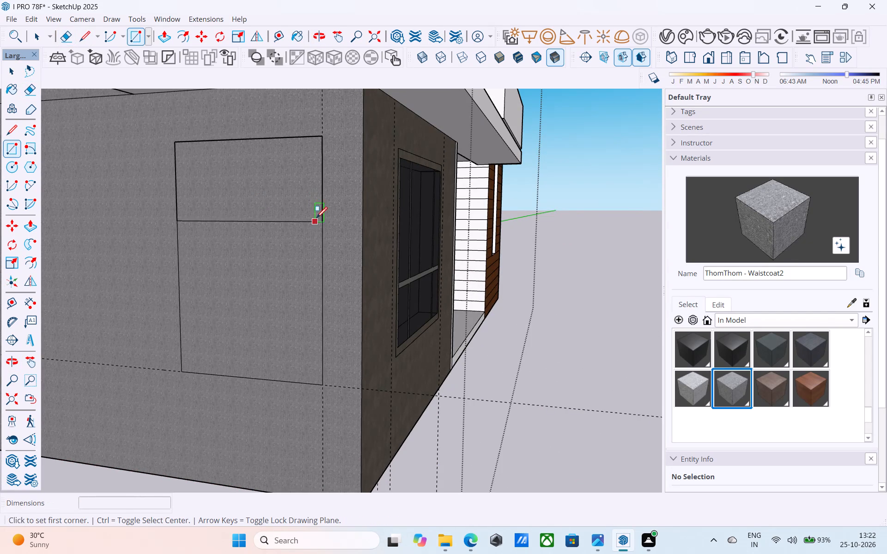
click(317, 220)
click(179, 144)
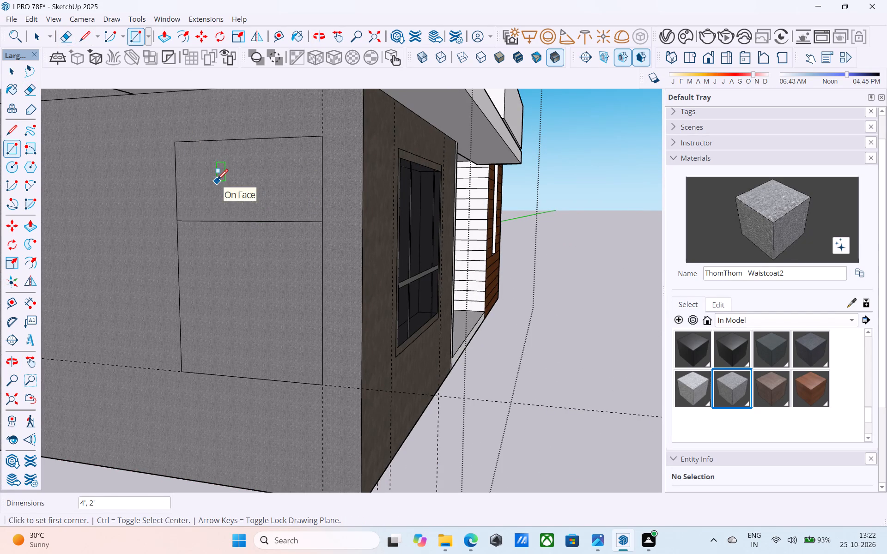
key(e)
drag(217, 181, 232, 232)
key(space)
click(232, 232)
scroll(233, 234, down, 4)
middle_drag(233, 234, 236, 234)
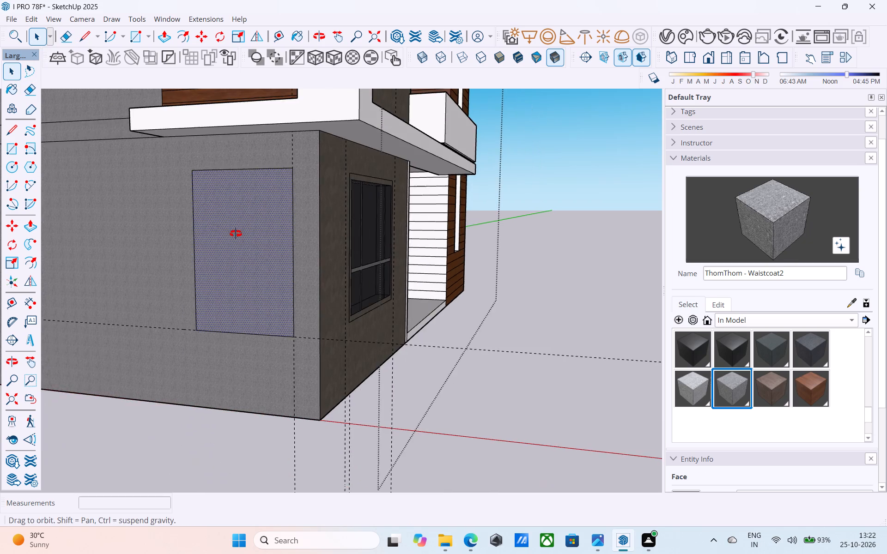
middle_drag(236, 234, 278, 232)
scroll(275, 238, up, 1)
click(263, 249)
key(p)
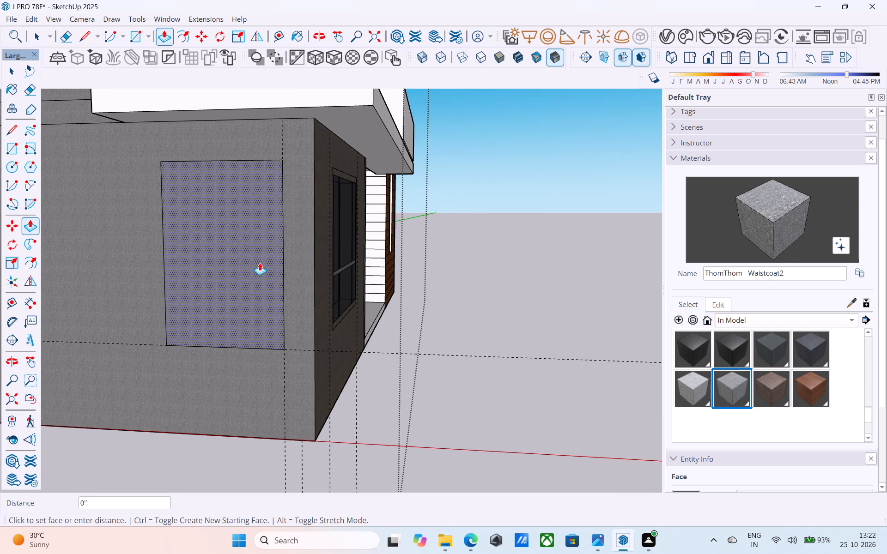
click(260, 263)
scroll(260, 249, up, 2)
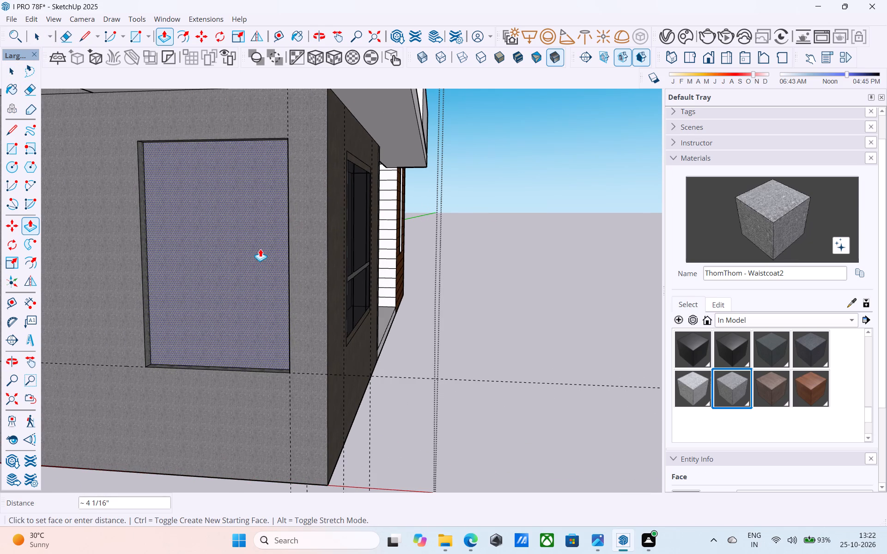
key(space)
Offset the side-wall window outline inward by 3" to form the frame border.
click(259, 248)
key(f)
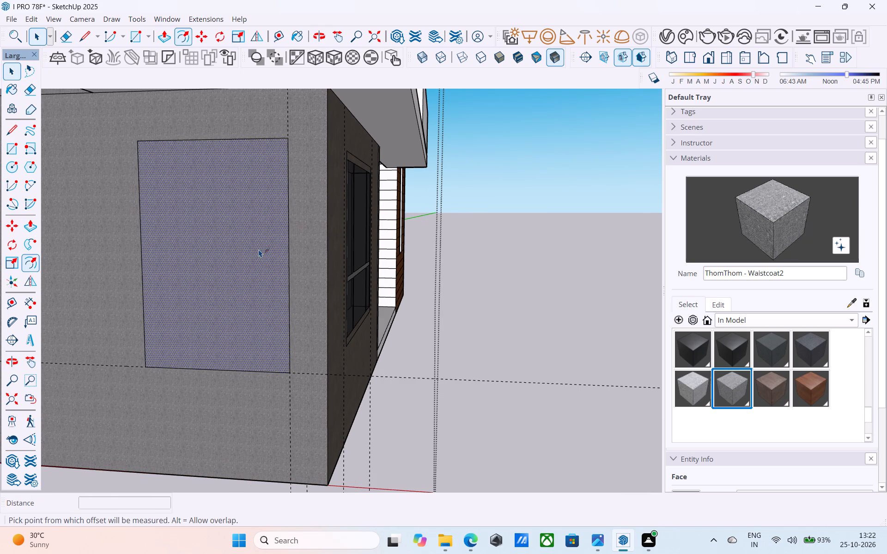
click(259, 249)
text(3")
key(Return)
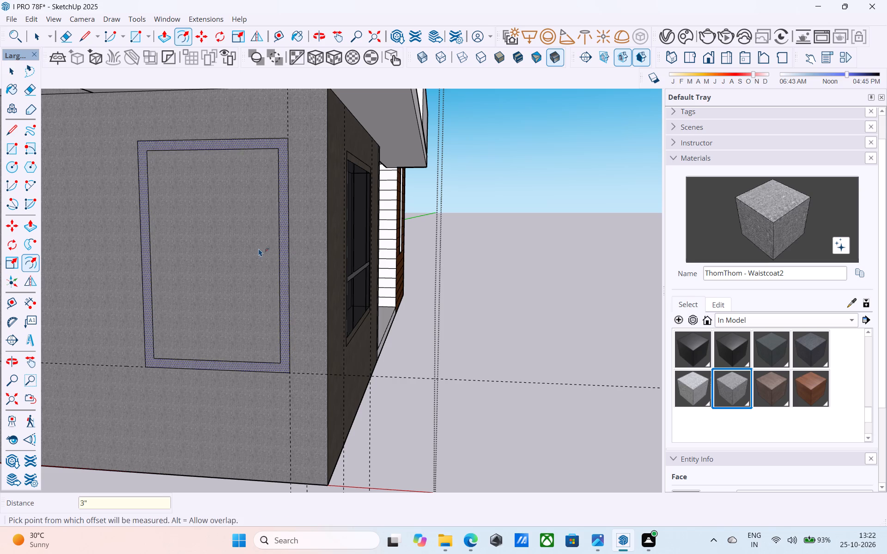
Push the inner window rectangle 9" through the side wall to cut the opening.
key(space)
click(259, 250)
key(p)
click(260, 250)
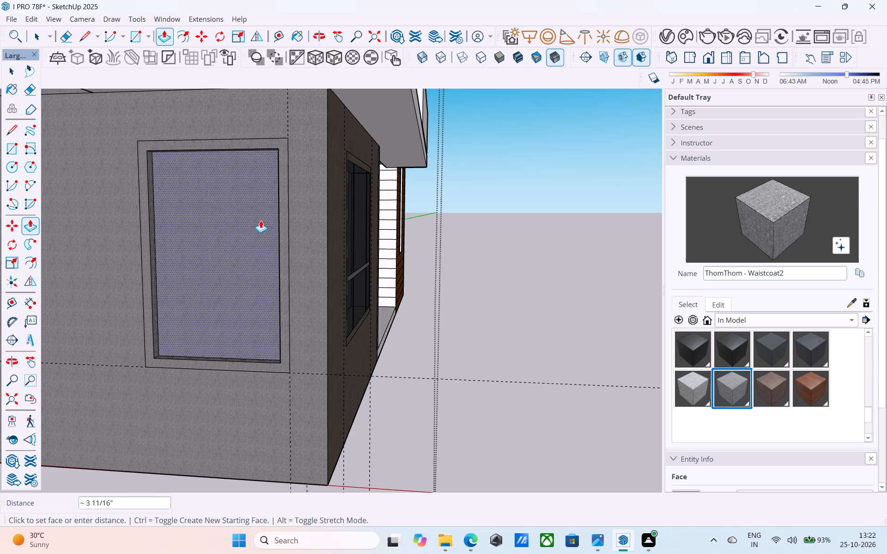
scroll(261, 219, up, 3)
click(280, 248)
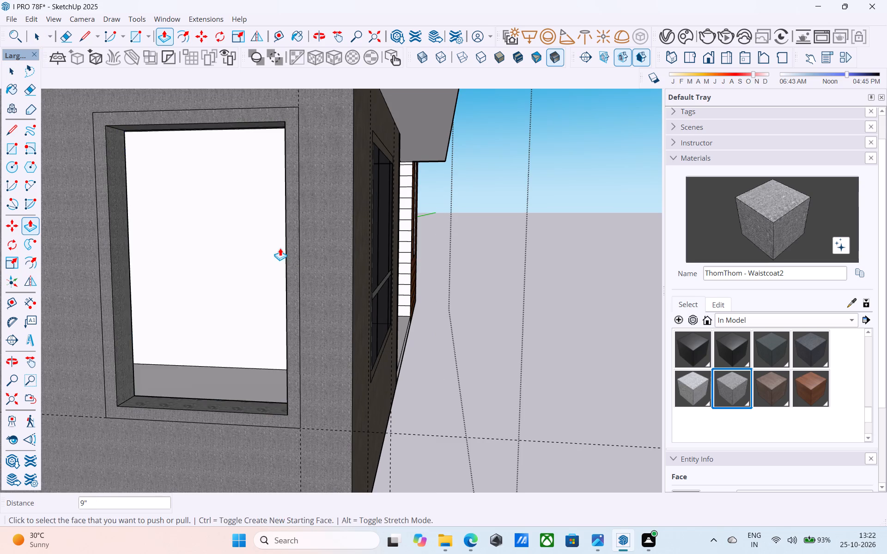
Examine the house's exterior from the front, the roof and the tower side.
scroll(279, 248, down, 10)
middle_drag(279, 248, 122, 279)
scroll(123, 279, down, 4)
scroll(166, 196, up, 5)
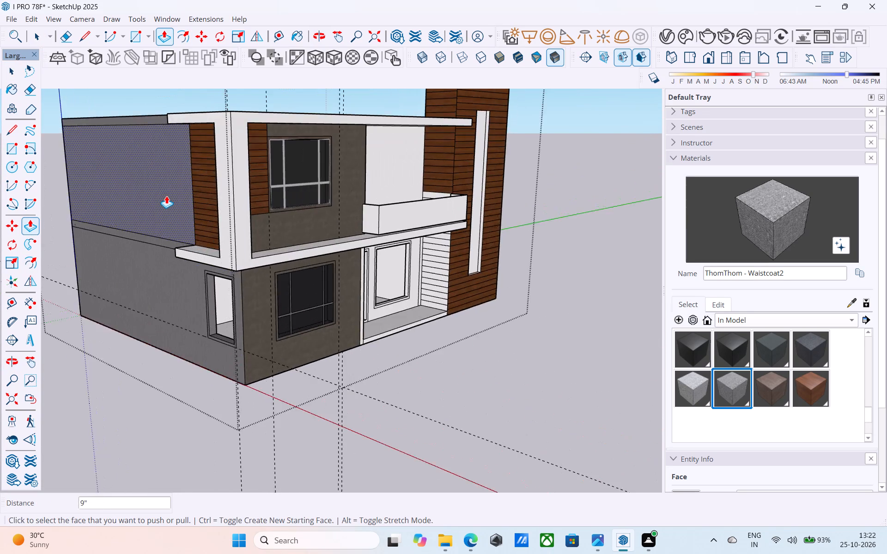
scroll(166, 196, down, 3)
middle_drag(166, 196, 134, 155)
scroll(139, 172, down, 4)
middle_drag(143, 193, 66, 203)
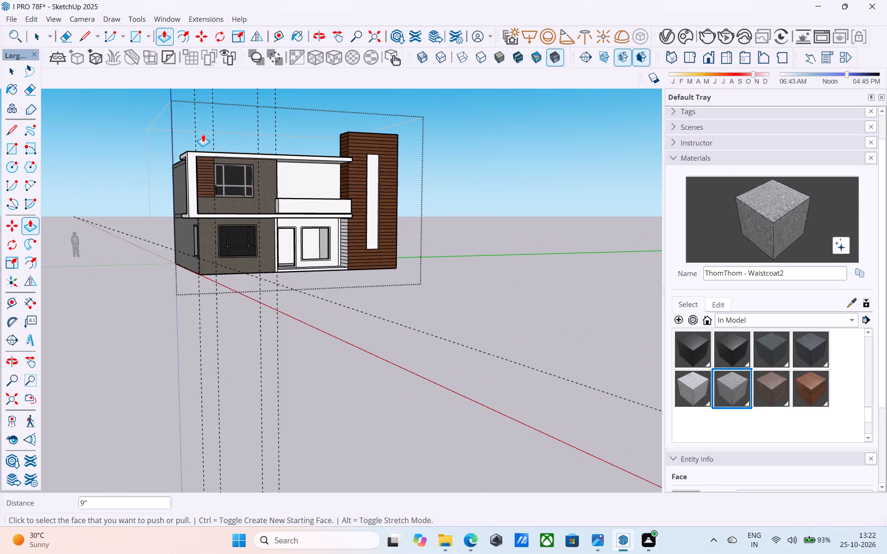
scroll(203, 133, up, 2)
middle_drag(206, 137, 218, 247)
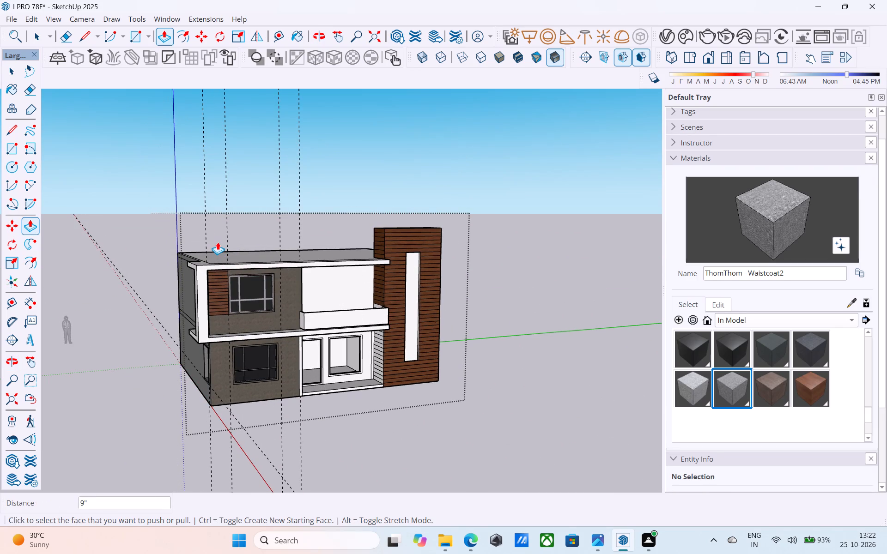
middle_drag(218, 242, 219, 252)
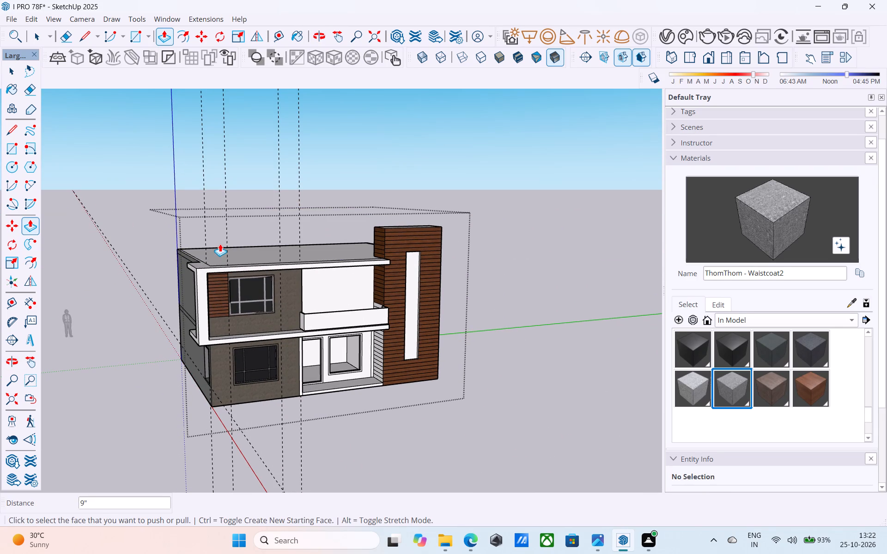
scroll(250, 247, up, 3)
middle_drag(245, 248, 272, 231)
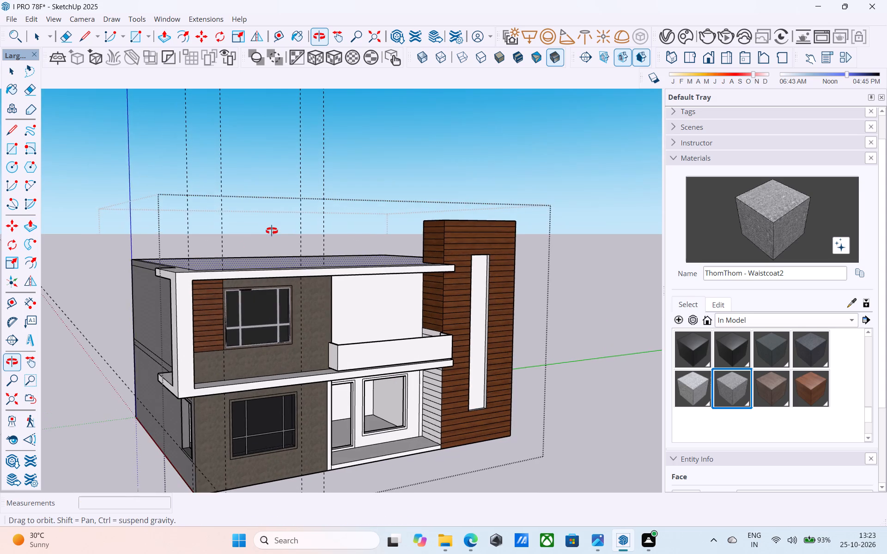
middle_drag(272, 231, 51, 259)
scroll(312, 260, down, 4)
middle_drag(316, 280, 134, 301)
scroll(225, 325, up, 7)
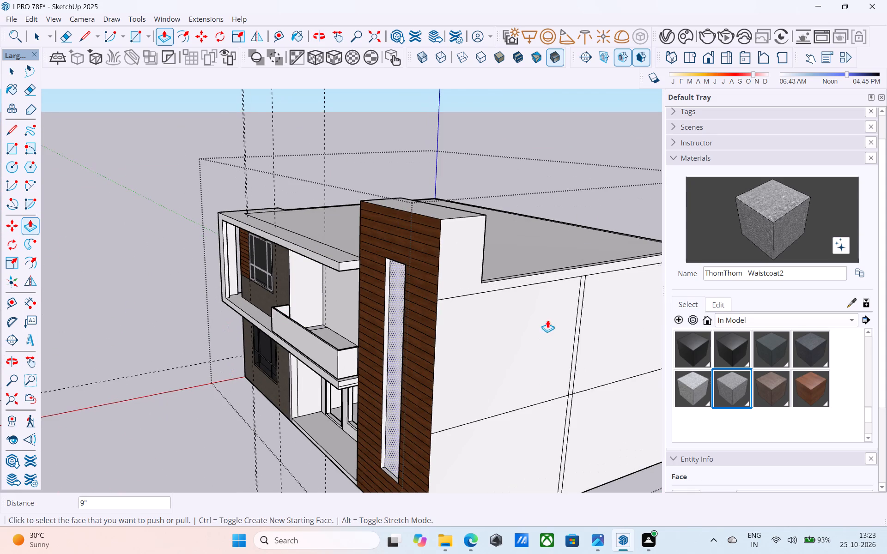
Paint the inner faces of the balcony parapet's front and far end with the Glass_Basic_01 material.
click(745, 319)
click(744, 316)
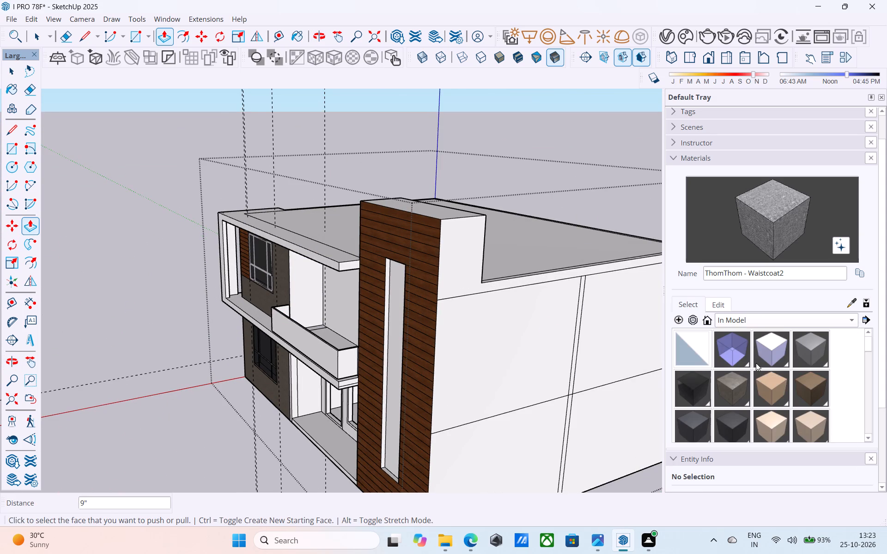
click(740, 347)
scroll(325, 355, up, 8)
click(297, 342)
scroll(289, 326, up, 1)
middle_drag(286, 325, 212, 323)
scroll(220, 285, up, 5)
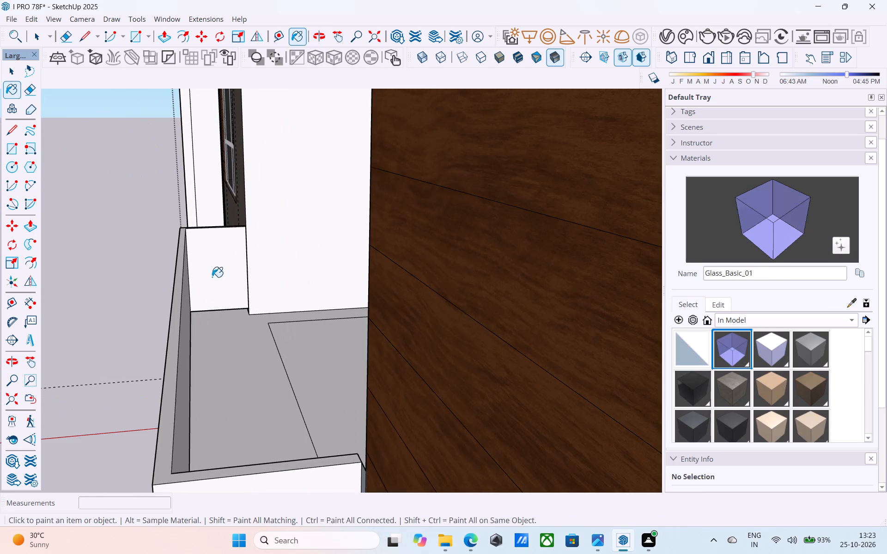
click(212, 277)
scroll(187, 315, up, 3)
click(185, 319)
Paint the balcony parapet's outer faces and the inner face of its tower-side end with Glass_Basic_01.
scroll(182, 316, down, 10)
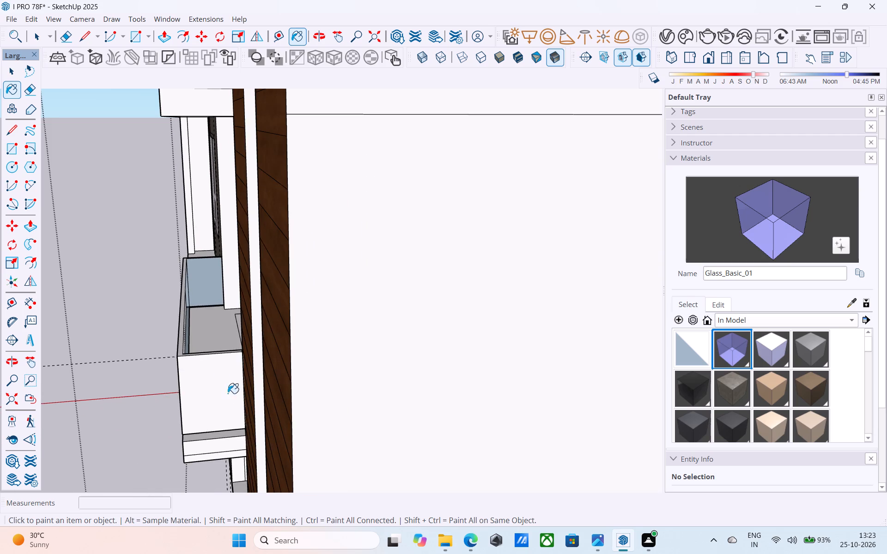
click(216, 385)
middle_drag(203, 379, 673, 349)
scroll(461, 322, up, 3)
click(438, 269)
scroll(332, 291, down, 2)
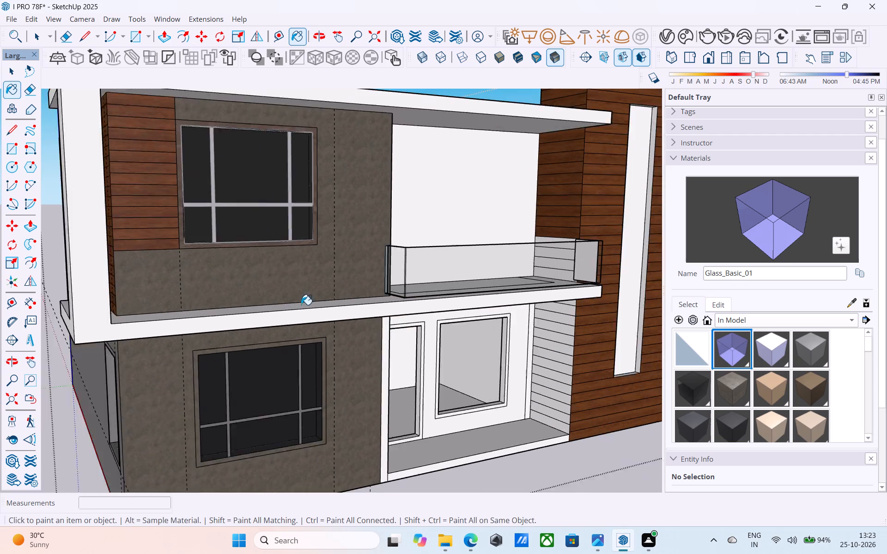
scroll(301, 305, down, 7)
middle_drag(331, 306, 152, 307)
scroll(417, 283, down, 1)
middle_drag(438, 280, 461, 361)
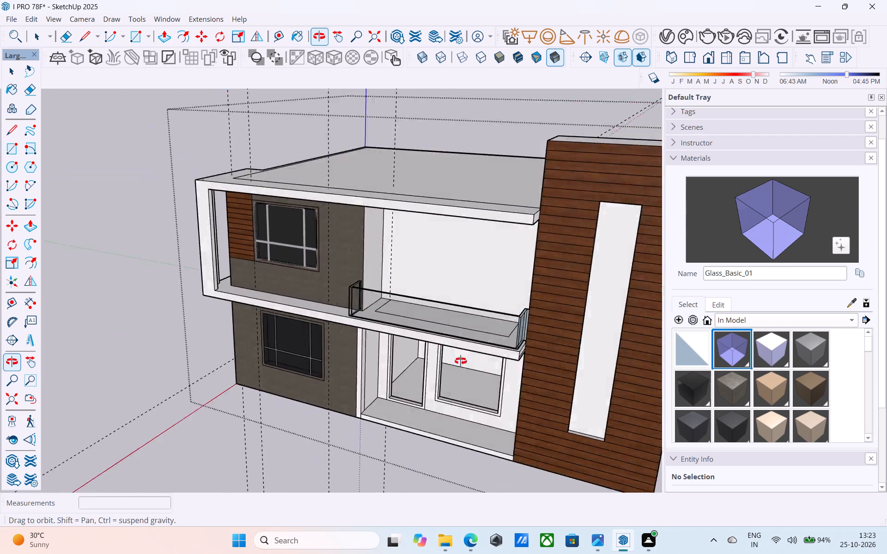
middle_drag(461, 361, 717, 383)
scroll(492, 224, up, 9)
click(446, 221)
scroll(446, 219, down, 4)
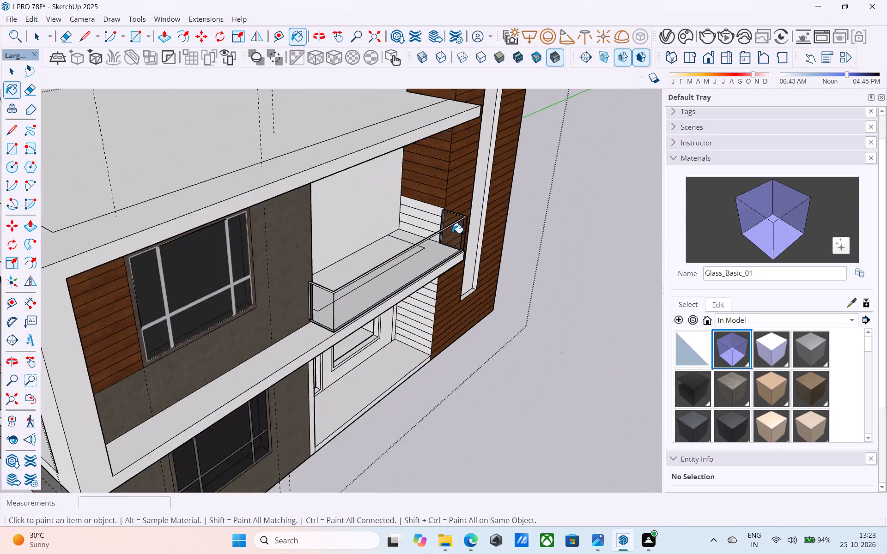
Examine the balcony's glass parapet and the whole front facade.
scroll(452, 233, down, 5)
middle_drag(450, 249, 450, 272)
scroll(453, 256, up, 11)
scroll(358, 247, down, 3)
middle_drag(352, 251, 278, 312)
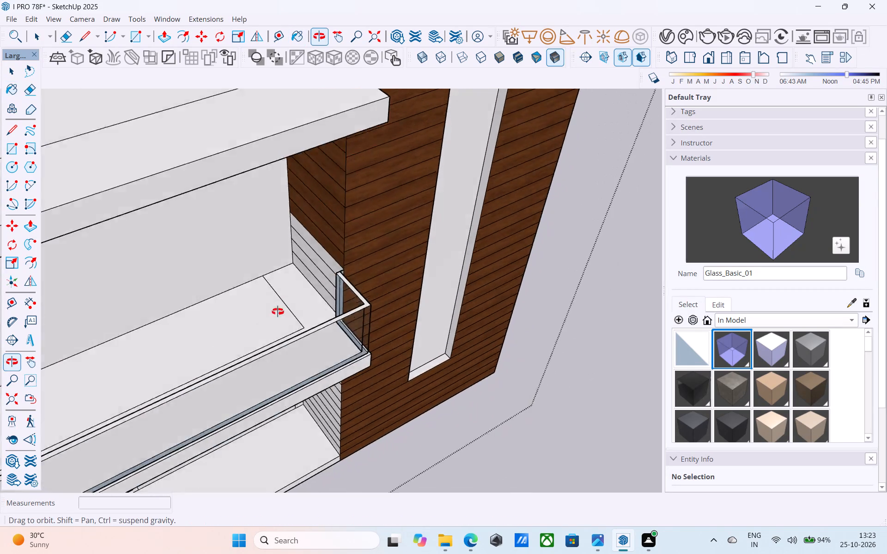
middle_drag(278, 312, 278, 319)
scroll(276, 299, down, 10)
middle_drag(262, 355, 255, 284)
scroll(379, 238, down, 8)
middle_drag(317, 338, 240, 243)
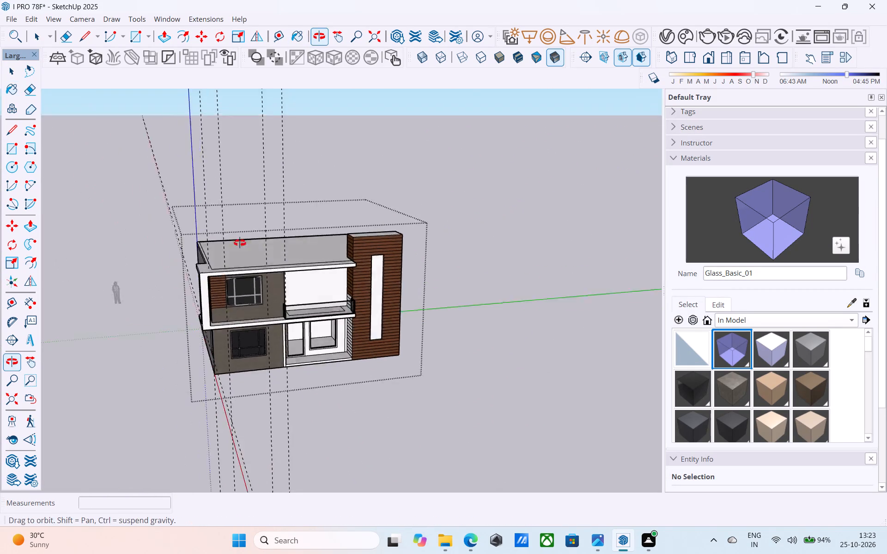
middle_drag(240, 243, 186, 189)
middle_drag(216, 218, 194, 197)
scroll(241, 222, up, 4)
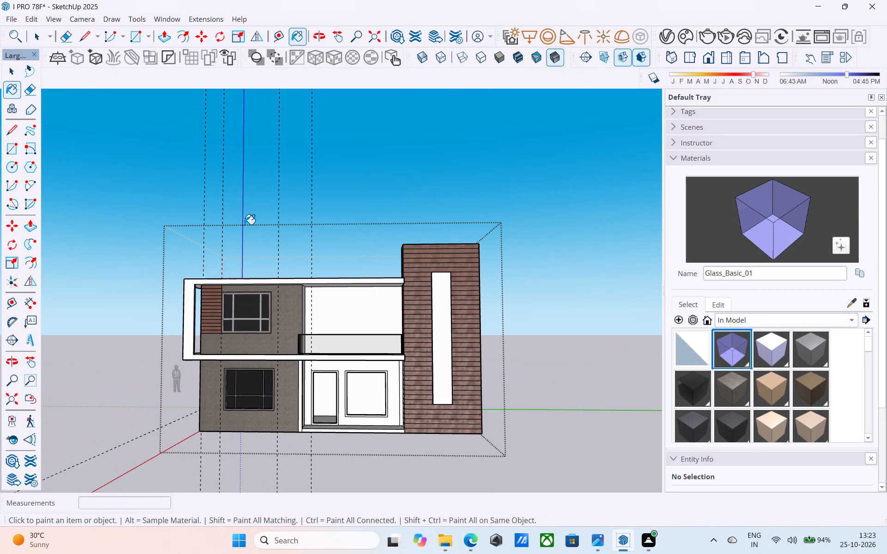
middle_drag(249, 230, 355, 229)
scroll(256, 285, up, 6)
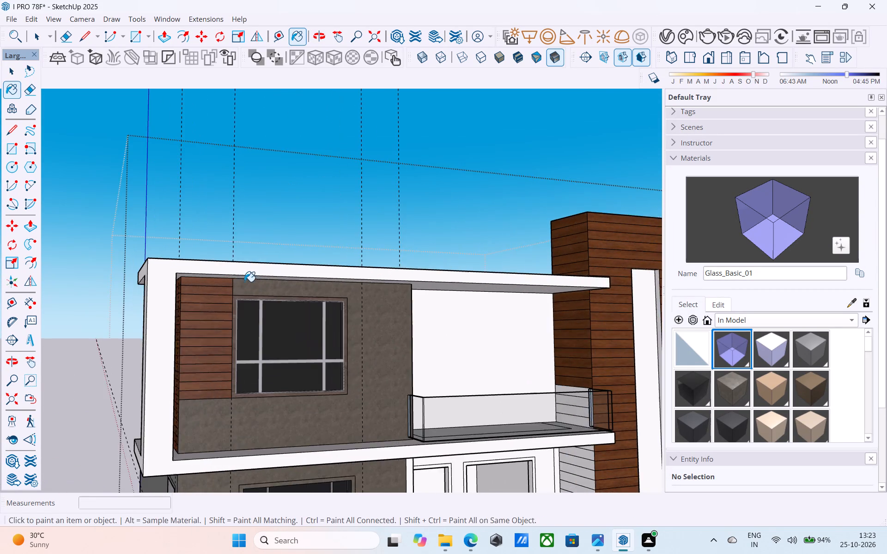
Push/Pull the underside of the white roof overhang above the upper-storey window by 6".
scroll(244, 282, up, 4)
middle_drag(237, 290, 346, 225)
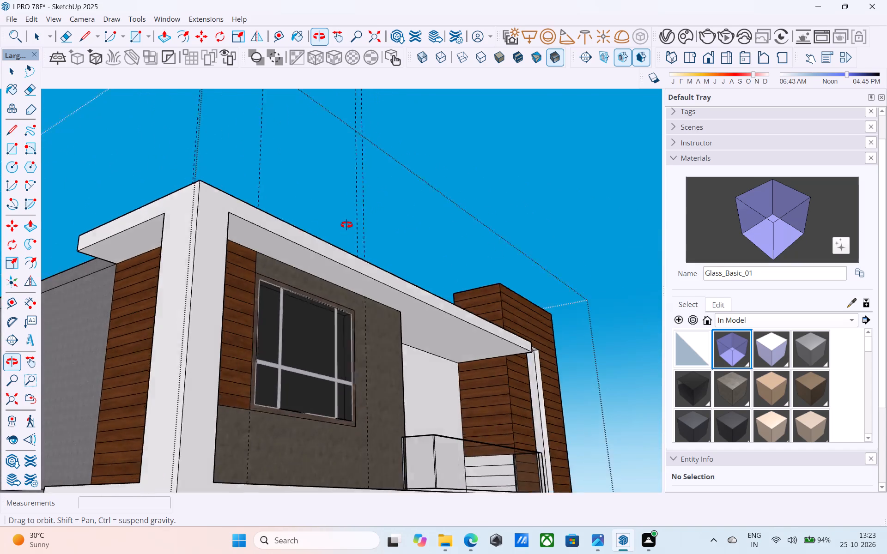
middle_drag(346, 225, 343, 225)
scroll(392, 258, down, 4)
middle_drag(389, 282, 251, 292)
scroll(306, 262, up, 5)
middle_drag(296, 264, 327, 253)
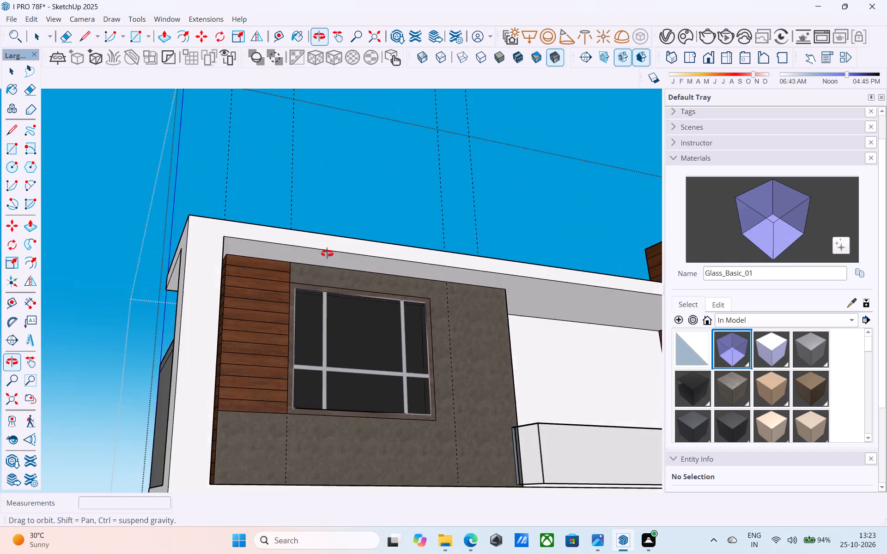
middle_drag(327, 253, 335, 246)
scroll(330, 251, up, 4)
key(space)
scroll(324, 254, up, 2)
click(320, 256)
key(p)
click(320, 256)
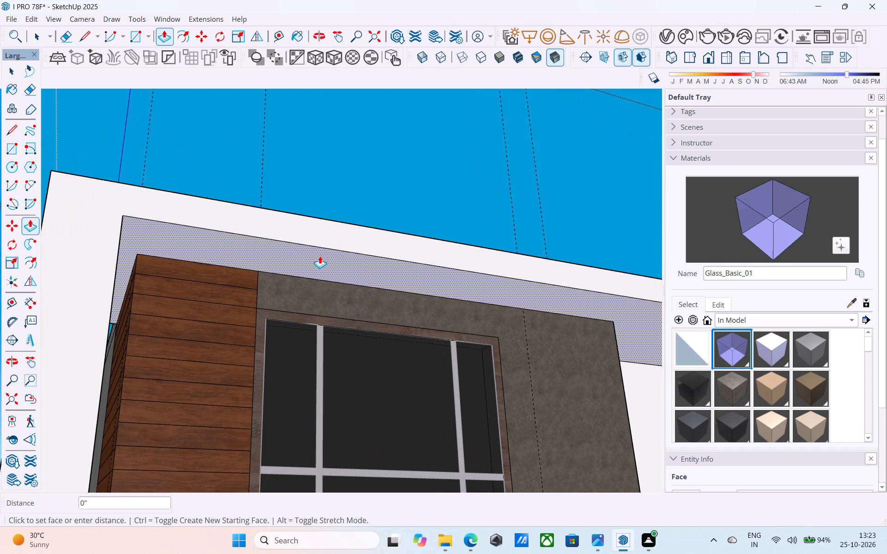
text(6")
key(Return)
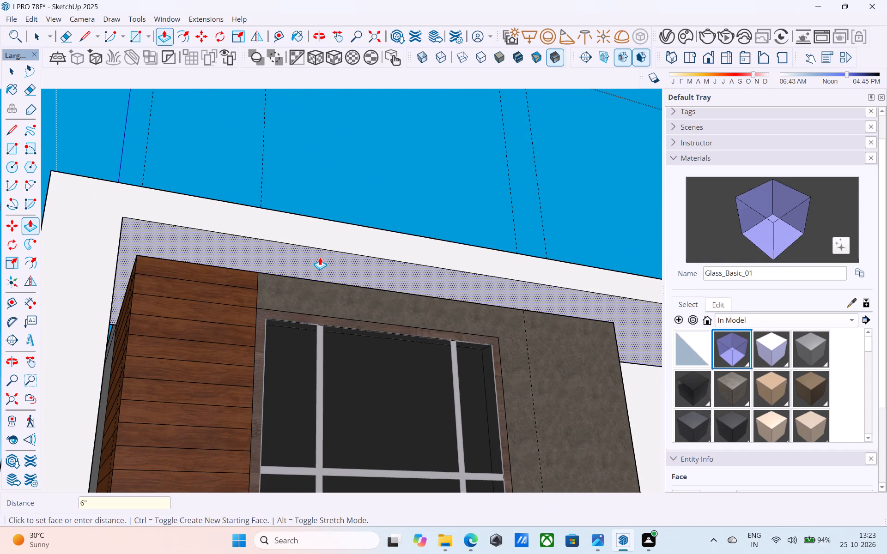
key(space)
Try to Push/Pull the underside of the projecting white slab between the two storeys by 6".
scroll(318, 252, down, 16)
middle_drag(307, 237, 319, 355)
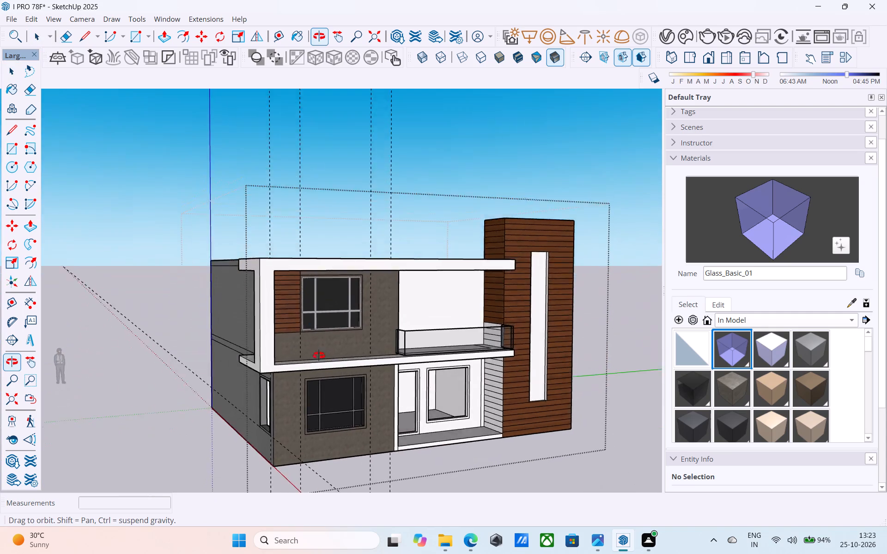
middle_drag(319, 355, 307, 336)
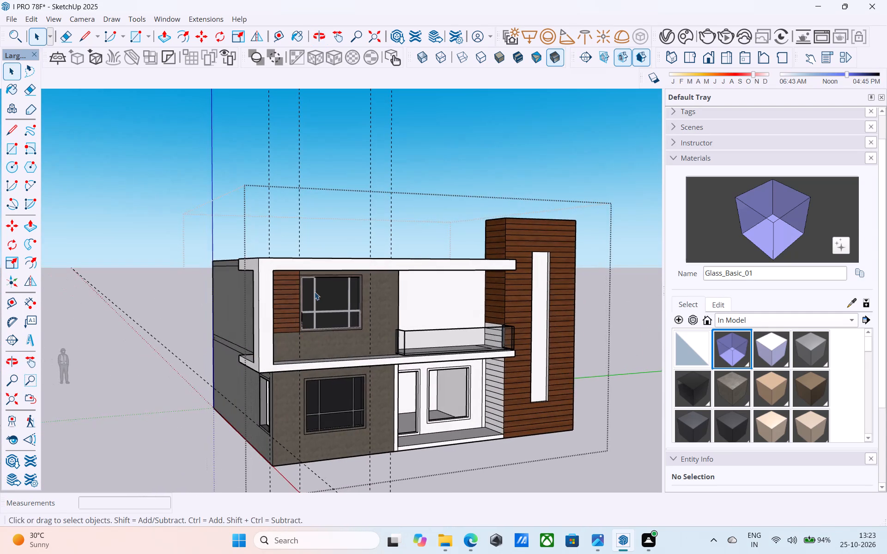
scroll(315, 292, down, 3)
middle_drag(316, 305, 340, 370)
scroll(339, 369, up, 11)
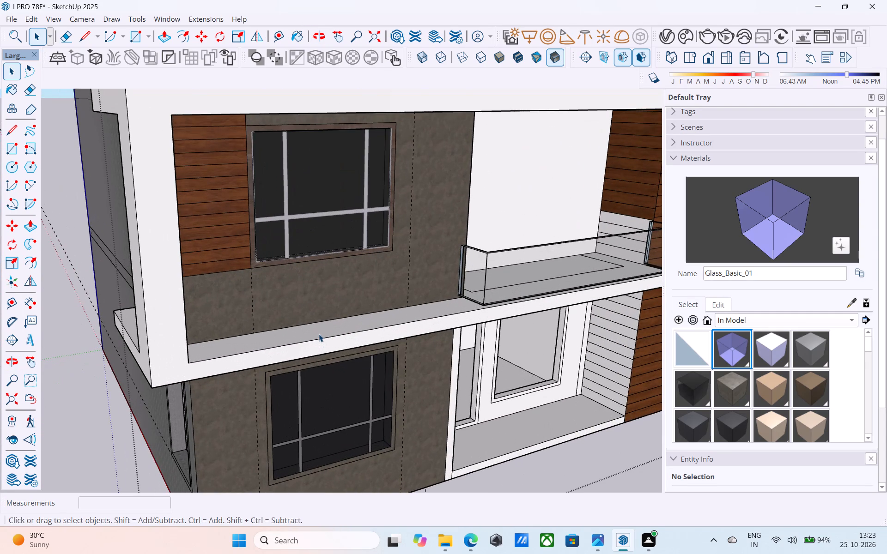
click(319, 334)
middle_drag(318, 334, 332, 192)
scroll(318, 334, up, 1)
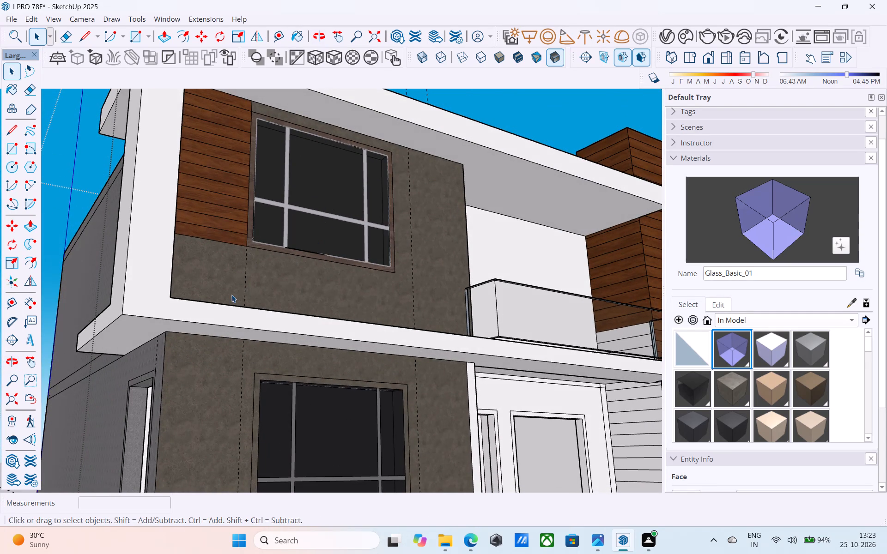
click(182, 329)
key(p)
click(182, 329)
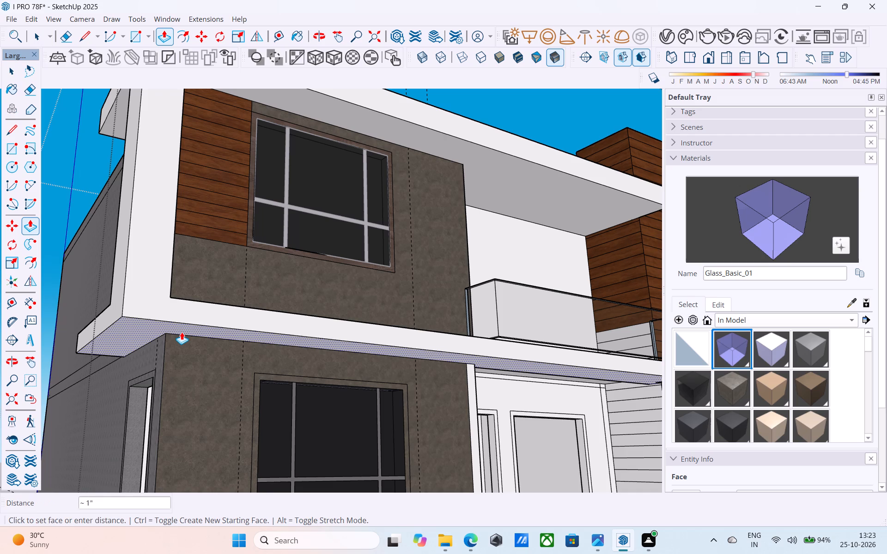
key(6)
key(shift+quotedbl)
key(Return)
key(space)
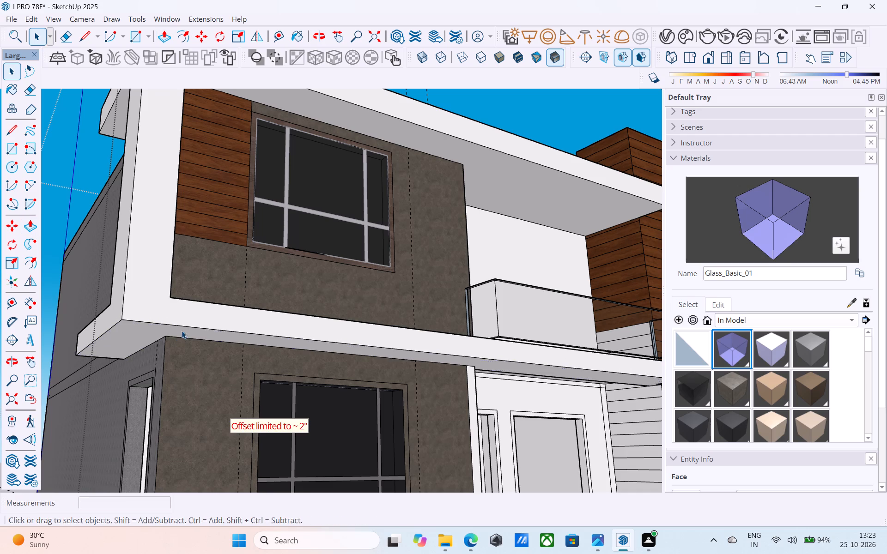
Measure the front face height of the slab band between the storeys and of the roof fascia.
scroll(201, 309, down, 5)
middle_drag(234, 272, 125, 344)
scroll(127, 337, down, 4)
middle_drag(136, 338, 203, 356)
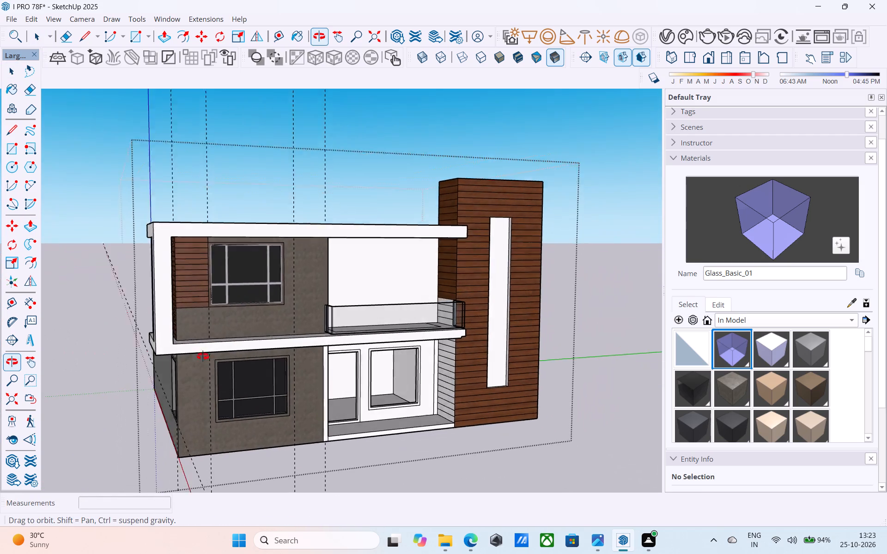
middle_drag(203, 356, 220, 357)
scroll(220, 357, up, 5)
scroll(155, 356, up, 5)
key(l)
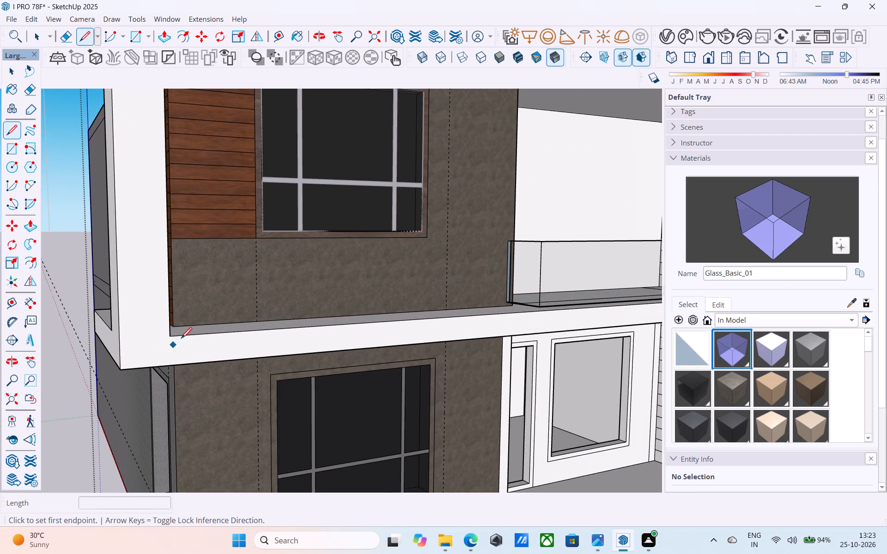
click(171, 335)
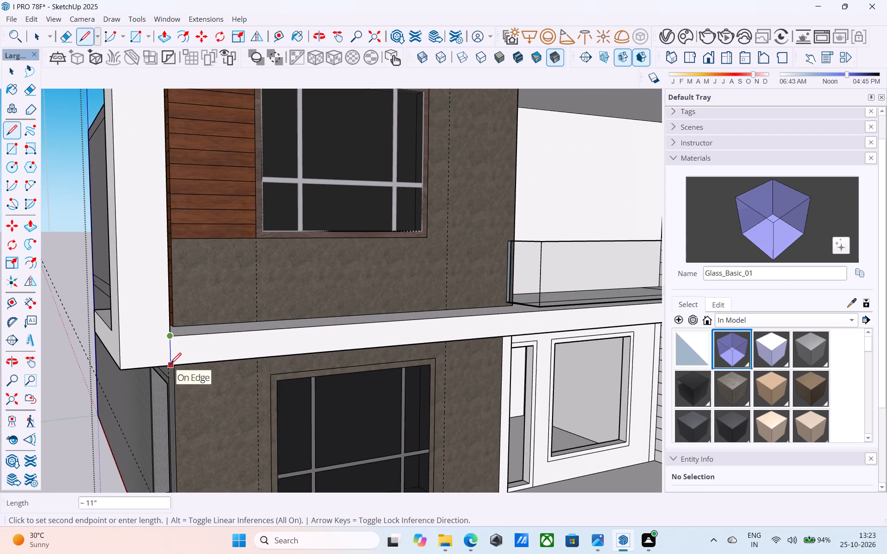
key(l)
scroll(181, 321, down, 6)
shift+middle_drag(182, 338, 195, 437)
scroll(182, 245, up, 4)
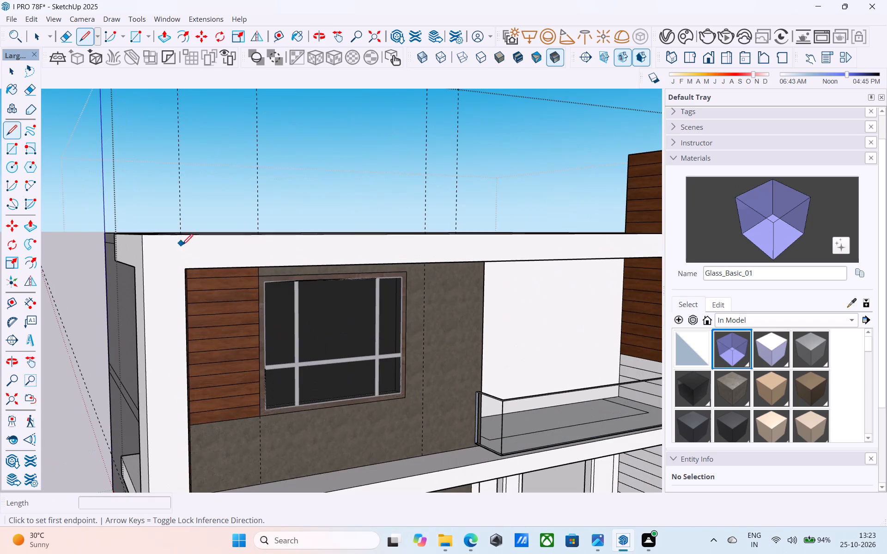
click(186, 270)
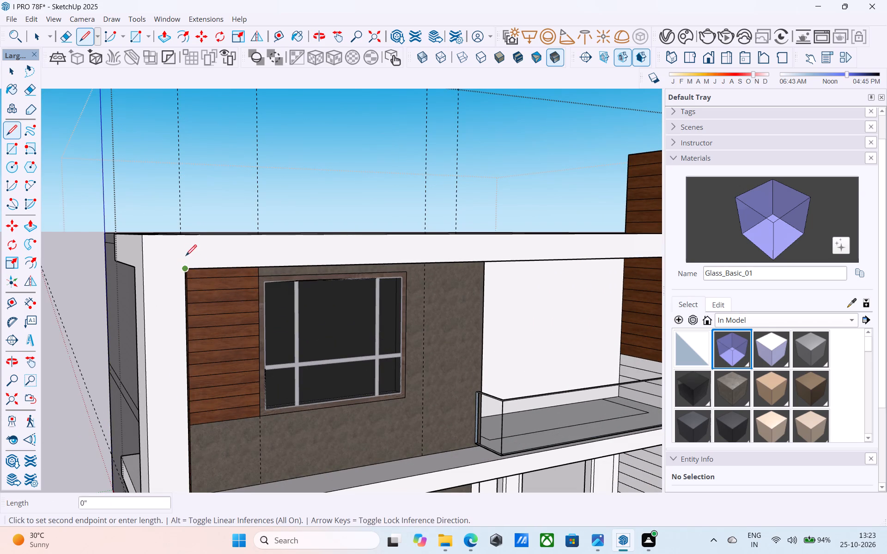
scroll(188, 234, down, 3)
shift+middle_drag(188, 237, 204, 242)
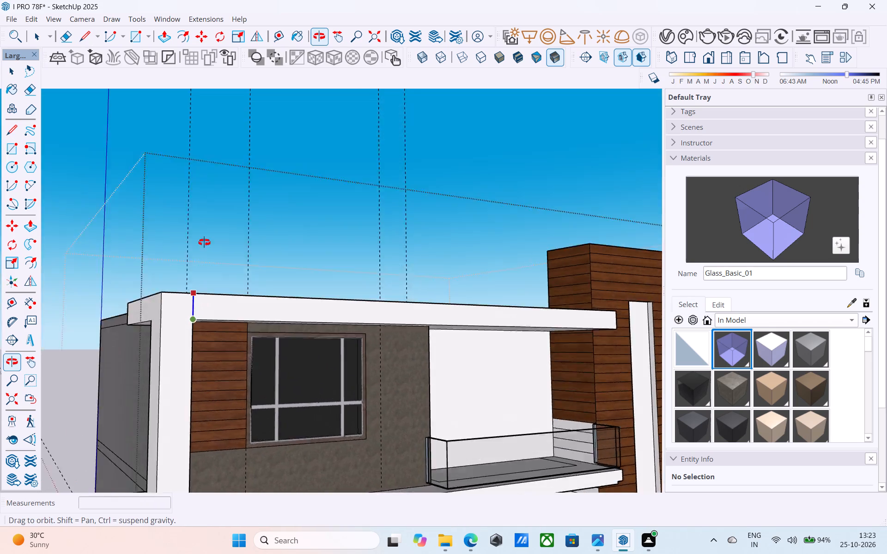
shift+middle_drag(204, 242, 196, 213)
scroll(203, 303, up, 7)
key(space)
Push/Pull the underside of the white roof overhang upward by 4" to make its fascia thinner.
click(205, 293)
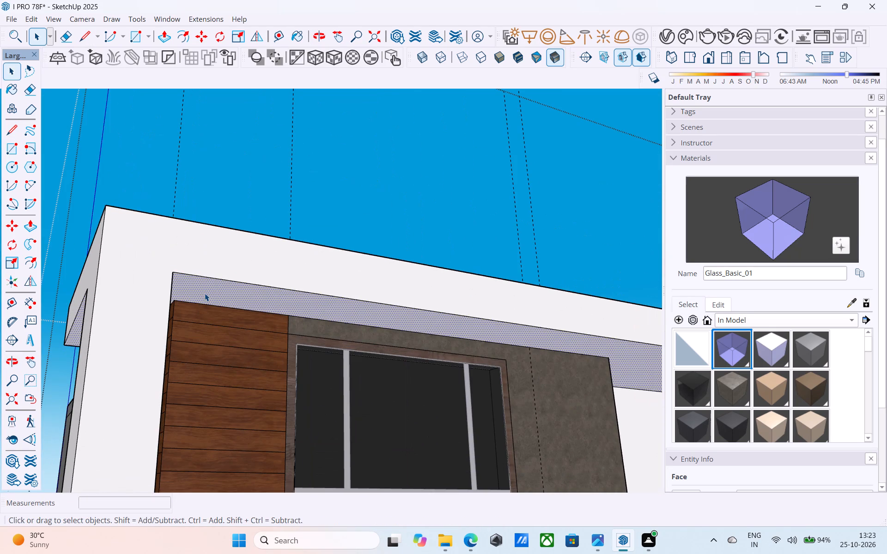
key(p)
click(205, 293)
text(4")
key(Return)
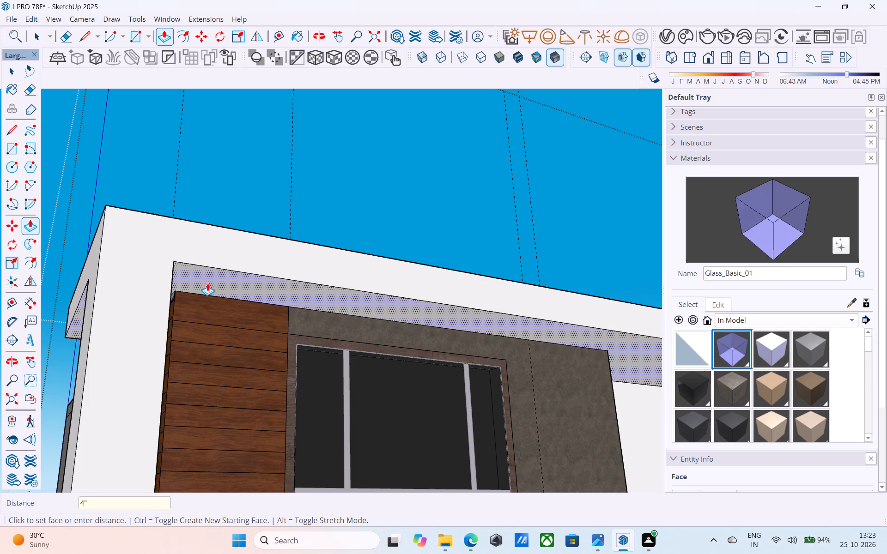
key(space)
Erase the dashed vertical guide lines across the front facade and the remaining guides beside the house.
scroll(207, 282, down, 11)
middle_drag(245, 249, 193, 332)
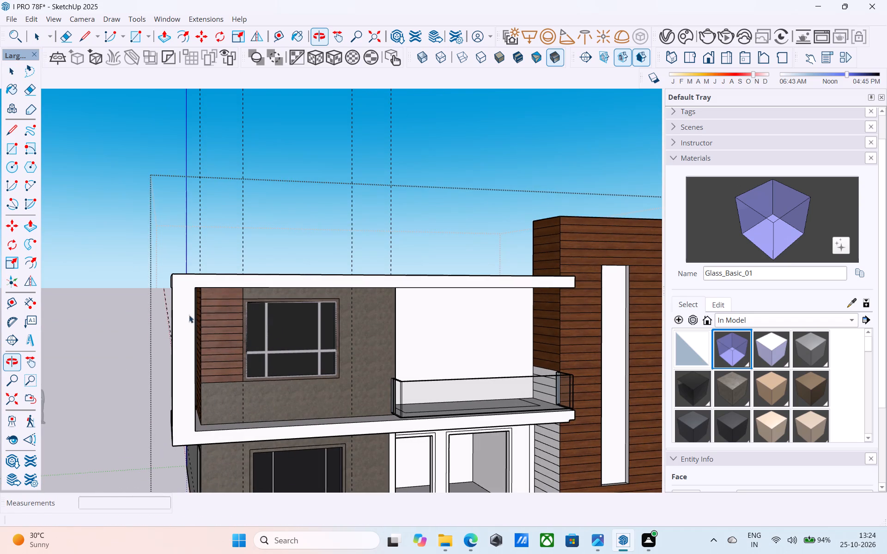
middle_drag(183, 307, 214, 307)
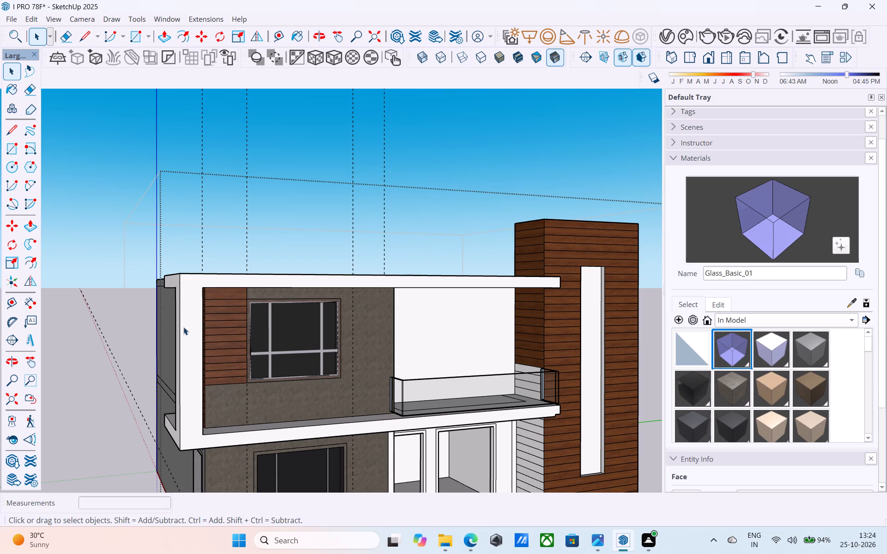
scroll(187, 328, down, 2)
middle_drag(193, 308, 144, 259)
scroll(135, 259, down, 5)
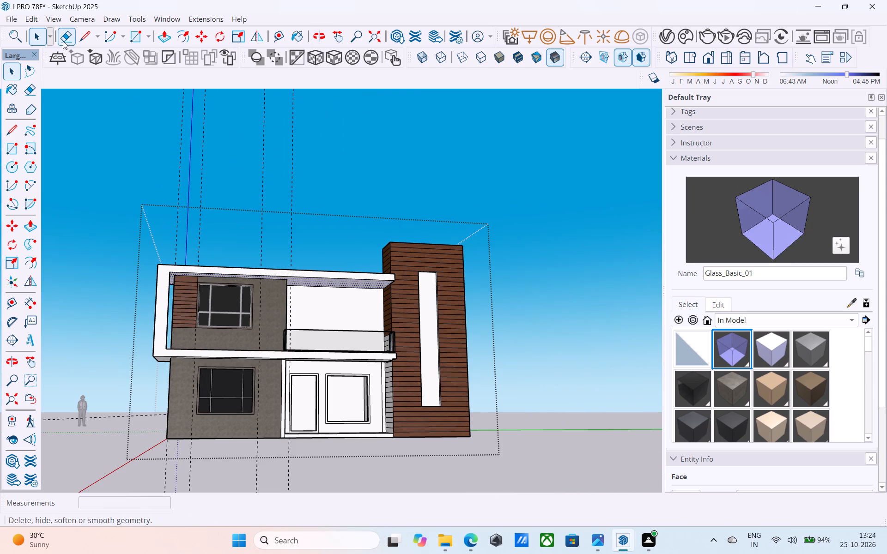
click(61, 40)
drag(339, 165, 112, 156)
scroll(255, 179, down, 6)
middle_drag(269, 252, 273, 264)
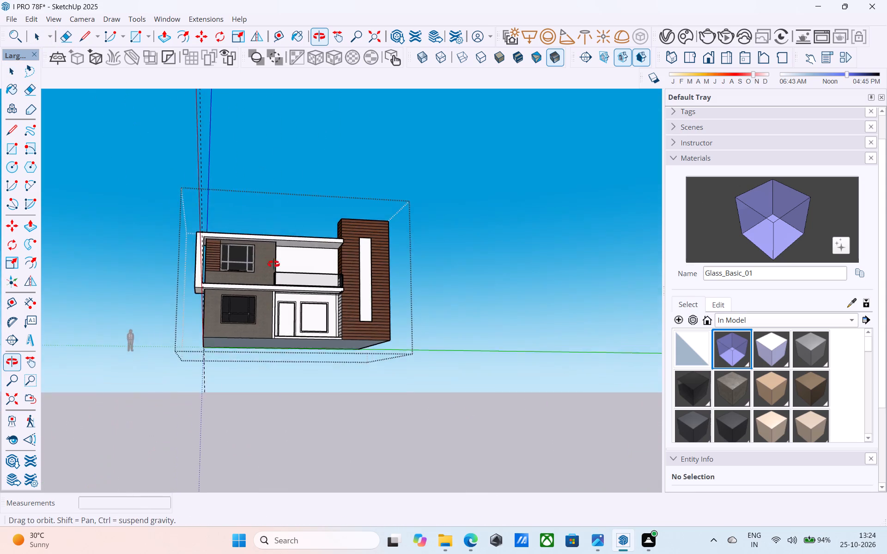
middle_drag(273, 264, 407, 349)
drag(122, 265, 117, 314)
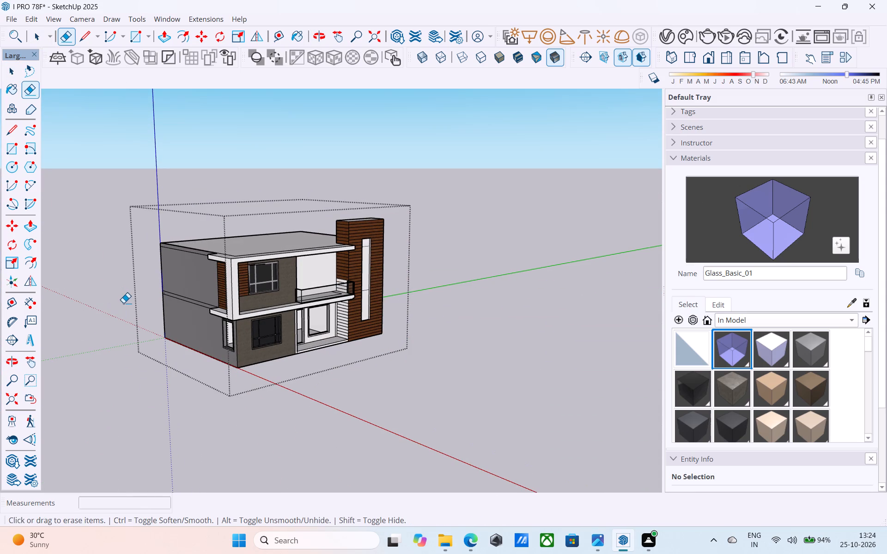
key(space)
Save the model.
key(ctrl+s)
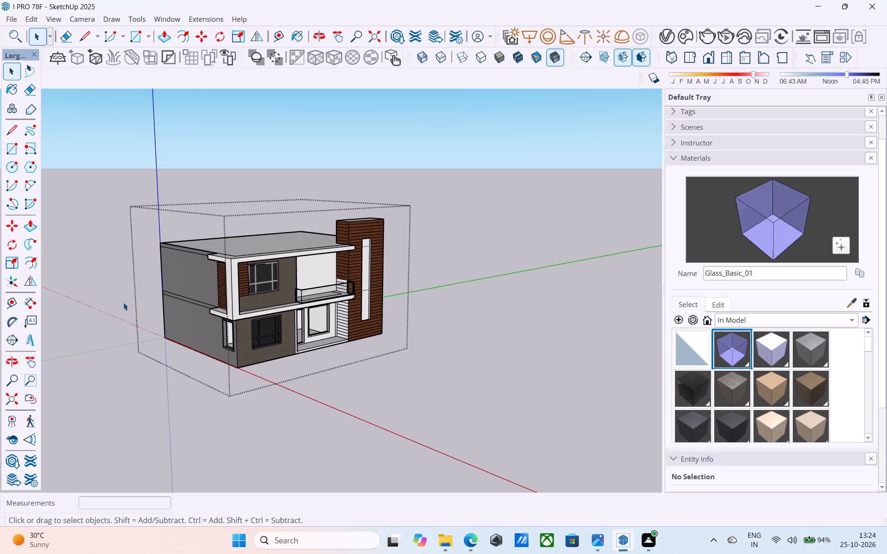
Examine the front facade, balcony, tower and roof from several angles.
scroll(292, 290, down, 1)
middle_drag(293, 290, 253, 280)
click(447, 278)
middle_drag(413, 286, 324, 277)
scroll(323, 277, up, 7)
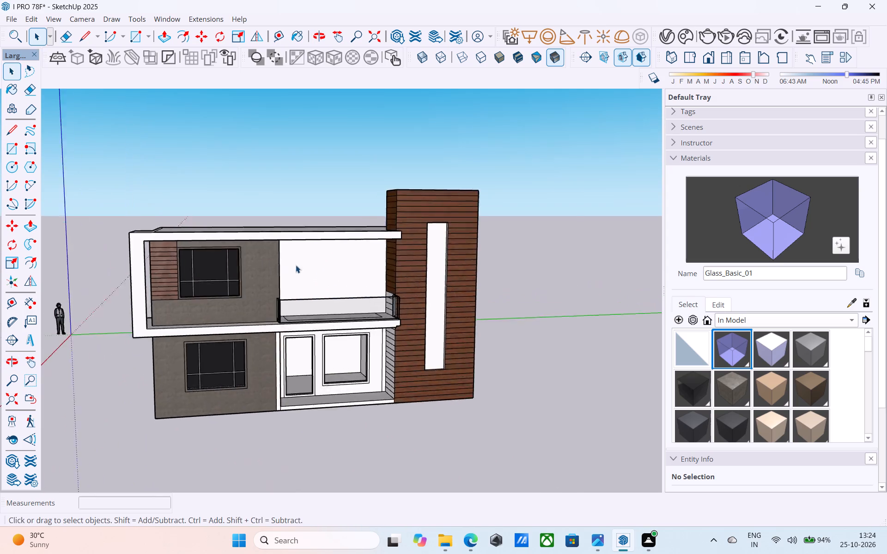
scroll(296, 265, up, 3)
middle_drag(265, 290, 141, 300)
scroll(330, 246, down, 4)
middle_drag(334, 253, 316, 169)
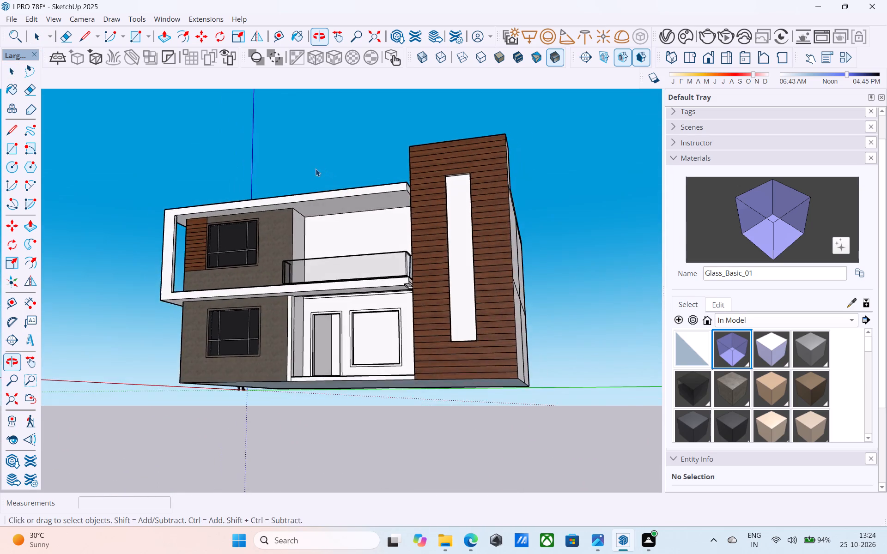
scroll(309, 202, up, 10)
scroll(304, 222, down, 4)
scroll(304, 222, up, 1)
scroll(304, 223, down, 1)
middle_drag(305, 227, 352, 406)
scroll(316, 314, down, 7)
middle_drag(316, 313, 337, 385)
middle_drag(243, 353, 347, 314)
scroll(268, 308, up, 6)
scroll(262, 295, down, 5)
middle_drag(280, 315, 395, 189)
scroll(395, 189, up, 3)
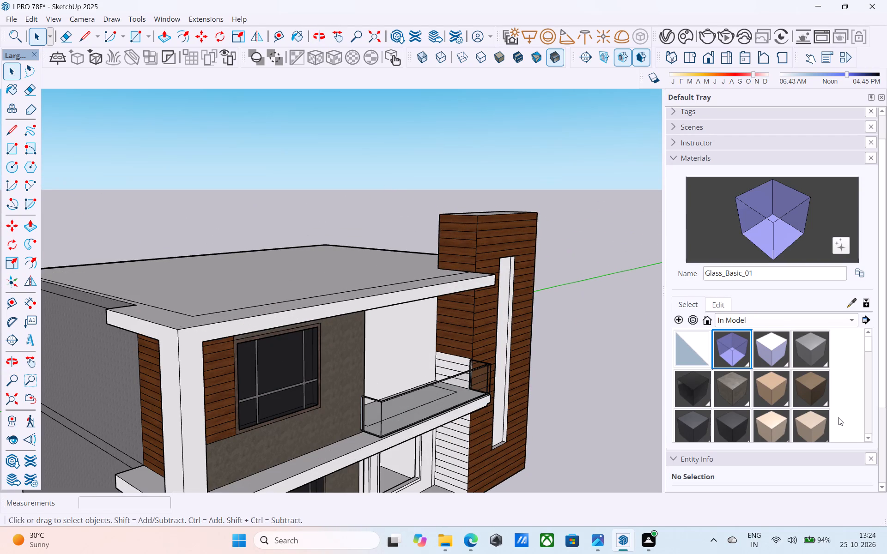
Pick the Wood_Veneer_15_1K material from the Wood collection for painting.
click(768, 320)
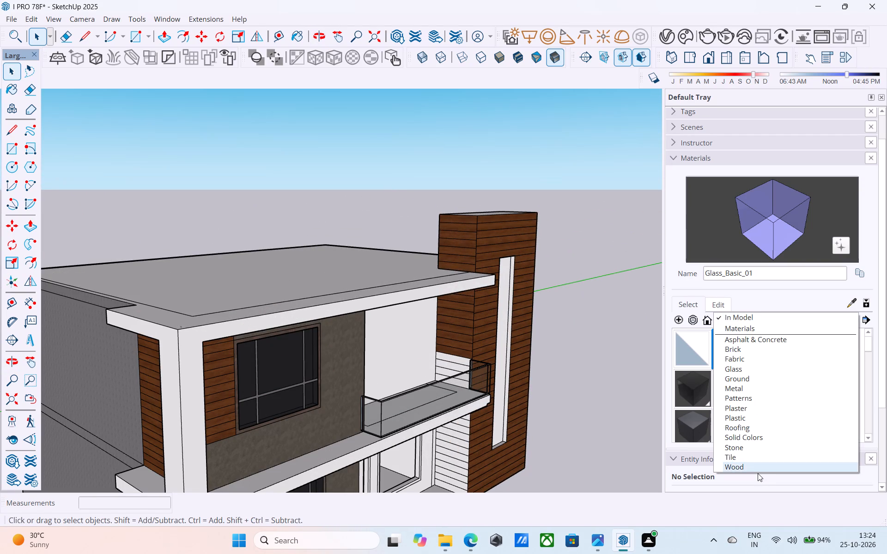
click(758, 473)
scroll(757, 406, down, 3)
click(751, 319)
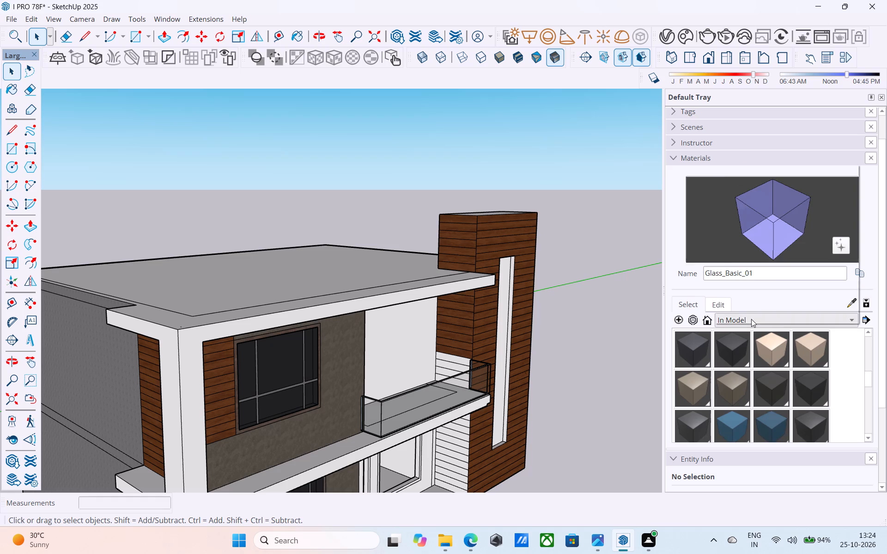
click(751, 320)
scroll(743, 370, down, 1)
click(732, 346)
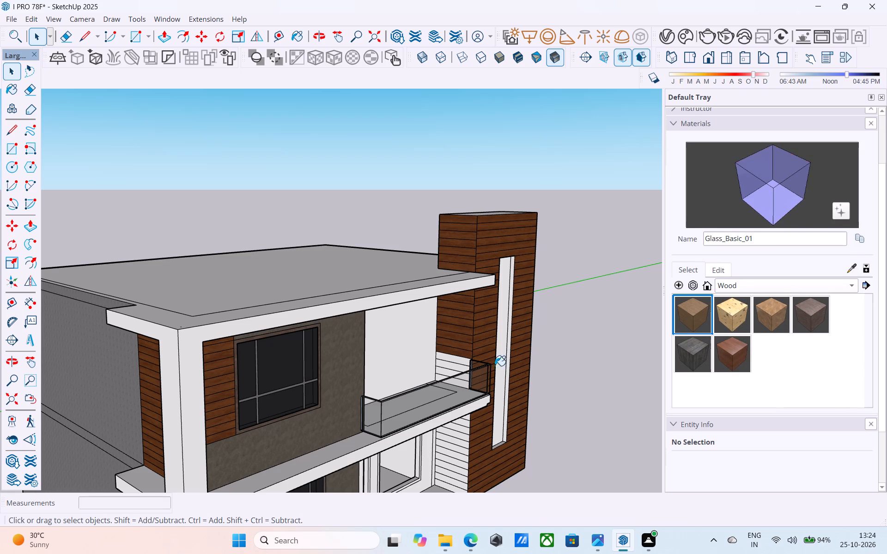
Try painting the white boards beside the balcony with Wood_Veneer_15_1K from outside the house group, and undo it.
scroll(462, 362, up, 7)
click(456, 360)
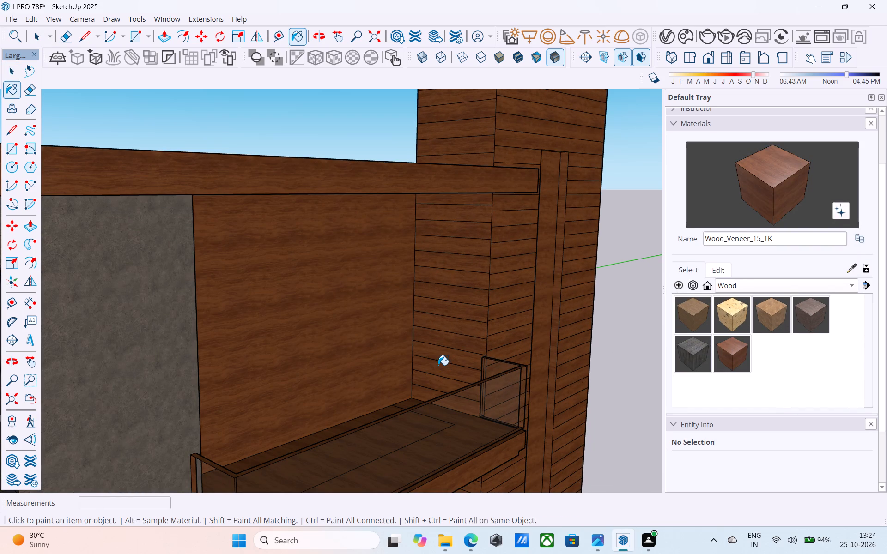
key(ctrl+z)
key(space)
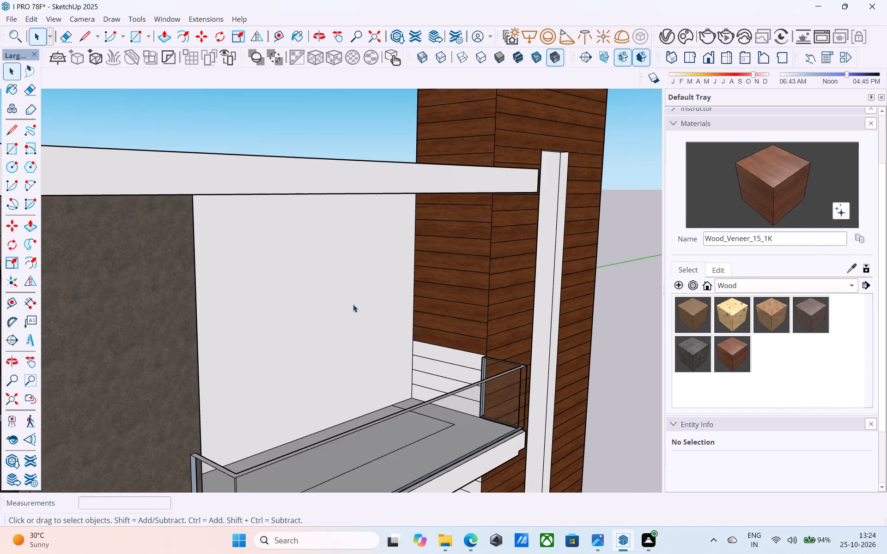
Open the house group and paint the four white boards on the tower's balcony-side wall with Wood_Veneer_15_1K.
double_click(353, 304)
click(778, 193)
scroll(462, 361, up, 3)
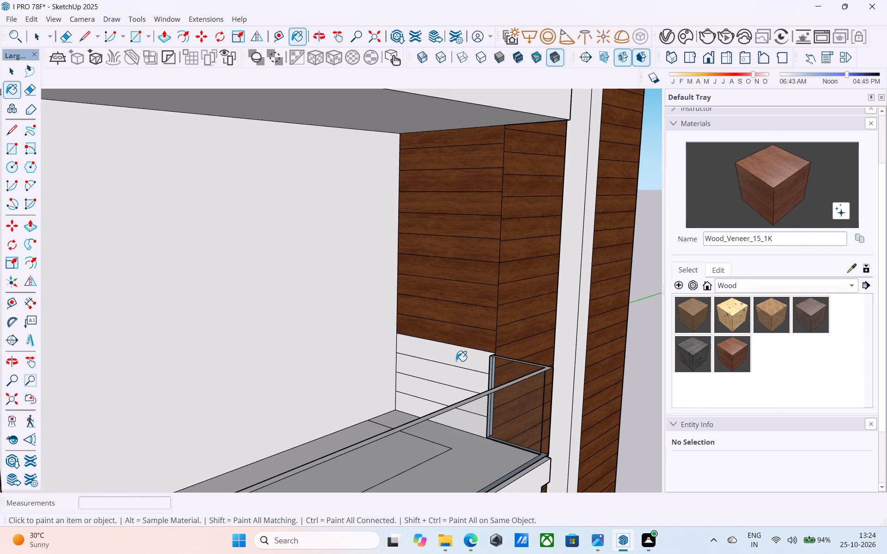
click(456, 361)
click(437, 373)
click(427, 388)
click(419, 402)
scroll(435, 225, down, 3)
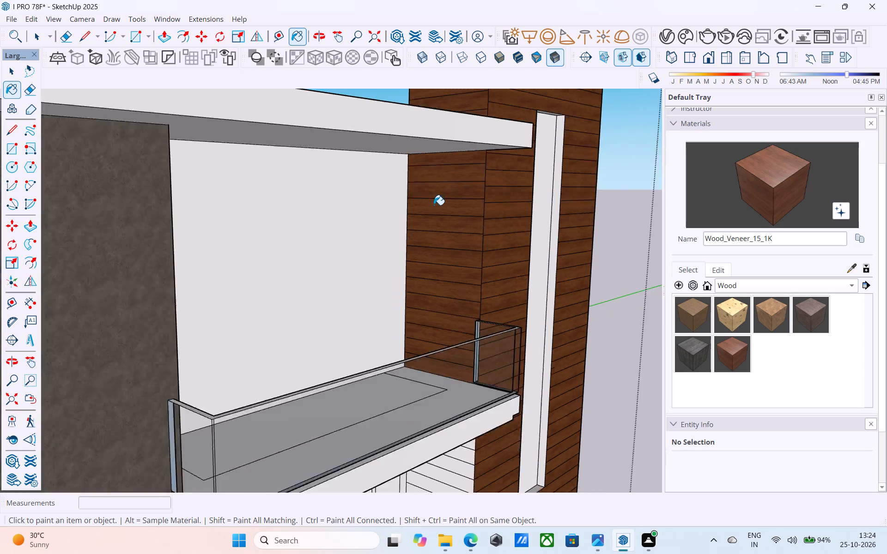
Paint the topmost white boards of the tower's porch-side wall, directly under the balcony slab, with Wood_Veneer_15_1K.
scroll(434, 205, down, 8)
middle_drag(445, 371, 451, 308)
scroll(451, 308, up, 4)
scroll(444, 323, down, 2)
scroll(443, 316, up, 1)
scroll(443, 309, down, 3)
scroll(442, 367, up, 8)
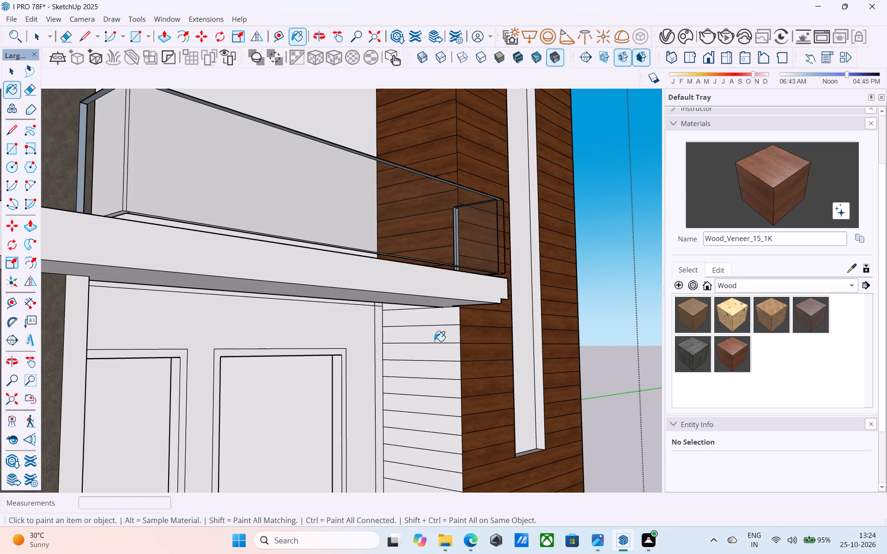
click(437, 323)
scroll(430, 340, up, 9)
click(380, 258)
scroll(378, 256, down, 3)
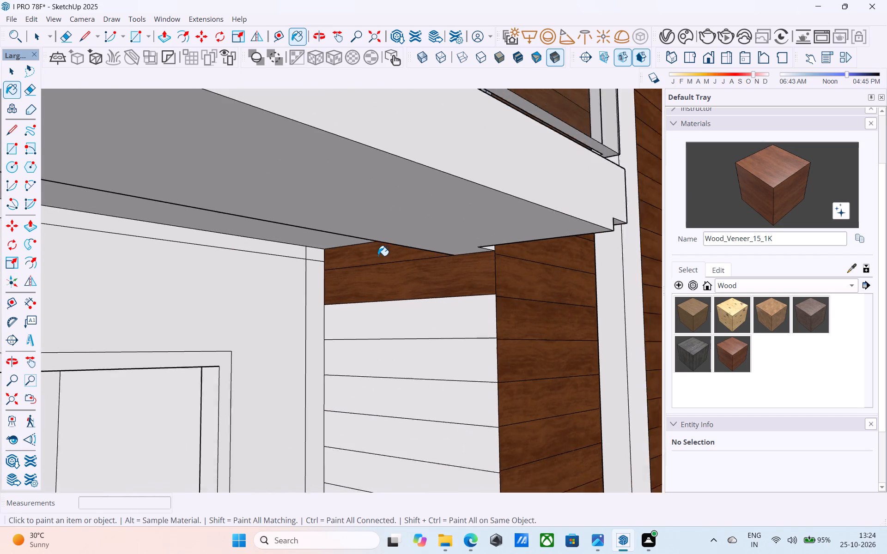
scroll(378, 256, down, 2)
scroll(387, 301, up, 3)
click(387, 301)
scroll(384, 294, down, 12)
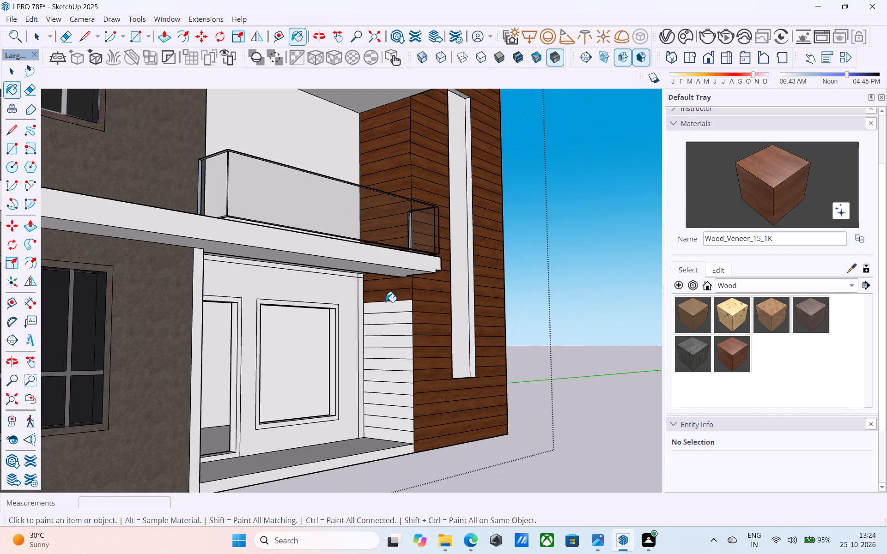
Paint the remaining white boards of the tower's porch-side wall down to the porch floor with Wood_Veneer_15_1K.
click(387, 307)
click(388, 318)
click(394, 346)
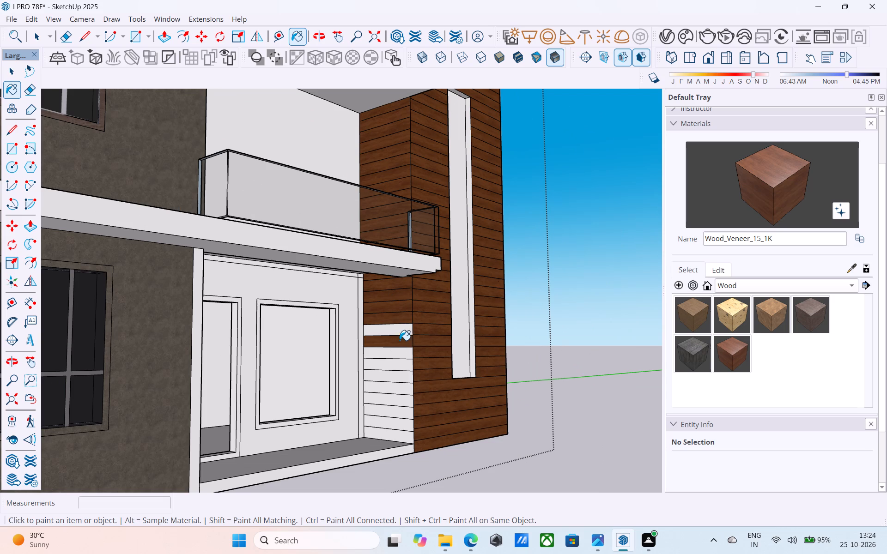
click(399, 333)
click(398, 351)
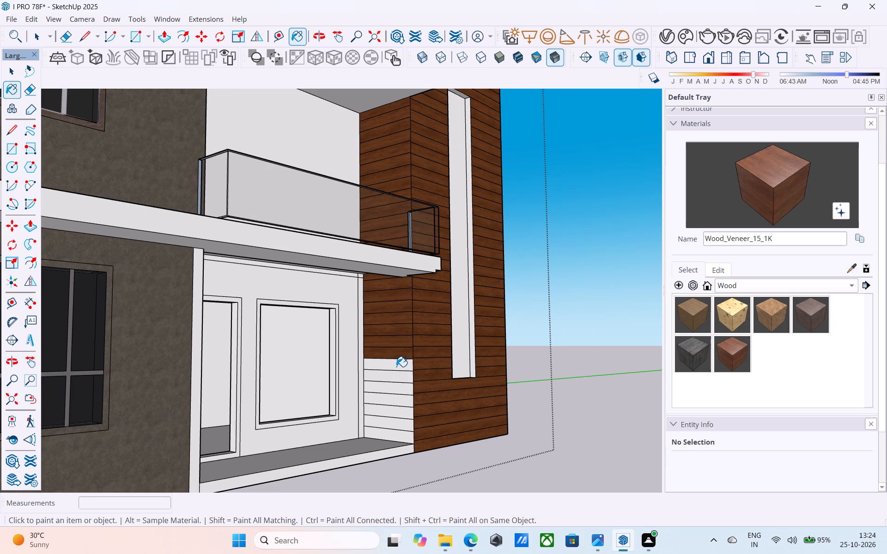
click(396, 368)
click(395, 379)
click(394, 390)
click(393, 397)
click(390, 411)
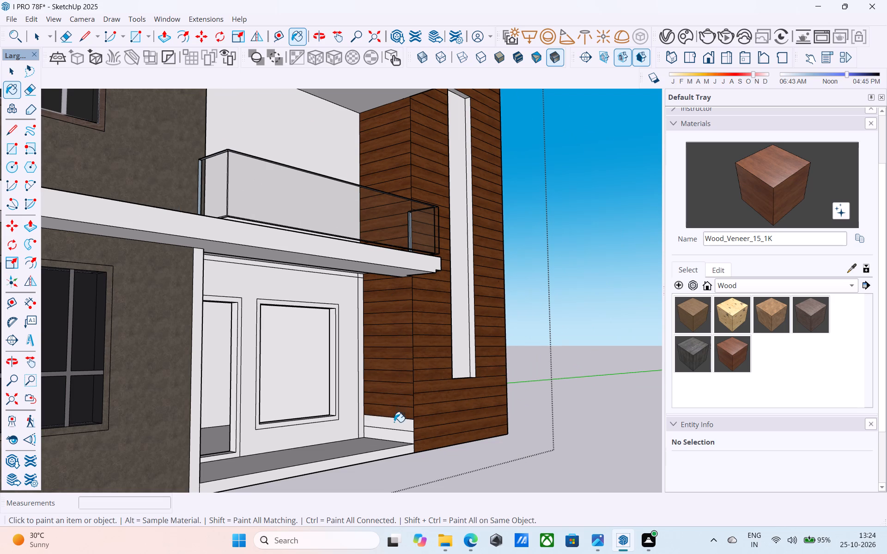
click(394, 422)
click(395, 437)
Examine the tower cladding, roof and balcony walls from the front, above and both sides.
scroll(395, 437, down, 5)
middle_drag(408, 439, 308, 465)
scroll(279, 430, down, 4)
scroll(279, 432, up, 1)
scroll(279, 432, down, 1)
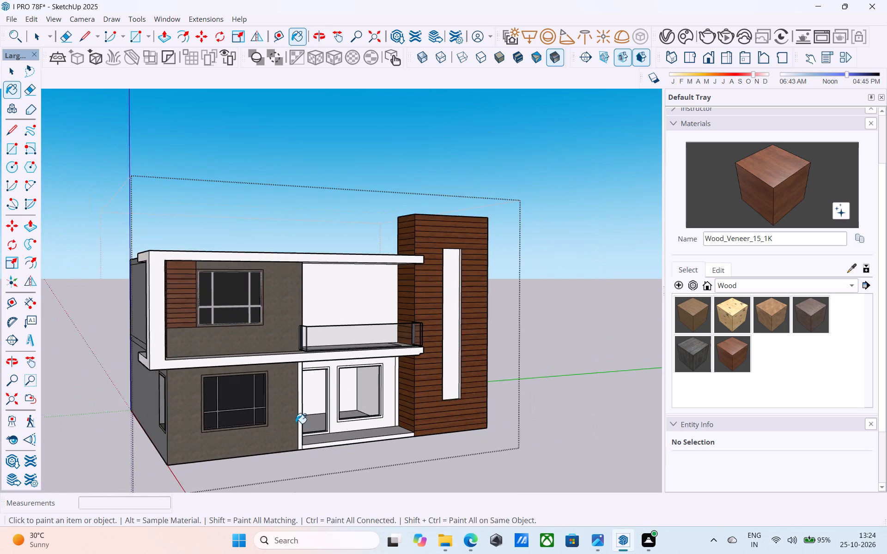
scroll(296, 423, down, 1)
middle_drag(358, 358, 328, 416)
scroll(440, 225, up, 10)
scroll(448, 193, down, 1)
middle_drag(444, 207, 435, 276)
scroll(419, 275, down, 6)
middle_drag(417, 290, 415, 290)
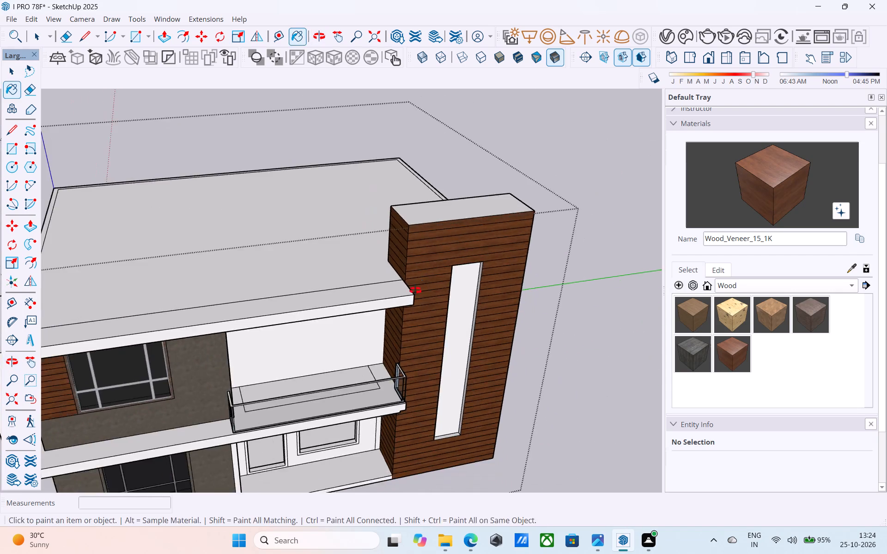
middle_drag(415, 290, 450, 204)
scroll(449, 196, down, 4)
middle_drag(450, 197, 204, 172)
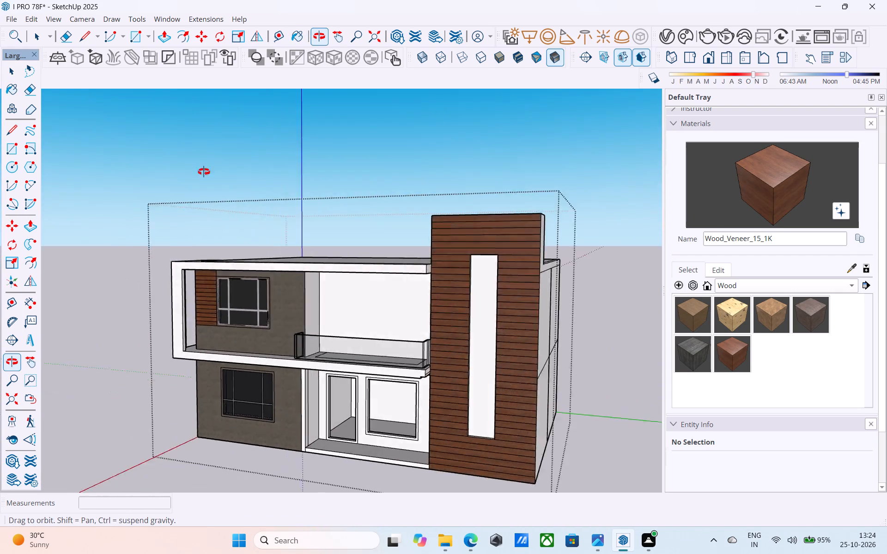
middle_drag(204, 172, 555, 250)
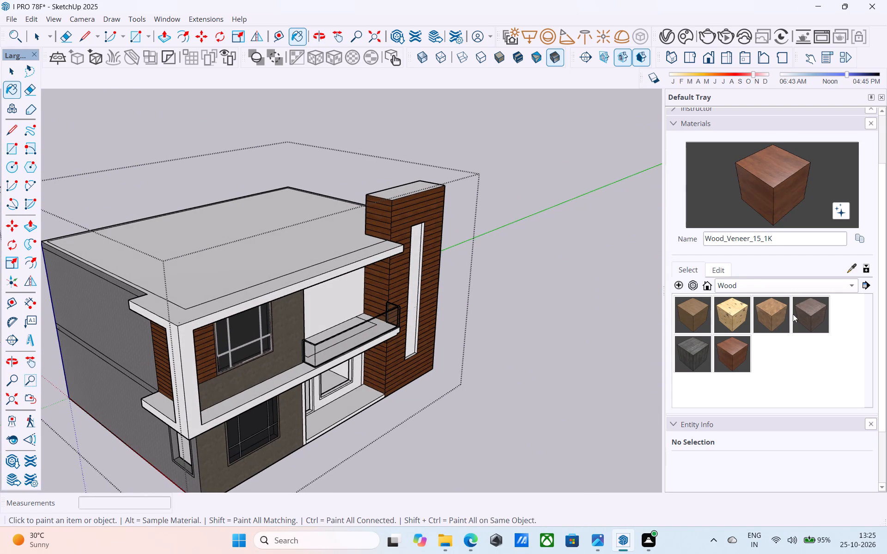
Paint the upper storey's side return wall facing the balcony with Wood_Floor_12_1K from the Wood collection.
click(797, 312)
middle_drag(692, 315, 550, 291)
scroll(545, 293, down, 1)
middle_drag(509, 293, 84, 206)
scroll(386, 342, up, 4)
click(345, 325)
scroll(342, 333, up, 7)
scroll(337, 327, down, 3)
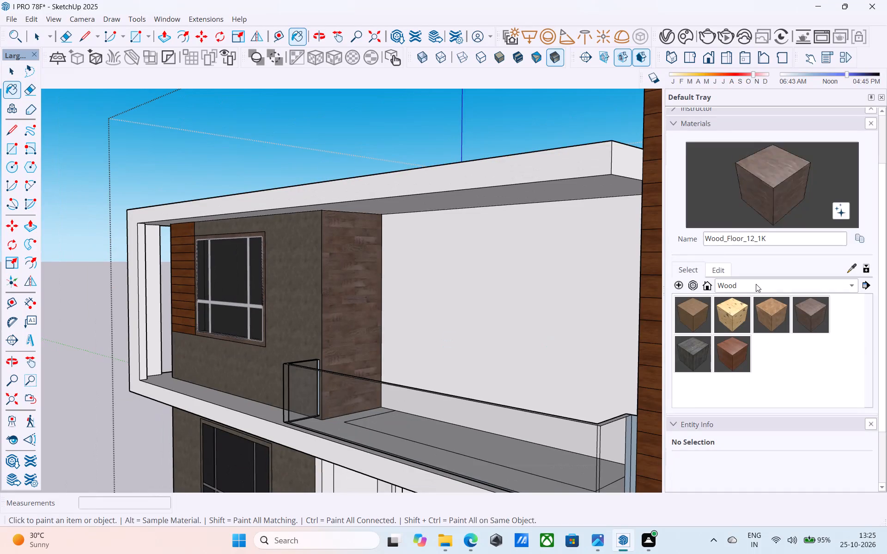
Repaint the upper storey's side return wall facing the balcony with Plaster_04_1K from the Plaster collection.
click(756, 284)
click(754, 253)
click(757, 287)
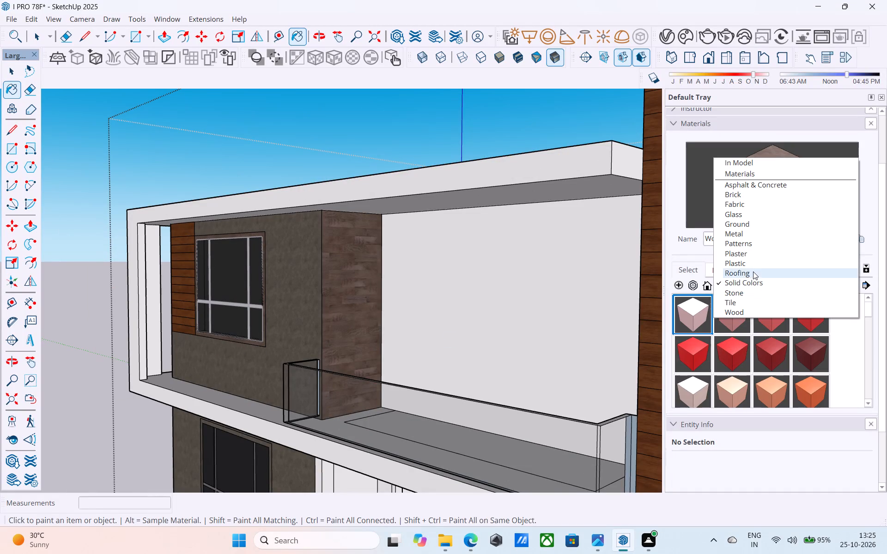
click(753, 255)
click(769, 314)
click(380, 303)
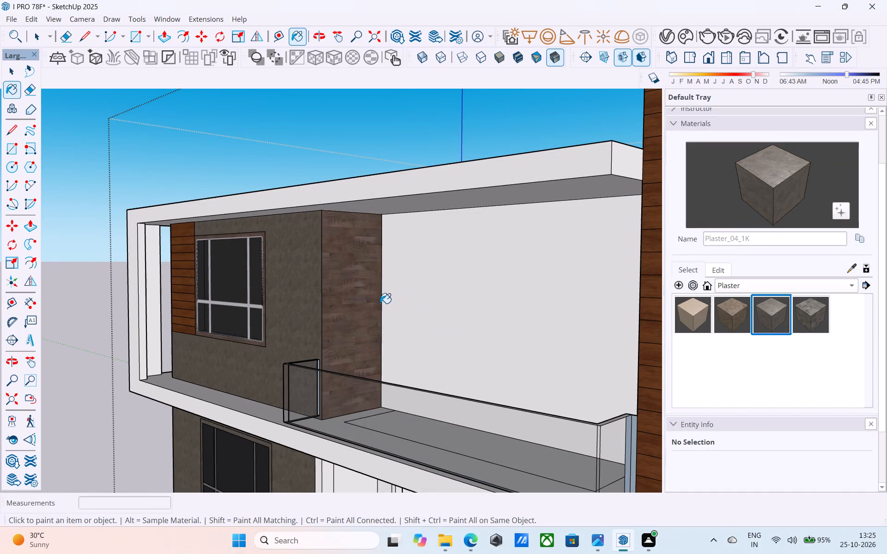
Paint the ground-floor return wall and narrow corner faces beside the entrance porch with Plaster_04_1K.
scroll(365, 186, down, 8)
scroll(353, 363, up, 12)
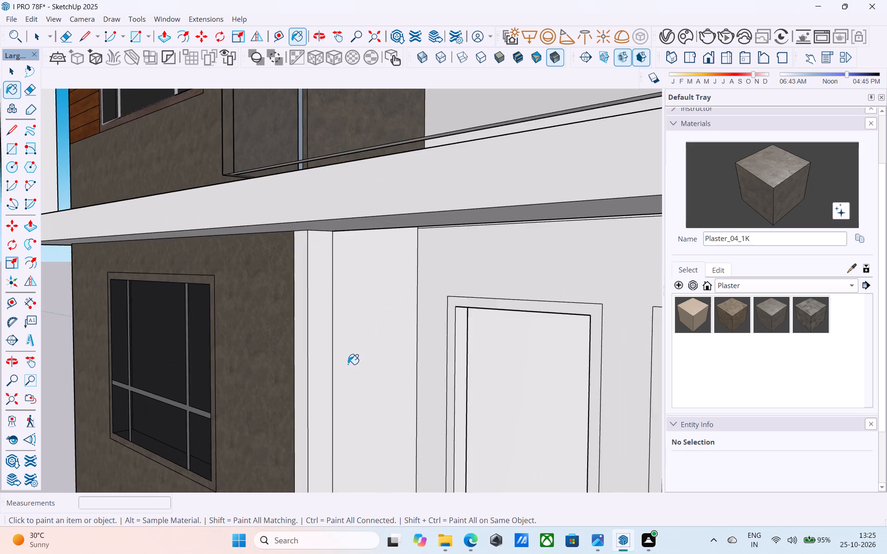
middle_drag(348, 364, 283, 302)
click(282, 301)
click(256, 297)
middle_drag(265, 297, 338, 300)
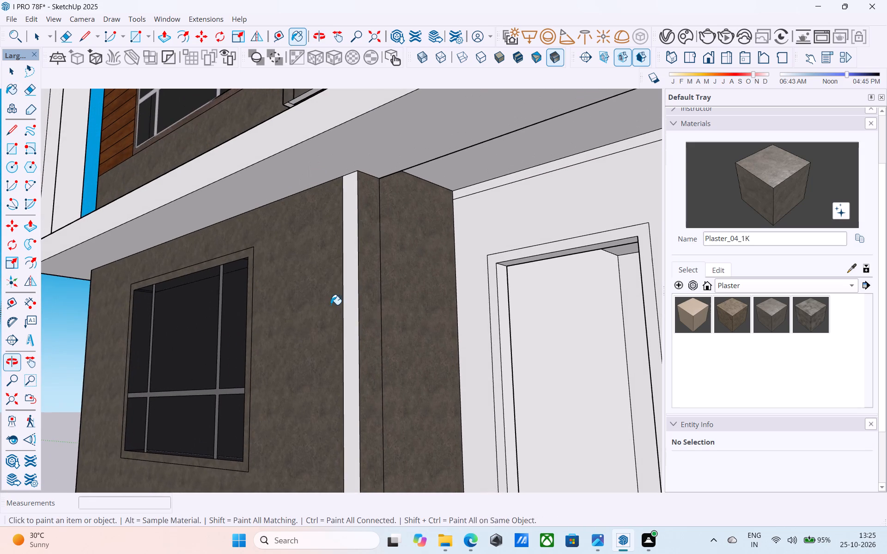
click(349, 309)
Paint both storeys of the long side wall opposite the tower with Plaster_04_1K, leaving the slab bands unpainted.
scroll(304, 291, down, 3)
scroll(304, 291, up, 1)
scroll(304, 291, down, 3)
middle_drag(310, 299, 379, 345)
scroll(379, 352, down, 10)
middle_drag(352, 332, 514, 406)
middle_drag(330, 355, 394, 321)
scroll(346, 299, up, 3)
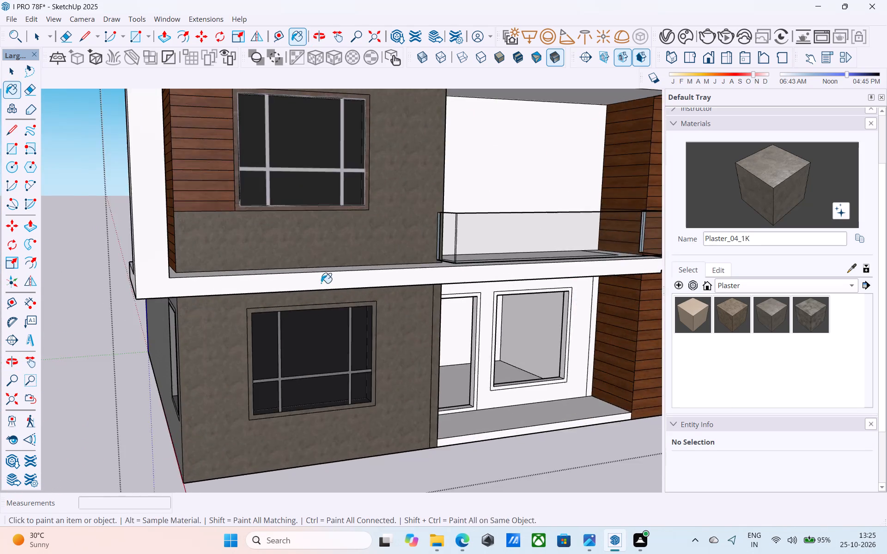
scroll(321, 283, up, 7)
middle_drag(310, 282, 434, 221)
scroll(434, 221, down, 10)
scroll(299, 287, up, 4)
click(291, 286)
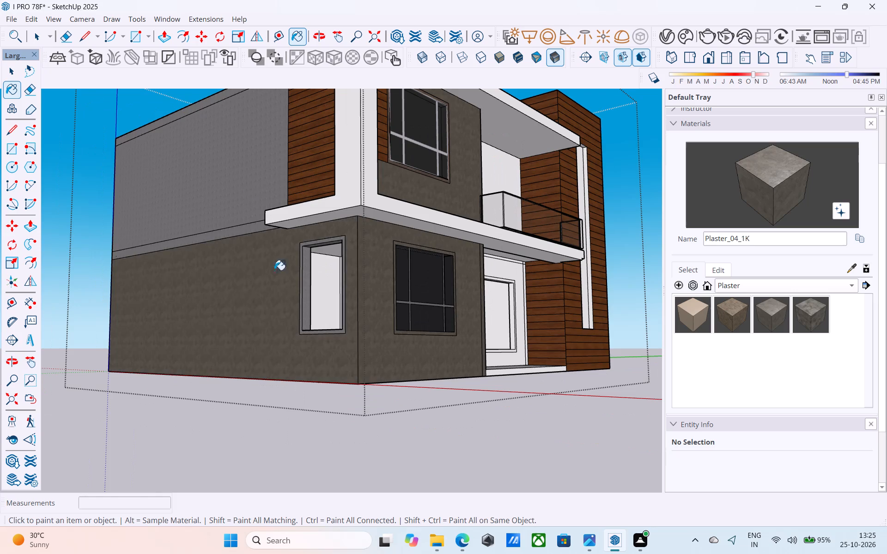
click(234, 176)
Examine the plastered walls, roof, projecting frame and upper window surround from the side, front and above.
scroll(235, 199, down, 4)
middle_drag(214, 248, 91, 302)
middle_drag(127, 292, 227, 311)
scroll(237, 294, up, 3)
scroll(237, 293, down, 4)
middle_drag(229, 297, 299, 394)
scroll(294, 333, down, 5)
middle_drag(286, 344, 491, 327)
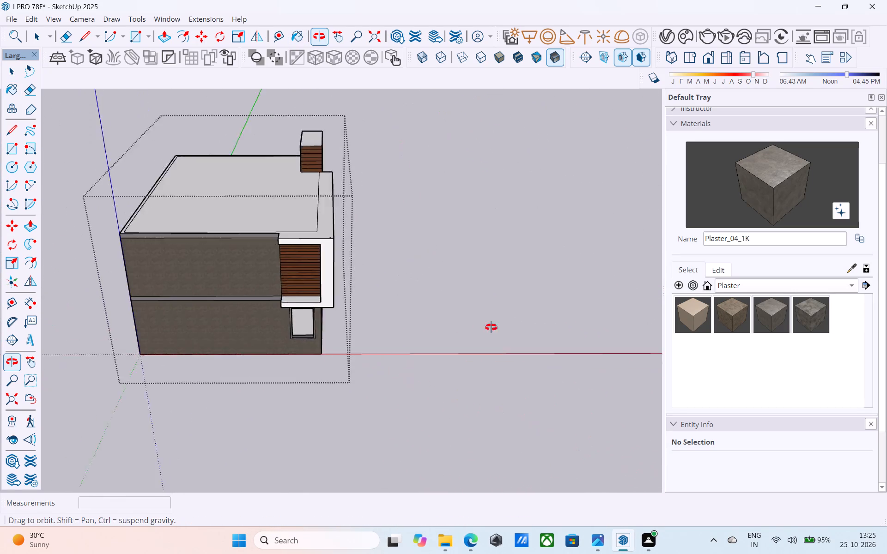
middle_drag(491, 327, 244, 198)
scroll(244, 198, up, 5)
middle_drag(321, 218, 176, 336)
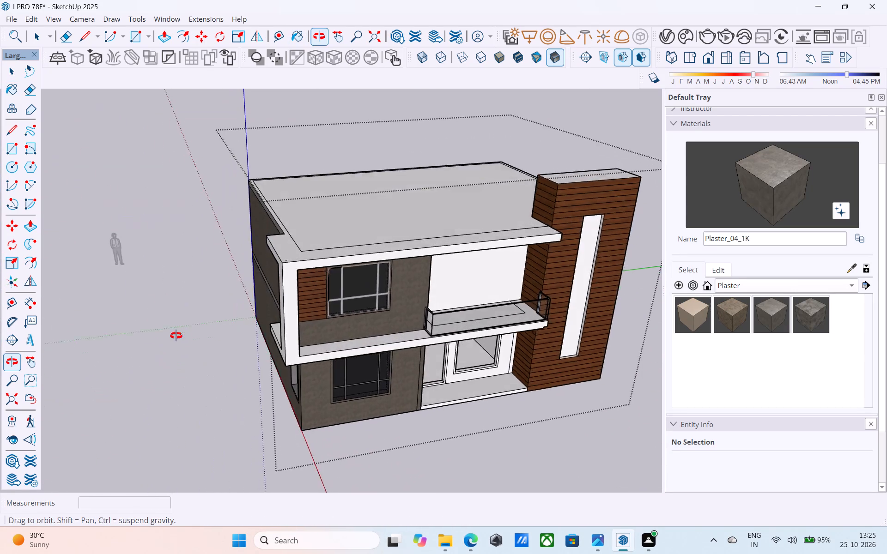
middle_drag(176, 336, 259, 280)
scroll(243, 281, up, 3)
scroll(163, 277, up, 4)
middle_drag(196, 293, 616, 257)
middle_drag(424, 251, 79, 256)
scroll(315, 253, up, 1)
scroll(258, 236, up, 4)
middle_drag(259, 234, 170, 246)
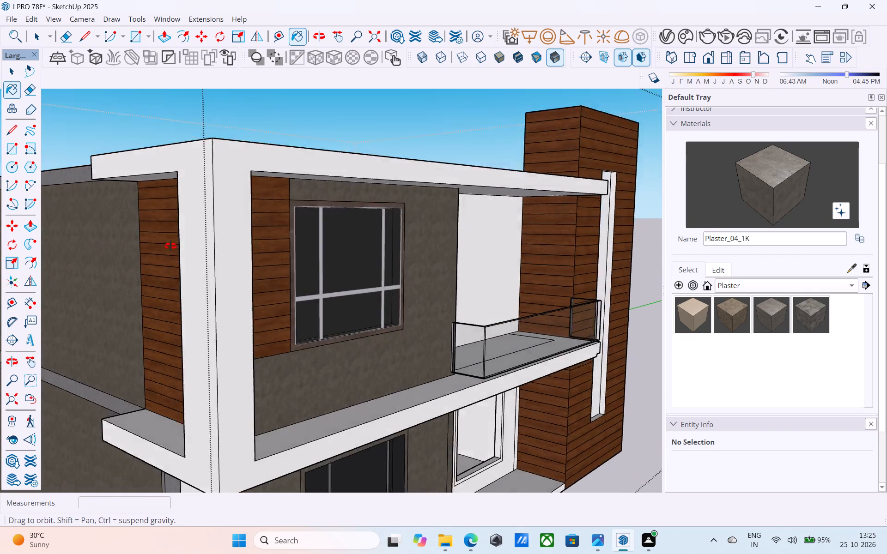
middle_drag(170, 246, 38, 275)
scroll(197, 227, up, 5)
middle_drag(212, 209, 213, 201)
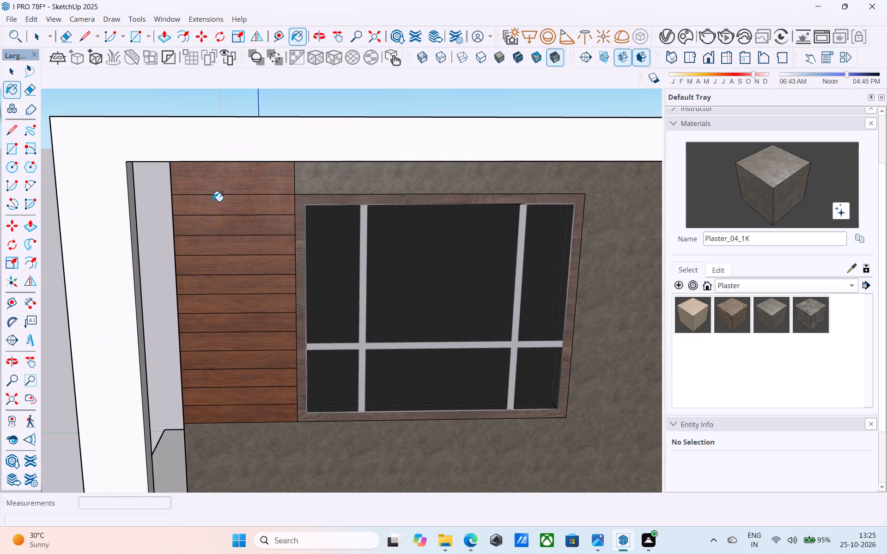
scroll(213, 200, down, 3)
middle_click(213, 200)
scroll(209, 195, down, 4)
Save the house model.
key(space)
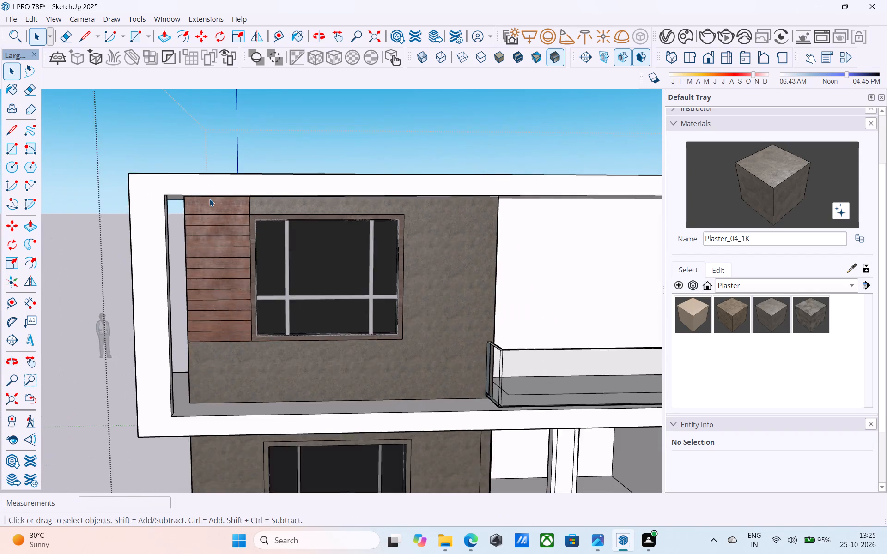
scroll(209, 199, down, 1)
key(ctrl+s)
Examine the front facade from above, straight on and below, including the balcony and roof slab underside.
scroll(211, 195, down, 10)
middle_drag(208, 201, 328, 198)
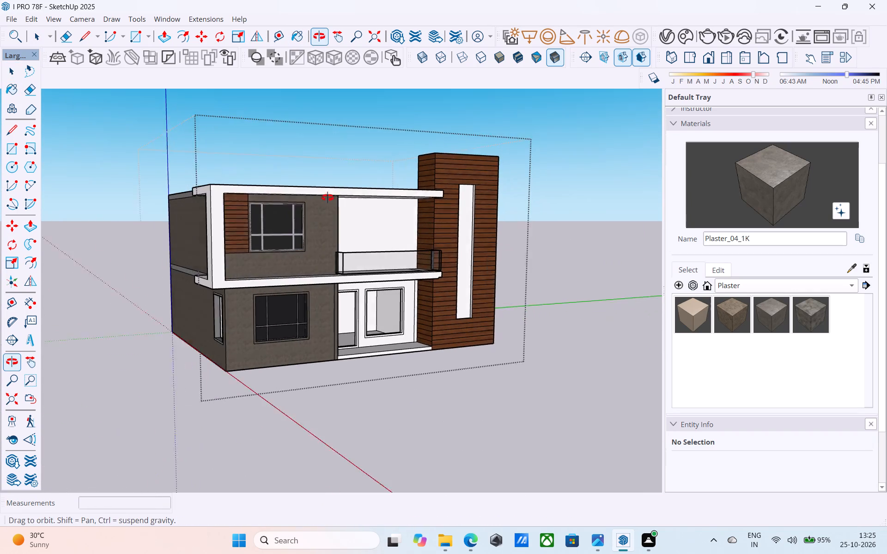
middle_drag(328, 198, 341, 201)
click(526, 221)
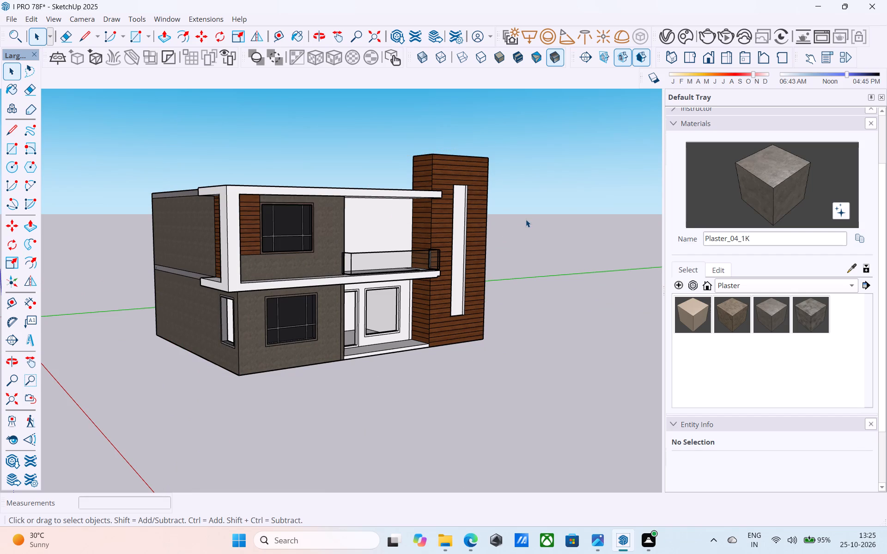
middle_drag(500, 210, 484, 199)
scroll(484, 199, down, 4)
middle_drag(475, 224, 453, 337)
scroll(435, 341, up, 6)
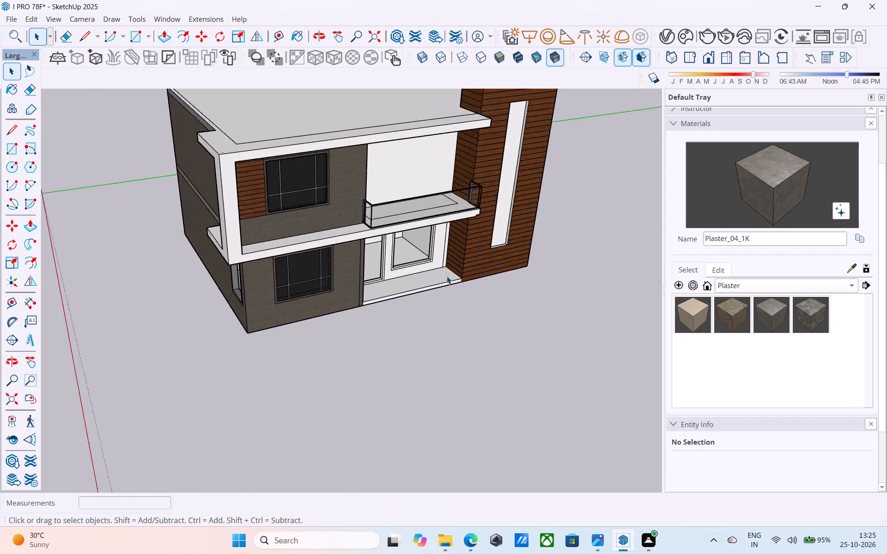
scroll(447, 276, up, 2)
scroll(446, 275, down, 3)
middle_drag(444, 277, 396, 160)
middle_drag(347, 145, 286, 145)
scroll(286, 169, down, 3)
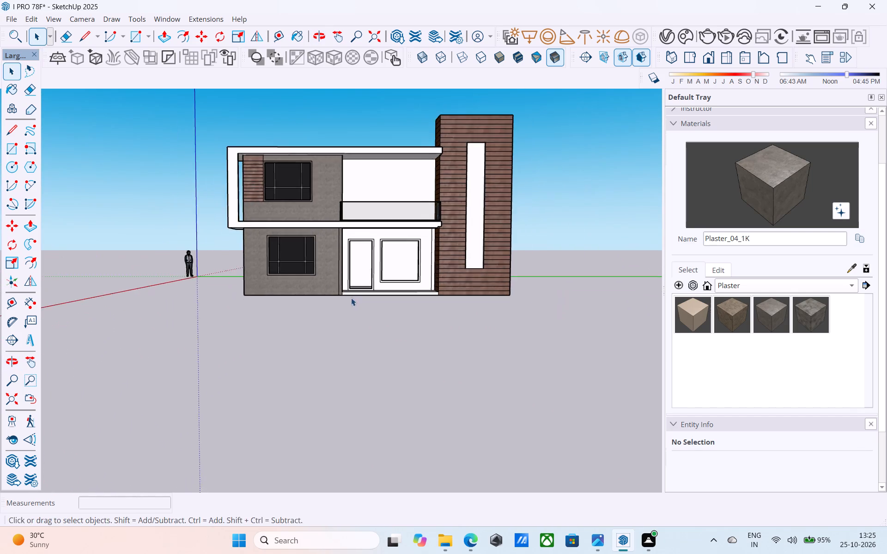
middle_drag(354, 305, 369, 256)
scroll(341, 140, up, 8)
middle_drag(338, 129, 316, 105)
scroll(330, 123, up, 1)
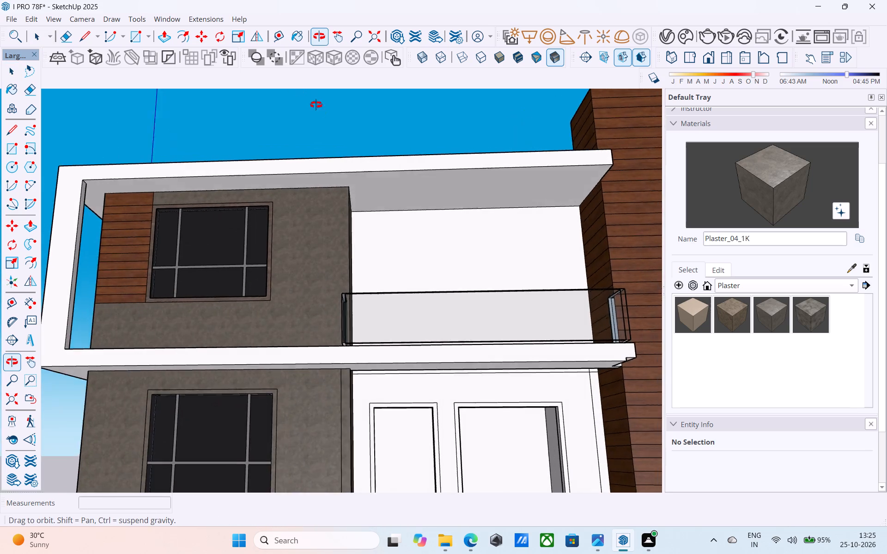
Examine the house exterior from the front, the tower side and the plastered side for unfinished surfaces.
middle_drag(316, 105, 429, 166)
scroll(430, 166, down, 3)
middle_drag(443, 174, 372, 194)
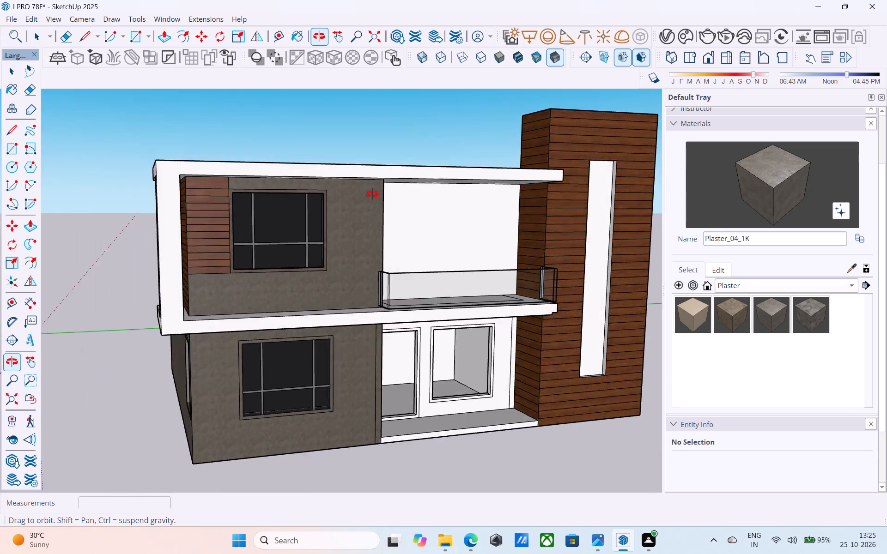
middle_drag(372, 194, 145, 220)
scroll(200, 212, down, 2)
middle_drag(219, 217, 556, 208)
scroll(239, 204, down, 3)
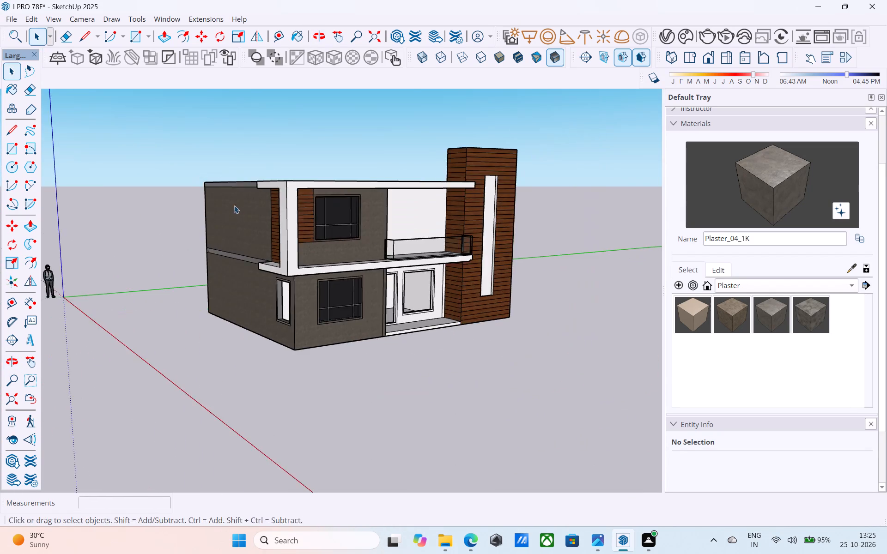
middle_drag(249, 209, 361, 211)
scroll(404, 202, up, 3)
scroll(444, 181, up, 1)
middle_drag(444, 181, 369, 142)
scroll(411, 169, down, 1)
middle_drag(458, 181, 596, 191)
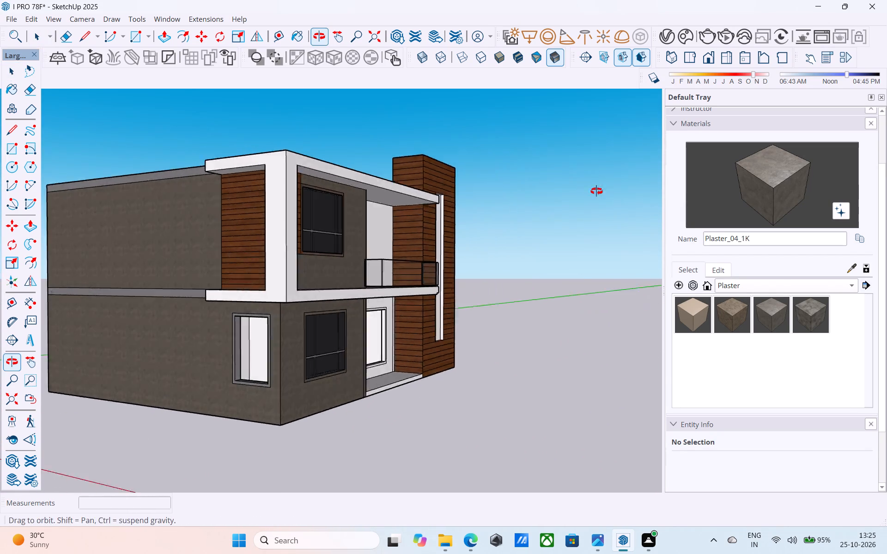
middle_drag(596, 191, 603, 197)
scroll(590, 214, down, 1)
middle_drag(482, 289, 554, 271)
scroll(547, 272, down, 4)
middle_drag(377, 290, 111, 310)
Open the house group and paint both storeys of the rear wall with Plaster_04_1K.
click(746, 195)
scroll(440, 262, up, 3)
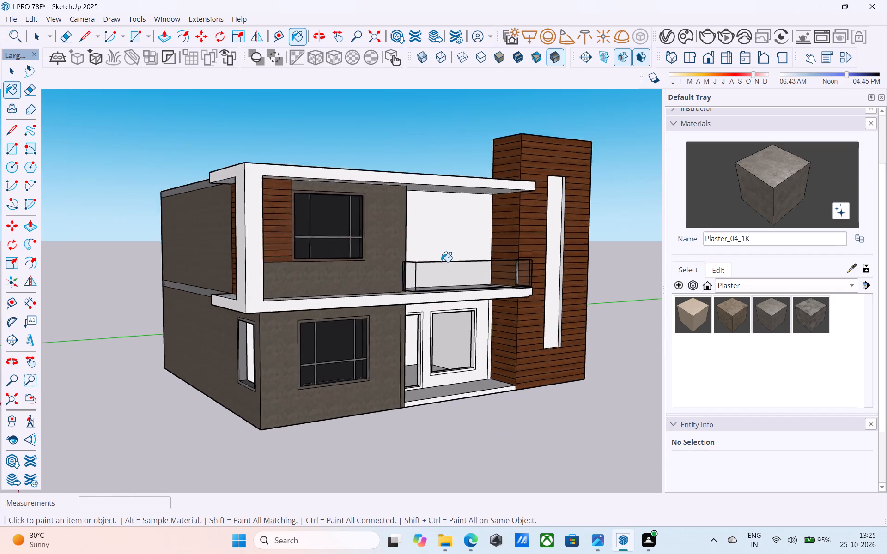
scroll(441, 262, up, 1)
scroll(442, 263, down, 4)
middle_drag(443, 264, 290, 267)
key(space)
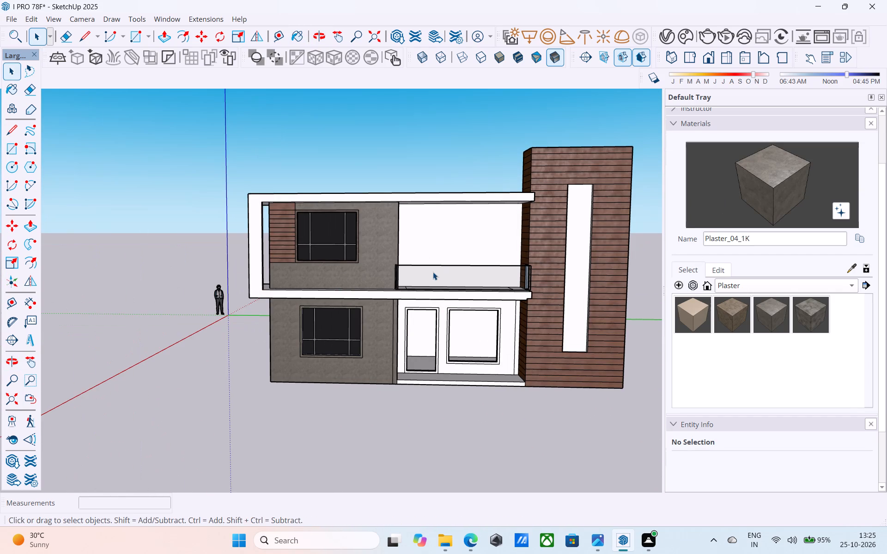
double_click(450, 239)
middle_drag(443, 240, 103, 247)
middle_drag(405, 290, 220, 252)
scroll(223, 254, down, 2)
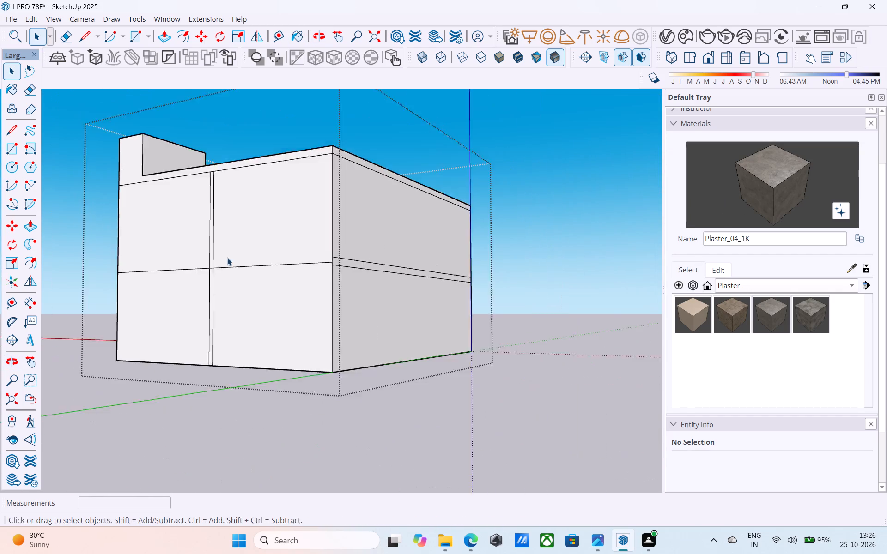
scroll(227, 258, down, 4)
middle_drag(296, 257, 292, 301)
click(778, 181)
click(406, 243)
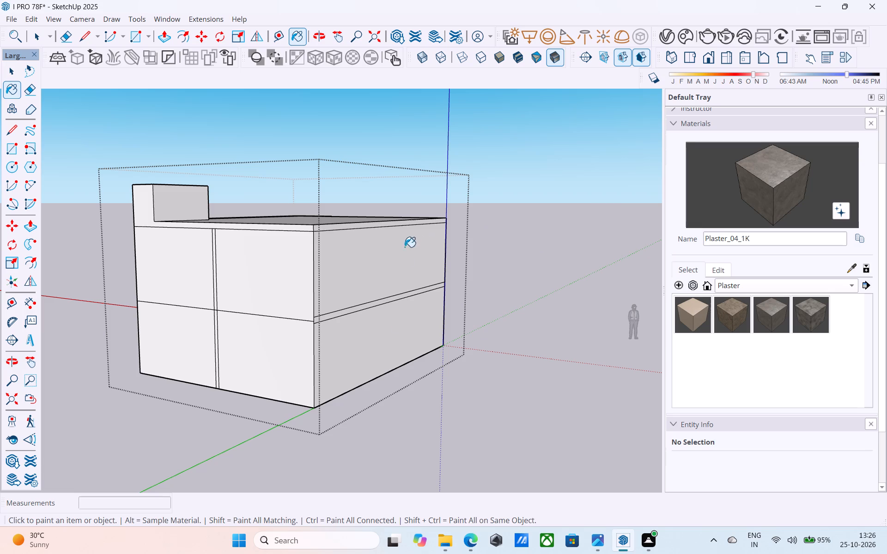
click(390, 346)
Examine the front facade and the unpainted side wall behind the tower.
scroll(312, 334, down, 1)
middle_drag(286, 334, 717, 329)
scroll(261, 321, down, 5)
middle_drag(522, 307, 592, 292)
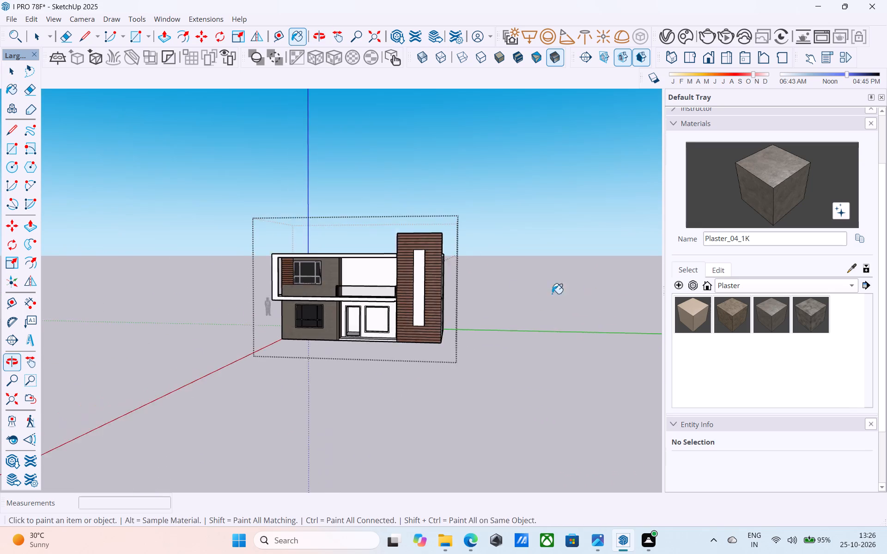
scroll(522, 297, up, 7)
scroll(477, 276, down, 5)
middle_drag(490, 277, 476, 248)
scroll(413, 272, up, 9)
middle_drag(394, 275, 221, 316)
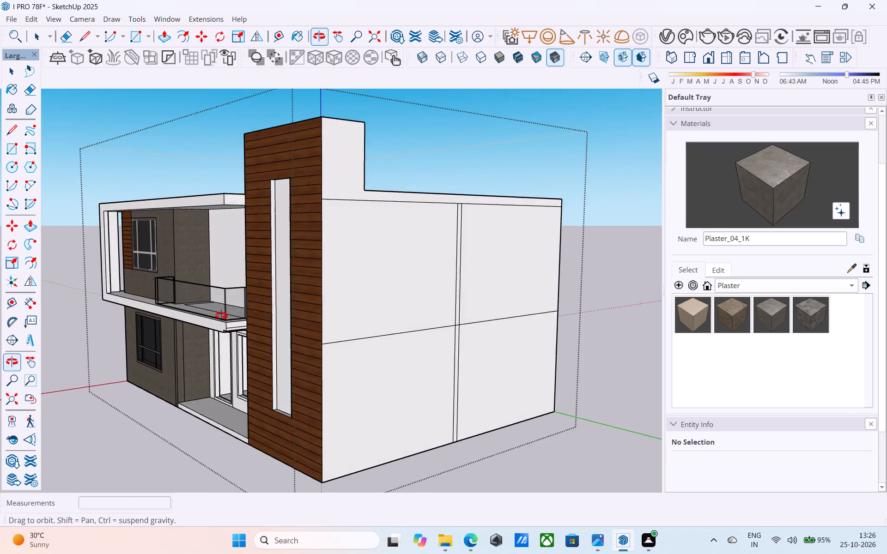
middle_drag(221, 316, 354, 290)
Paint the back face of the tower's tall vertical recess with M07_Charcoal_Gleam from the In Model materials.
scroll(353, 219, up, 3)
scroll(335, 203, down, 3)
middle_drag(331, 214, 357, 291)
scroll(357, 291, up, 1)
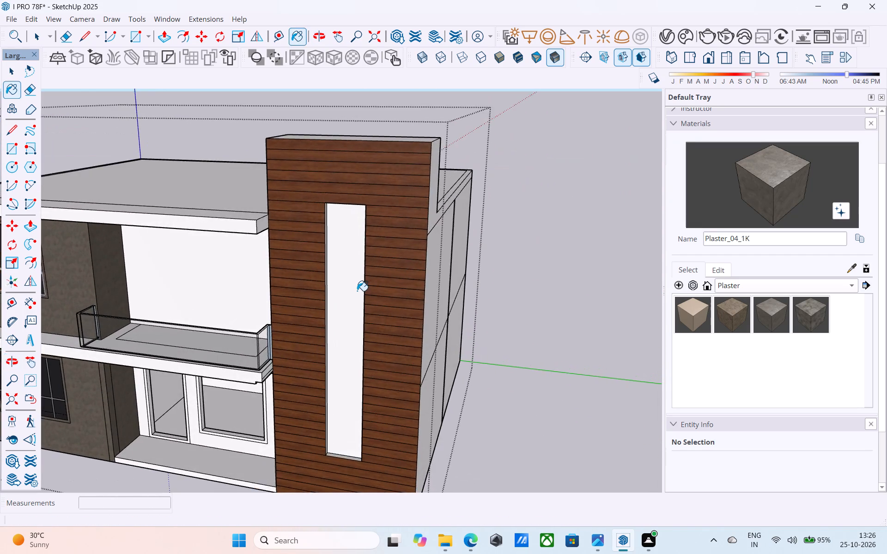
scroll(357, 291, down, 5)
middle_drag(356, 290, 375, 285)
click(768, 281)
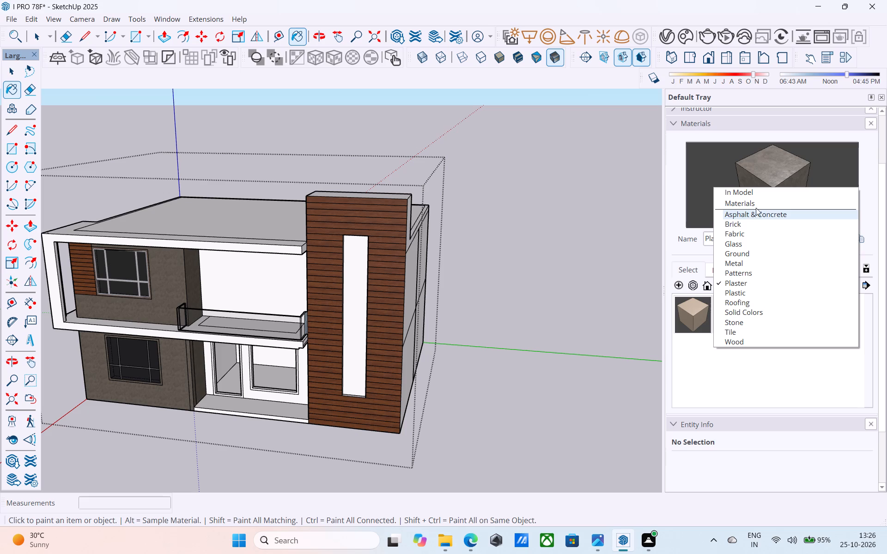
drag(756, 198, 756, 188)
click(694, 358)
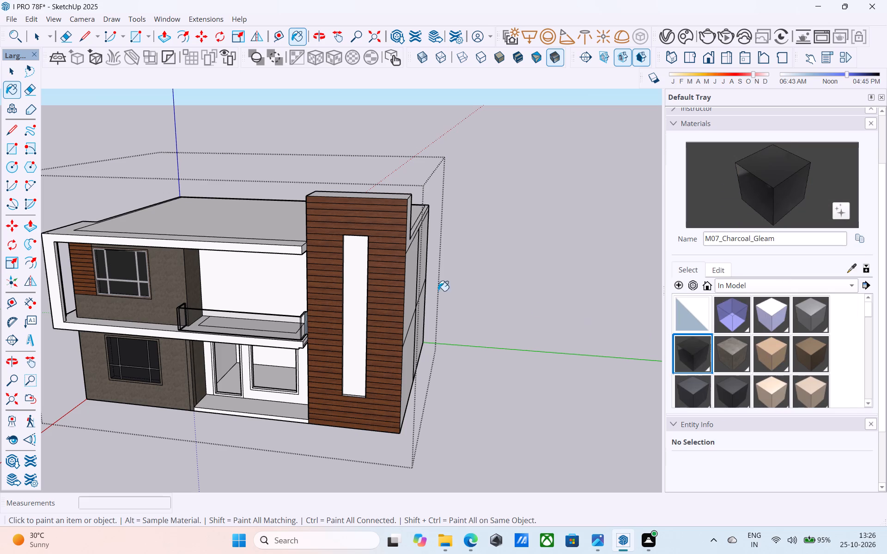
scroll(371, 265, up, 9)
click(347, 253)
Paint the top reveal and the balcony-side reveal of the tower's vertical recess with M07_Charcoal_Gleam.
scroll(345, 245, down, 3)
shift+middle_drag(346, 249, 292, 206)
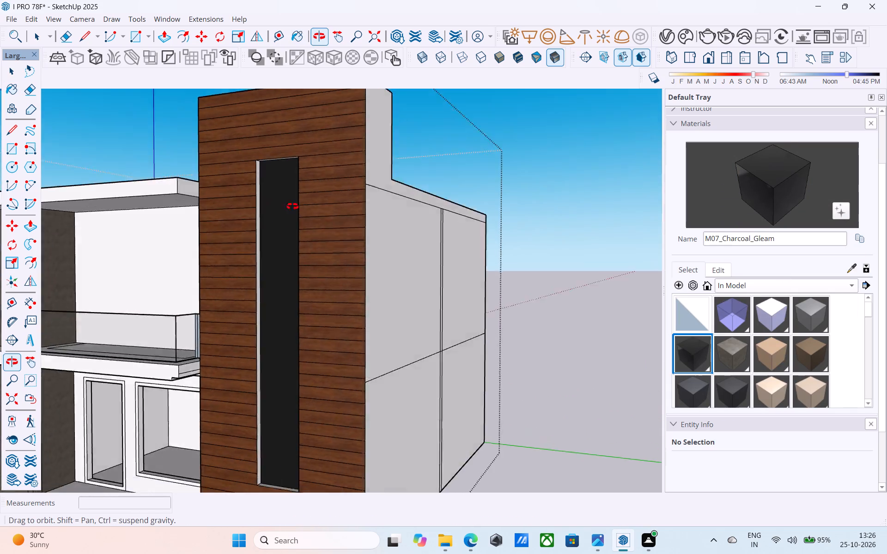
shift+middle_drag(292, 206, 290, 197)
scroll(291, 202, up, 1)
scroll(229, 120, up, 6)
shift+middle_drag(246, 122, 250, 170)
scroll(271, 192, up, 6)
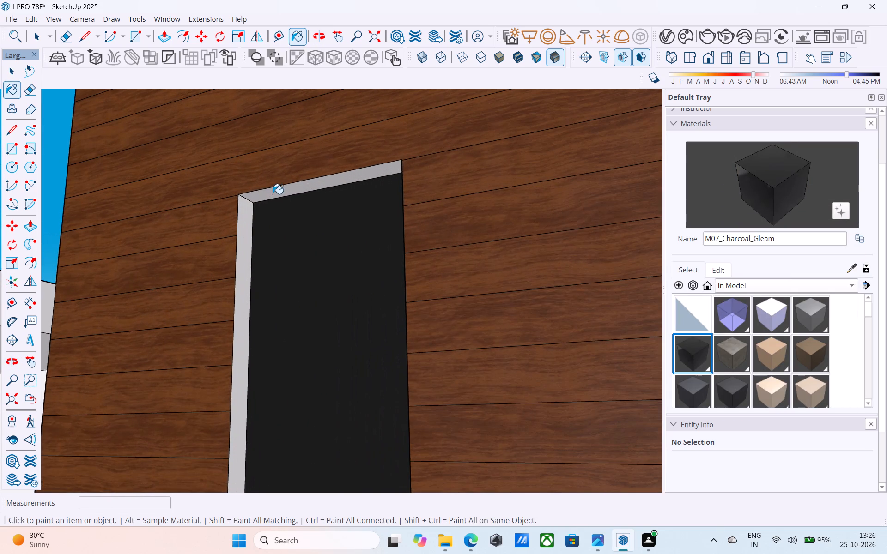
click(273, 194)
click(249, 211)
Paint the outer side reveal and the bottom sill of the tower's vertical recess with M07_Charcoal_Gleam.
scroll(260, 224, down, 3)
middle_drag(278, 252, 546, 283)
scroll(533, 280, down, 1)
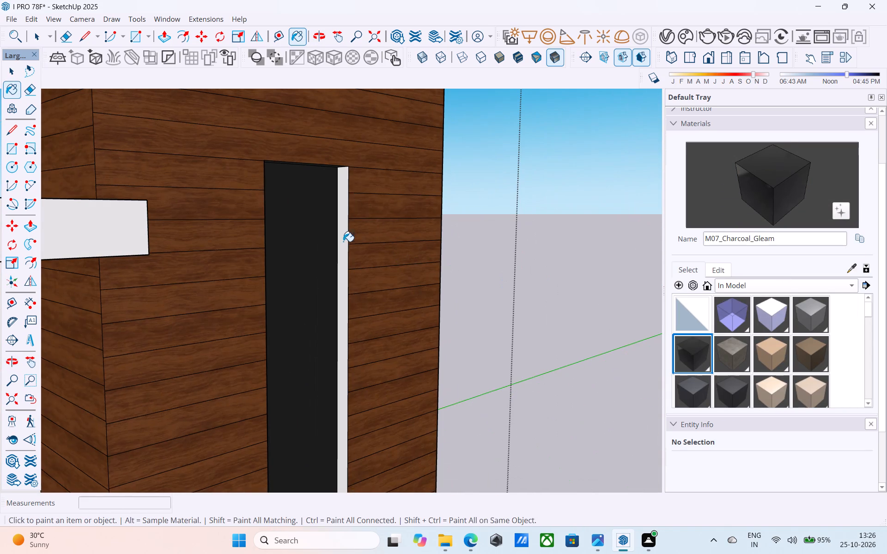
click(340, 239)
scroll(339, 240, down, 3)
shift+middle_drag(346, 282, 358, 207)
shift+middle_drag(341, 347, 383, 206)
scroll(377, 348, up, 5)
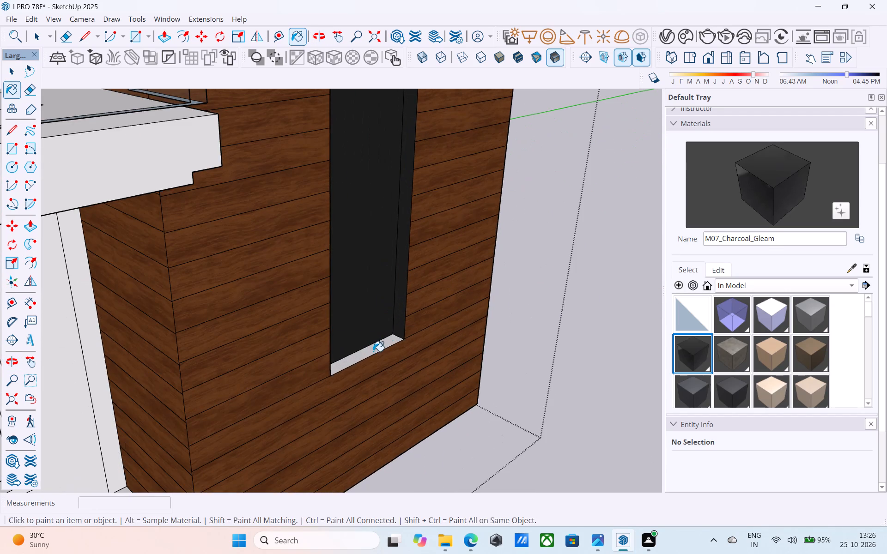
click(371, 352)
Examine the tower recess, balcony and roof slab from the front and above.
scroll(367, 322, down, 5)
shift+middle_drag(380, 347, 235, 332)
scroll(234, 266, down, 9)
shift+middle_drag(294, 253, 387, 433)
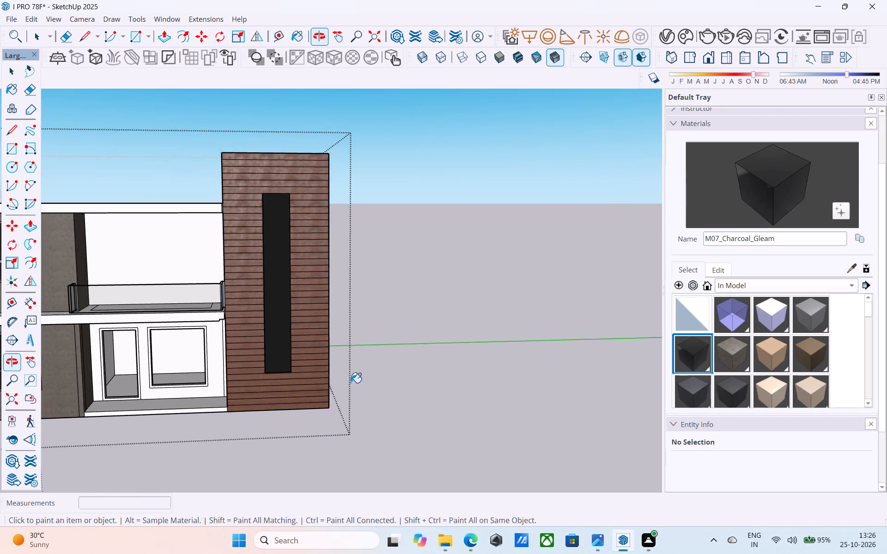
shift+middle_drag(309, 318, 437, 396)
scroll(413, 281, up, 4)
middle_drag(374, 287, 361, 297)
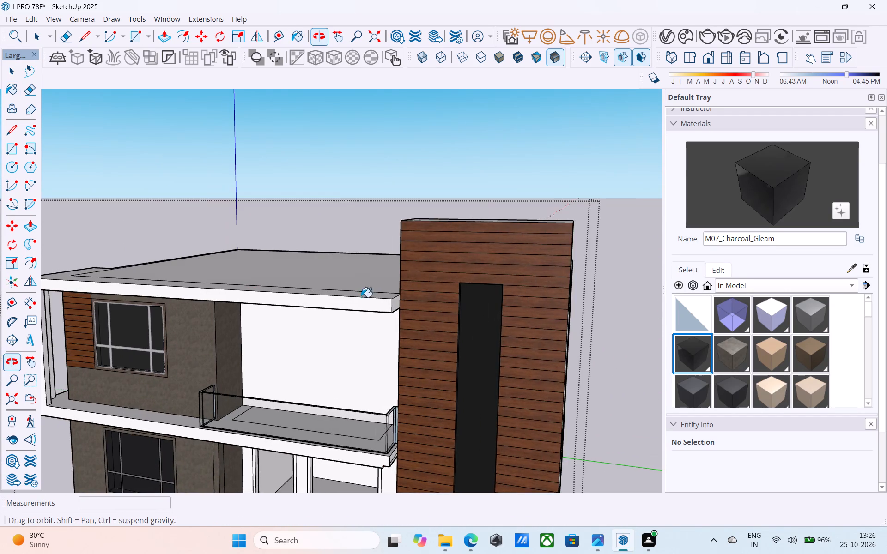
Draw a rectangle over the tower's vertical recess opening, from its upper corner to the opposite bottom corner.
middle_drag(361, 297, 361, 297)
scroll(443, 313, up, 3)
key(r)
scroll(457, 302, up, 5)
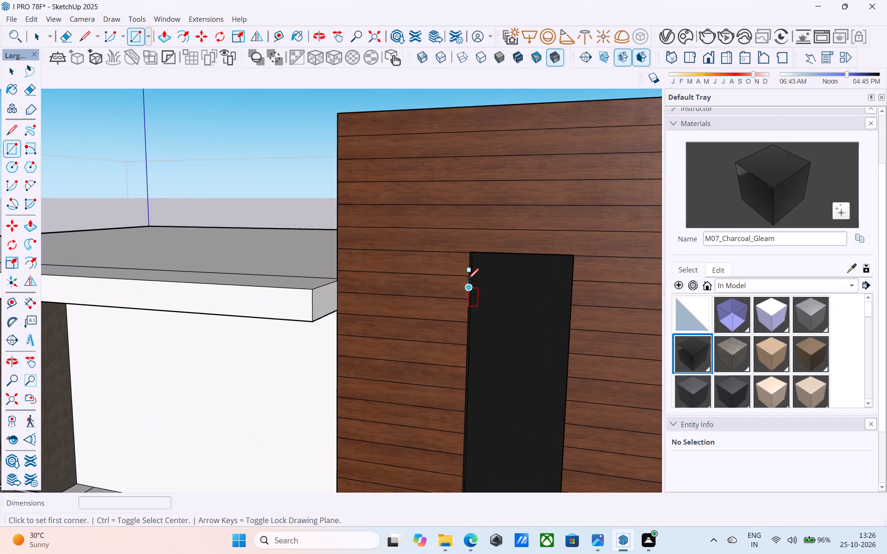
click(474, 254)
scroll(468, 240, down, 8)
shift+middle_drag(503, 430, 512, 261)
scroll(492, 400, up, 2)
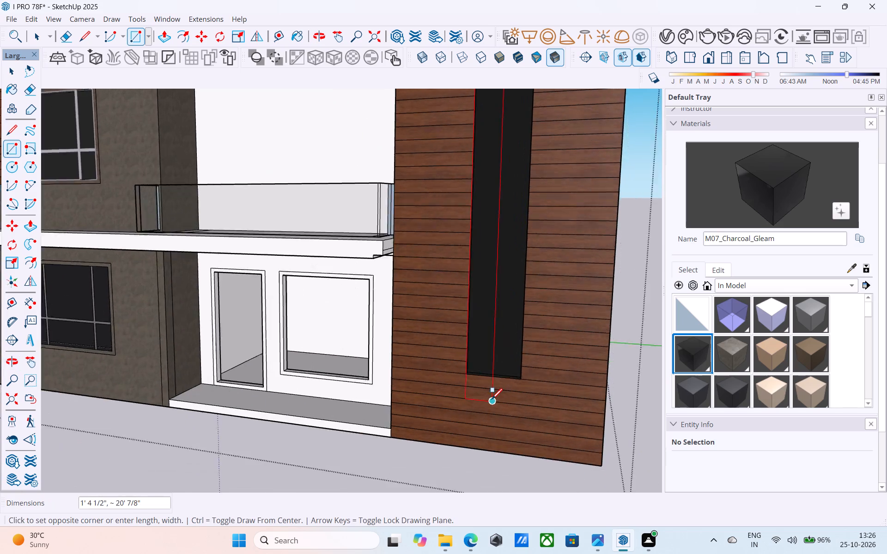
scroll(492, 400, up, 8)
click(547, 358)
Paint the new face covering the tower's vertical recess with Glass_Basic_01 from the In Model materials.
scroll(525, 313, down, 5)
shift+middle_drag(525, 313, 474, 407)
scroll(474, 402, down, 2)
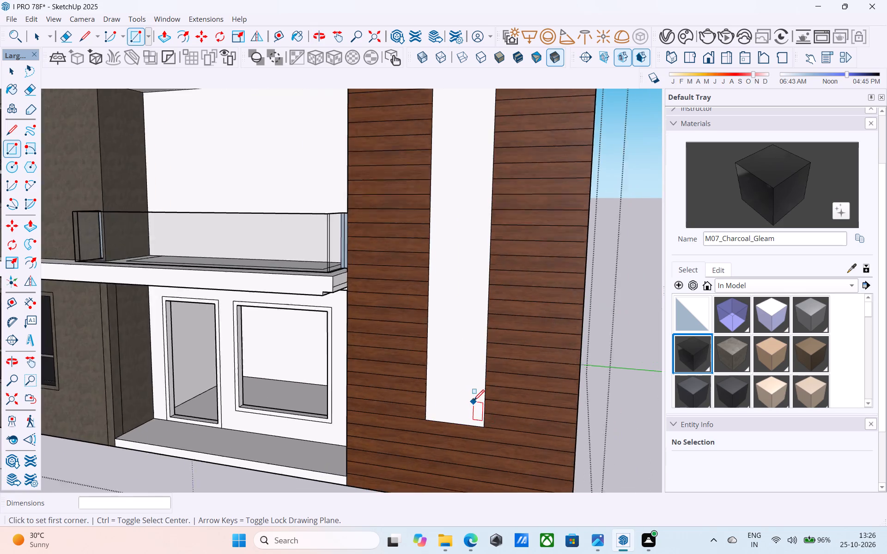
scroll(474, 402, down, 8)
scroll(469, 390, up, 1)
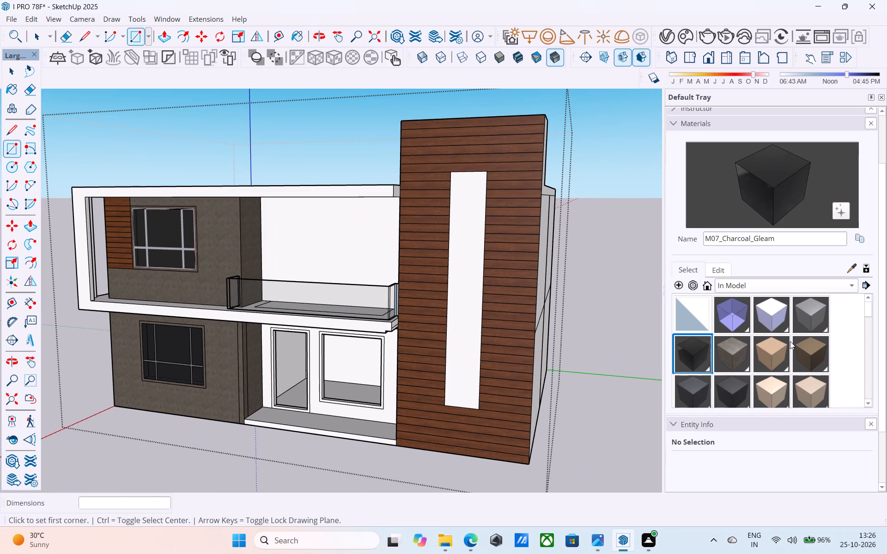
click(733, 317)
click(464, 275)
Edit the Glass_Basic_01 material and set its opacity to 23.
scroll(455, 287, down, 4)
middle_drag(455, 295, 497, 297)
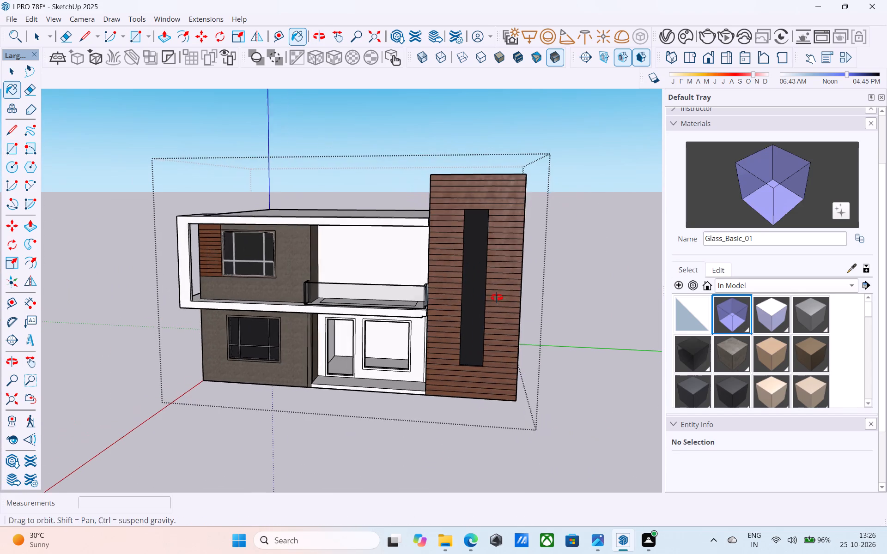
middle_drag(497, 297, 498, 297)
click(722, 271)
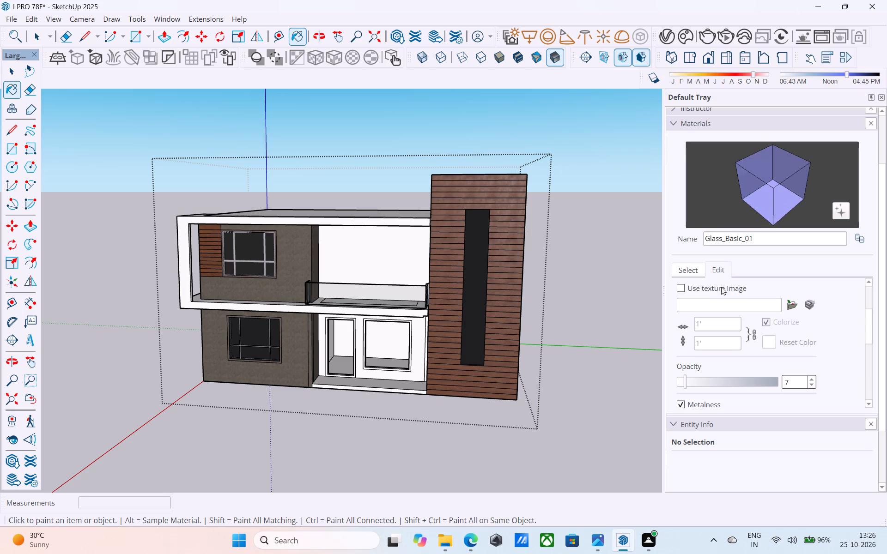
scroll(705, 299, up, 5)
click(775, 248)
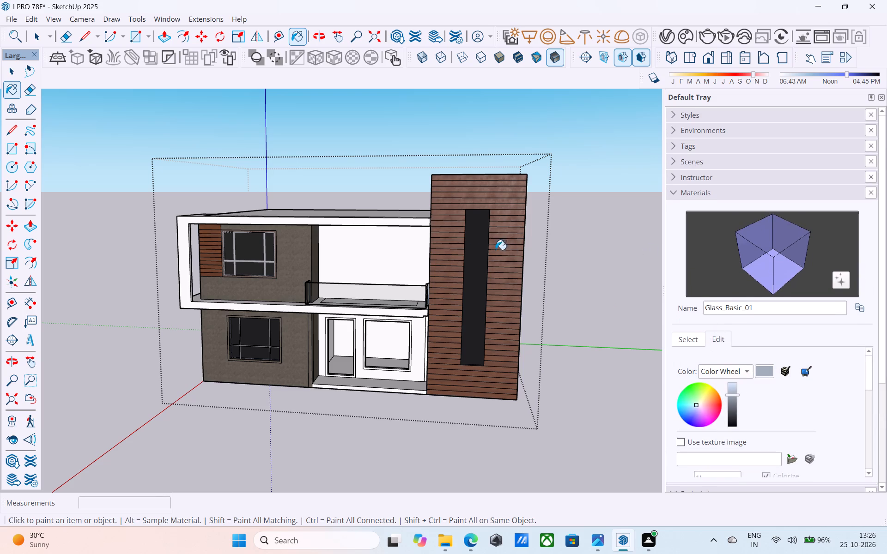
click(477, 245)
drag(734, 394, 742, 392)
drag(742, 392, 744, 385)
scroll(734, 384, down, 9)
scroll(752, 391, up, 1)
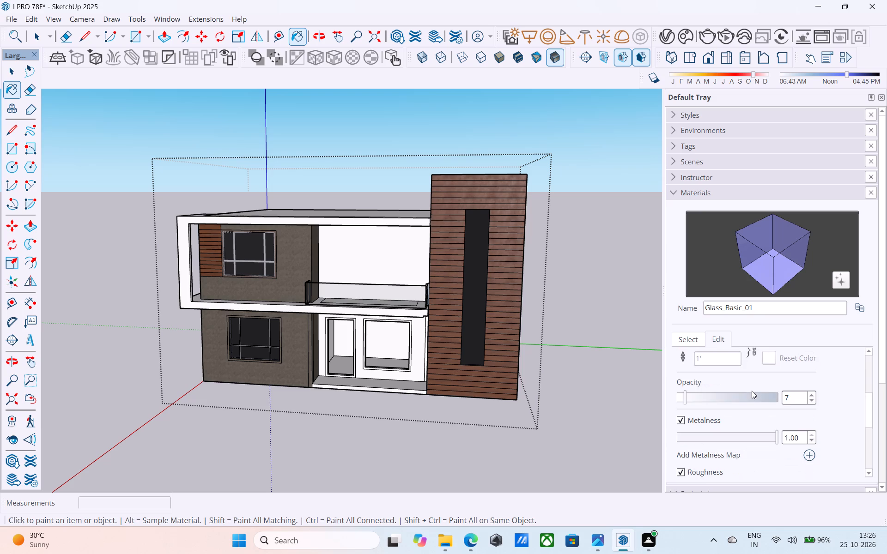
scroll(752, 391, up, 1)
scroll(752, 391, down, 5)
scroll(753, 381, up, 3)
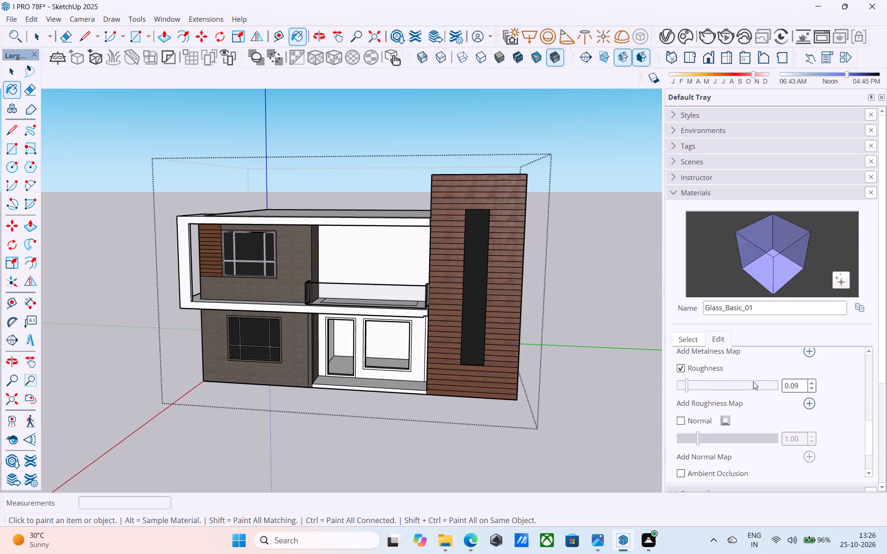
scroll(751, 372, up, 2)
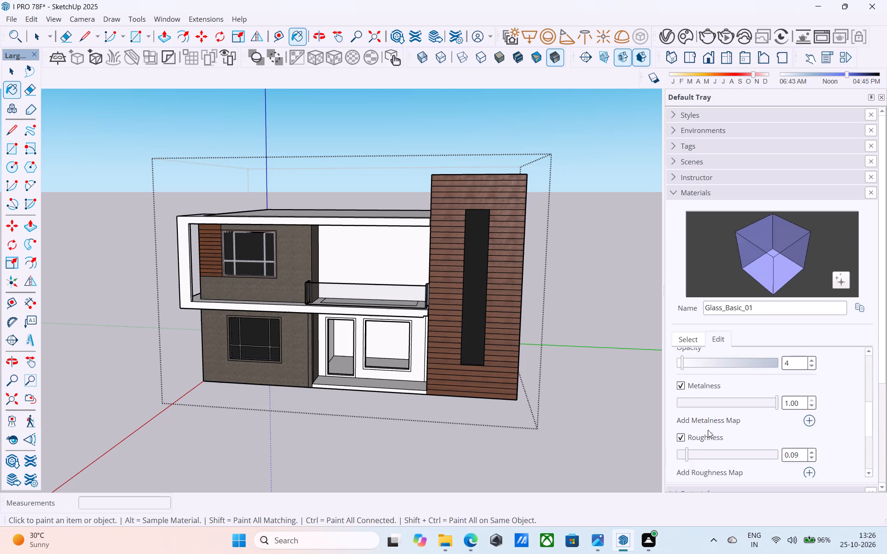
scroll(708, 430, up, 1)
drag(685, 400, 699, 395)
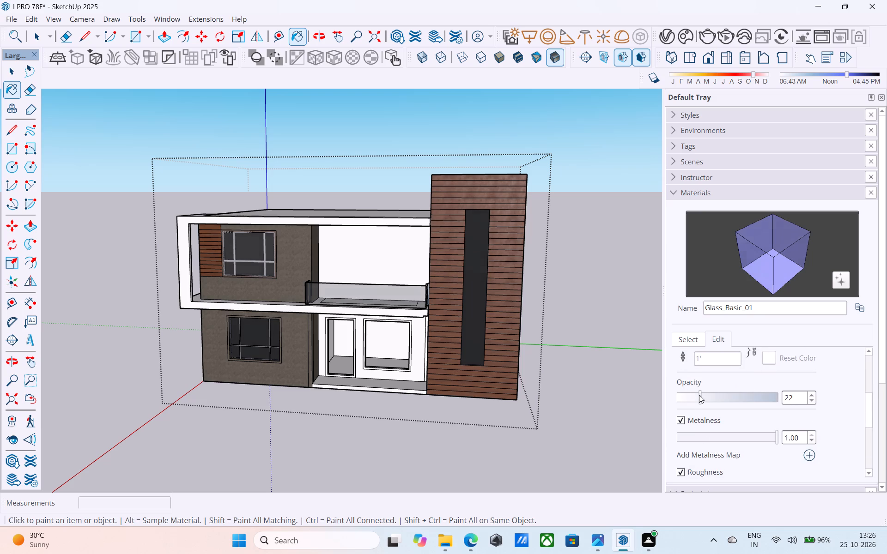
drag(699, 395, 701, 393)
Examine the glazed tower recess and balcony glass from the front and above.
middle_drag(497, 322, 454, 307)
scroll(442, 283, up, 6)
scroll(434, 258, down, 4)
middle_drag(434, 260, 395, 306)
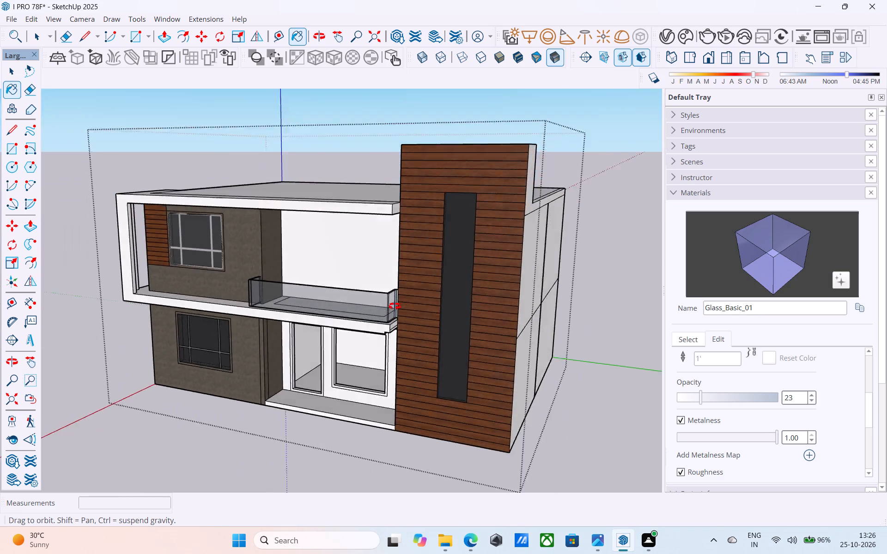
middle_drag(395, 306, 356, 334)
scroll(328, 332, down, 5)
middle_drag(326, 336, 383, 332)
scroll(398, 324, up, 5)
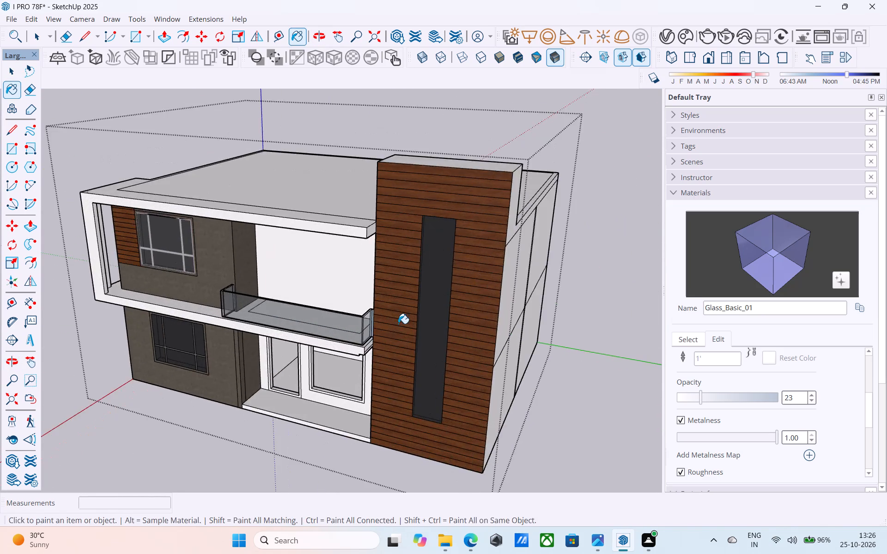
scroll(398, 324, down, 1)
scroll(398, 323, up, 1)
Push/Pull the small recessed face at the tower end of the balcony slab flush with the slab's front face.
middle_drag(398, 323, 451, 265)
middle_drag(395, 315, 420, 237)
scroll(395, 281, up, 8)
middle_drag(407, 316, 424, 285)
scroll(411, 332, up, 12)
key(space)
click(383, 313)
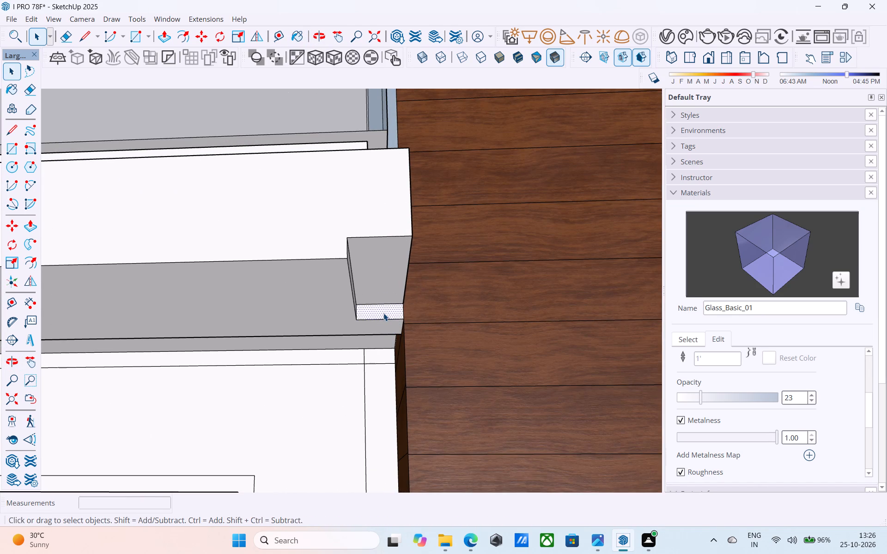
key(p)
click(383, 313)
click(361, 209)
middle_drag(360, 213, 355, 258)
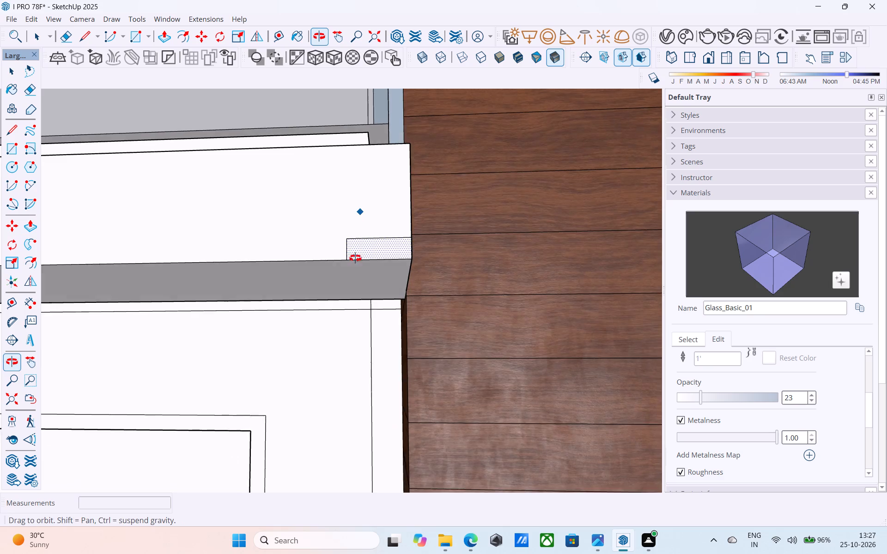
middle_drag(355, 258, 354, 263)
Erase the leftover edges of the filled notch on the balcony slab's front face beside the tower.
key(e)
drag(354, 244, 358, 232)
drag(353, 246, 331, 247)
scroll(337, 239, down, 3)
scroll(338, 239, up, 1)
scroll(338, 239, down, 9)
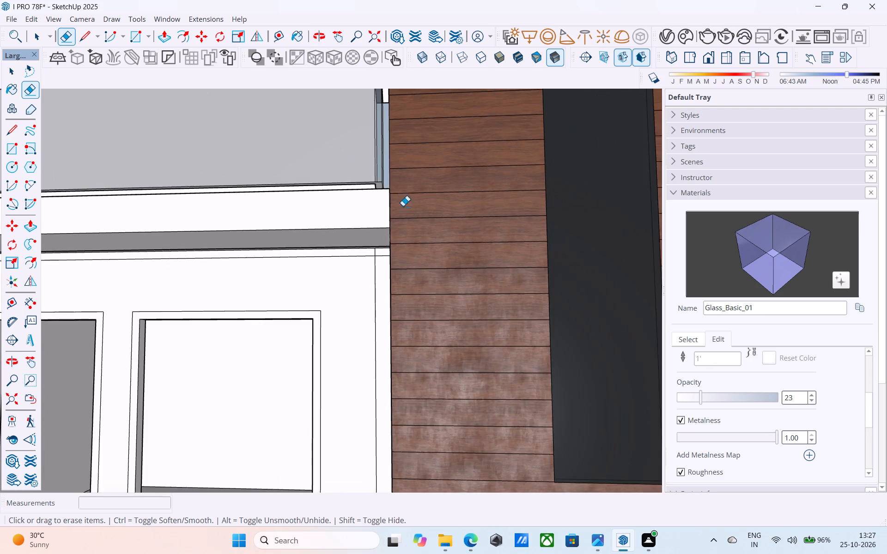
Erase the leftover lines on the white ground-floor wall beside the tower, just beneath the balcony slab.
scroll(403, 206, down, 1)
middle_drag(408, 229, 413, 289)
scroll(377, 299, up, 4)
drag(376, 298, 371, 295)
scroll(371, 290, down, 2)
scroll(371, 290, up, 1)
scroll(371, 290, down, 3)
middle_drag(371, 289, 428, 224)
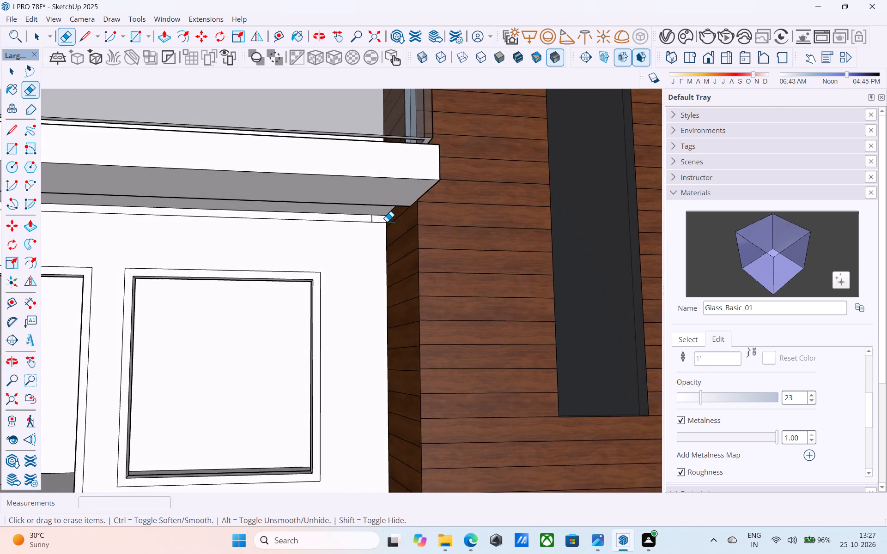
scroll(385, 220, up, 7)
drag(366, 222, 353, 225)
scroll(354, 223, down, 17)
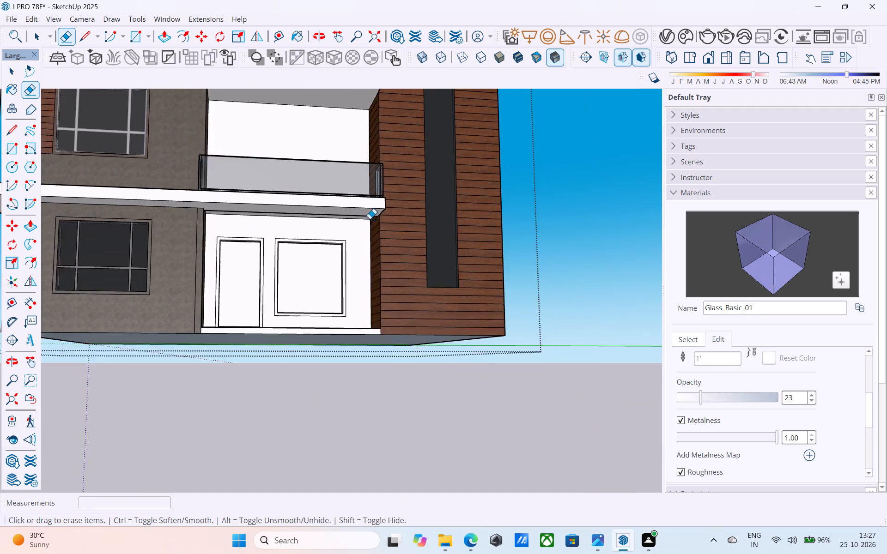
Erase the inner outline on the balcony floor along both ends and the front.
scroll(370, 219, down, 3)
middle_drag(339, 283, 312, 349)
scroll(280, 317, down, 5)
middle_drag(279, 317, 233, 335)
scroll(296, 235, up, 2)
scroll(295, 228, down, 1)
scroll(295, 225, up, 6)
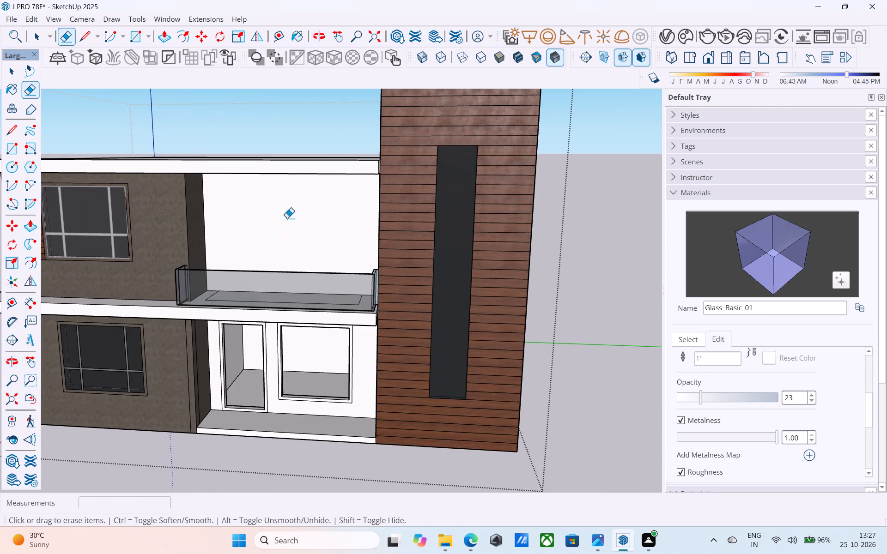
middle_drag(287, 218, 200, 400)
scroll(206, 400, up, 1)
scroll(305, 220, up, 12)
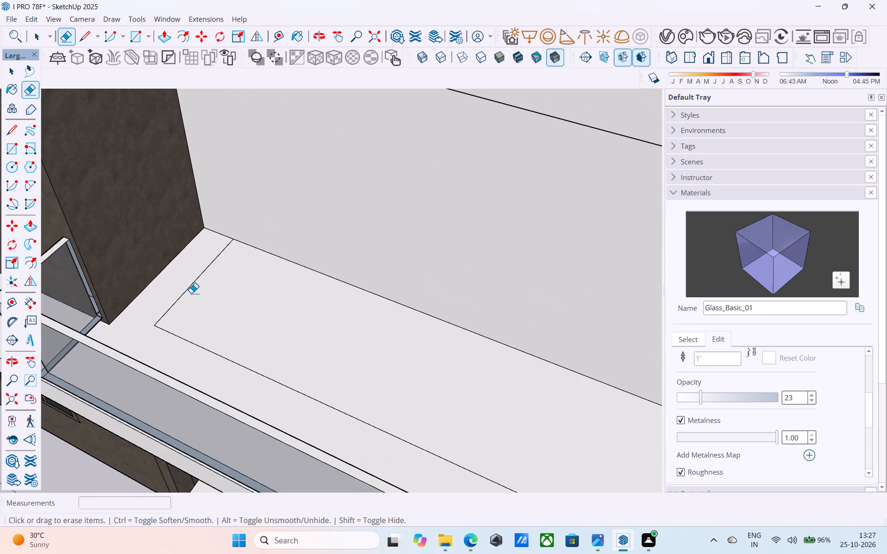
drag(190, 293, 175, 283)
drag(189, 348, 187, 331)
scroll(256, 342, down, 2)
shift+middle_drag(267, 340, 497, 259)
drag(496, 238, 510, 230)
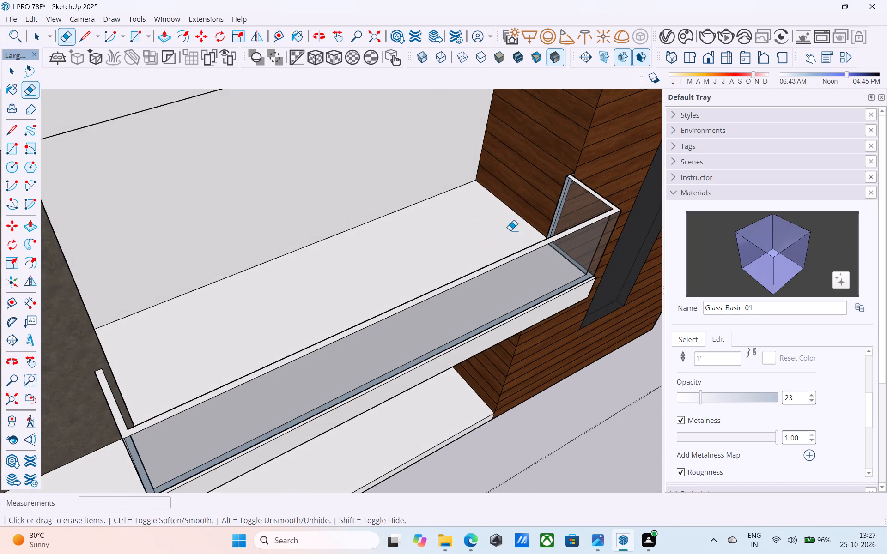
Save the model.
scroll(504, 232, down, 4)
shift+middle_drag(508, 265, 395, 206)
scroll(396, 211, down, 5)
shift+middle_drag(476, 303, 437, 277)
scroll(437, 275, down, 6)
key(ctrl+s)
key(space)
Examine the whole house exterior from the front, both sides, below and above.
scroll(432, 282, down, 8)
middle_drag(431, 285, 481, 274)
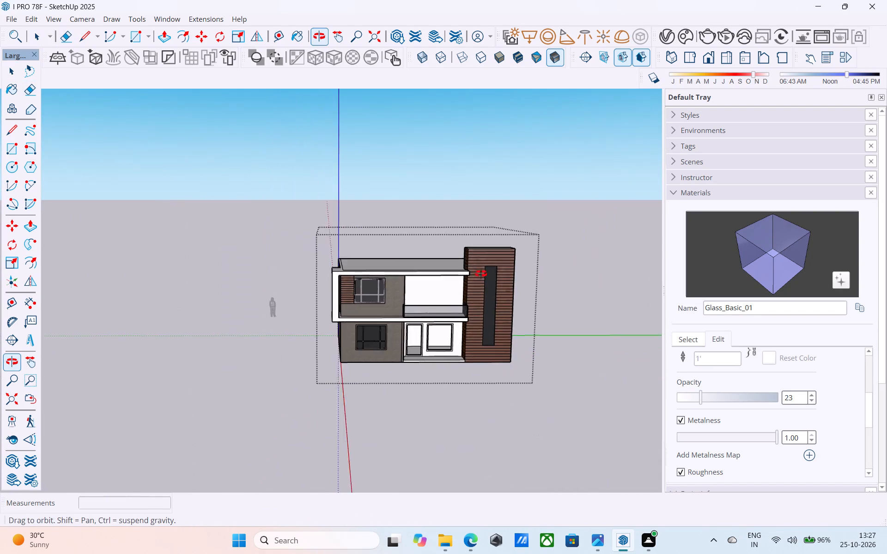
middle_drag(481, 274, 632, 262)
middle_drag(372, 314, 462, 291)
scroll(375, 289, up, 4)
scroll(300, 285, down, 1)
scroll(300, 285, up, 3)
middle_drag(383, 290, 123, 347)
middle_drag(358, 320, 302, 286)
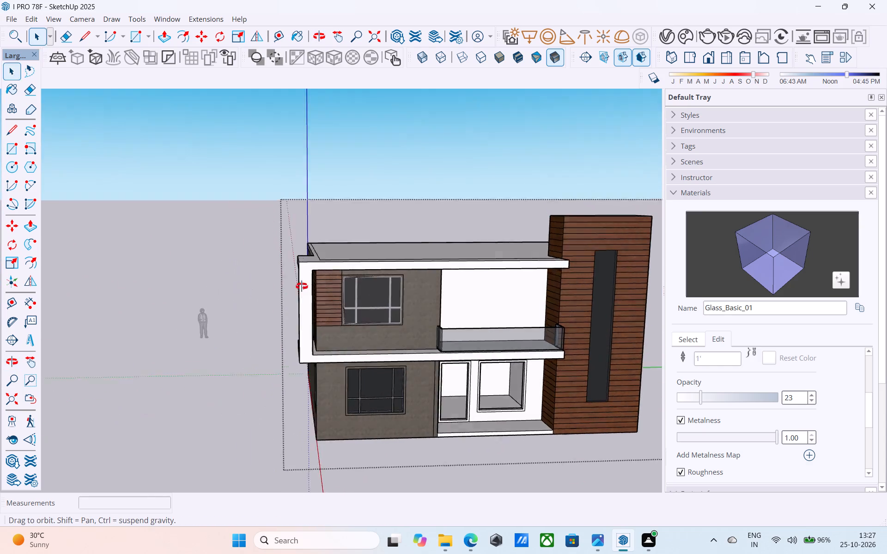
middle_drag(302, 286, 138, 203)
scroll(384, 209, up, 1)
middle_drag(384, 209, 341, 247)
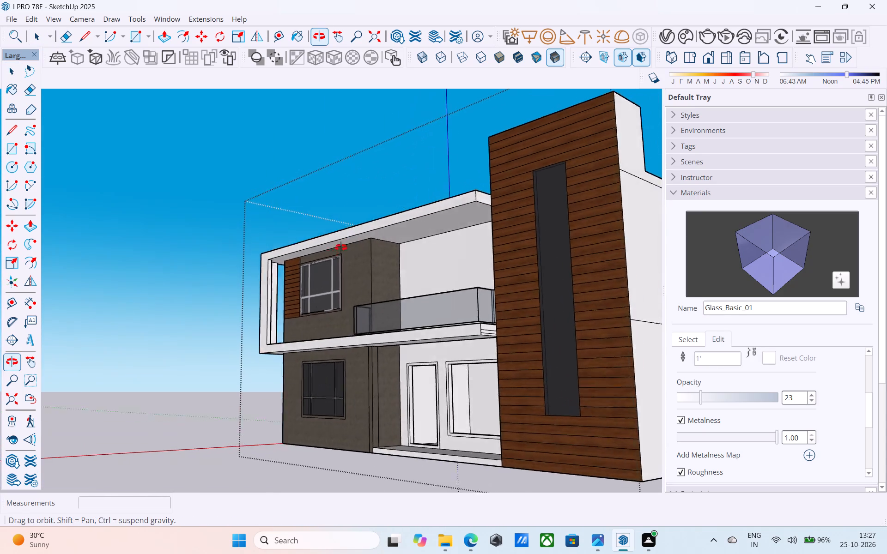
middle_drag(341, 247, 500, 270)
scroll(339, 256, down, 4)
middle_drag(377, 278, 388, 293)
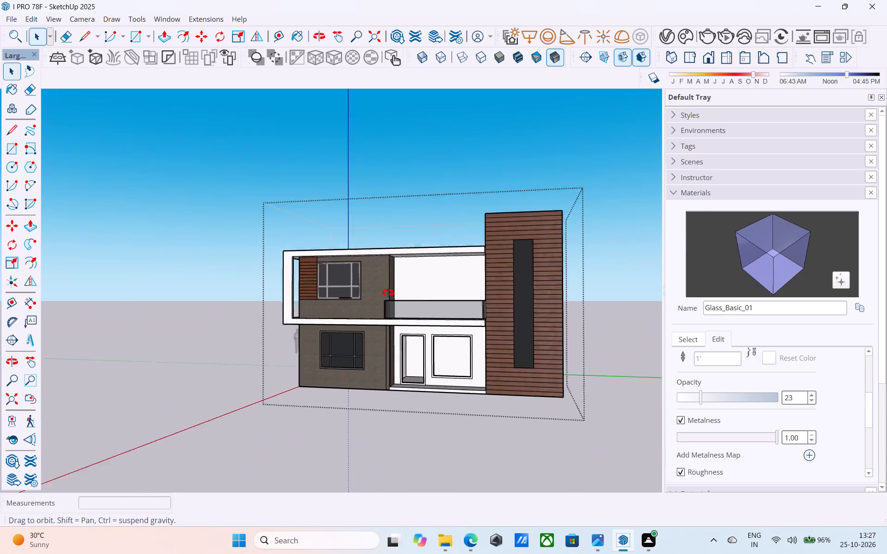
middle_drag(388, 293, 480, 343)
scroll(458, 370, up, 5)
middle_drag(450, 366, 412, 296)
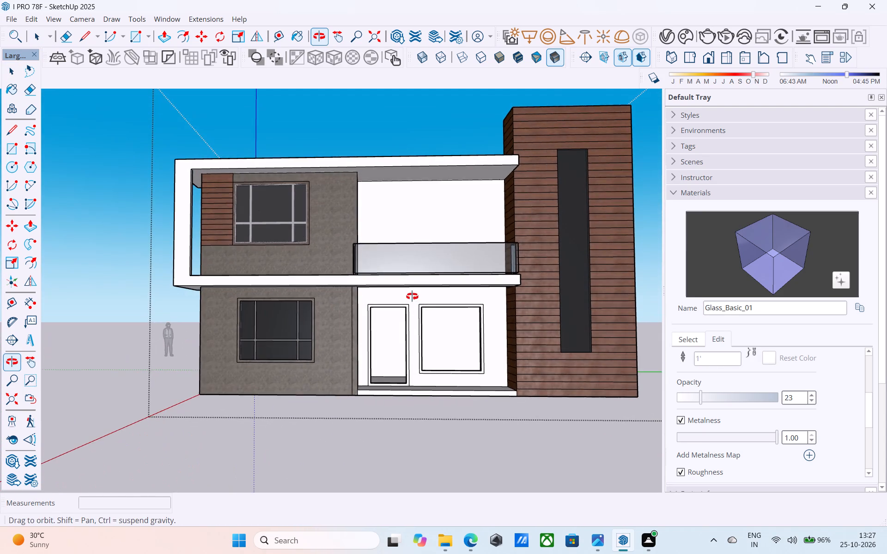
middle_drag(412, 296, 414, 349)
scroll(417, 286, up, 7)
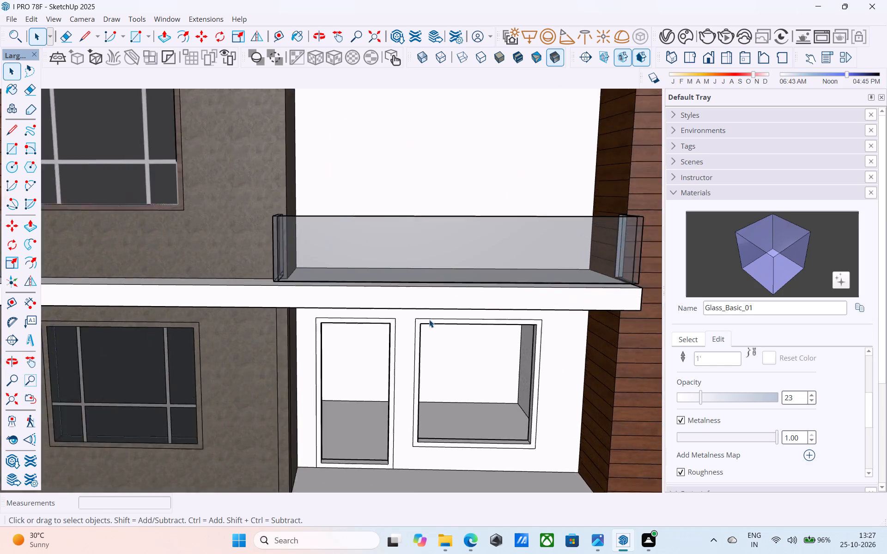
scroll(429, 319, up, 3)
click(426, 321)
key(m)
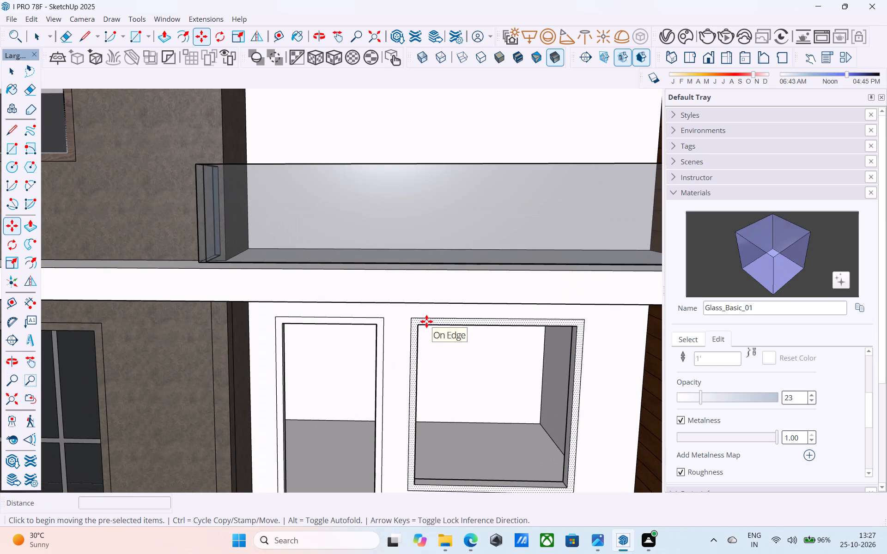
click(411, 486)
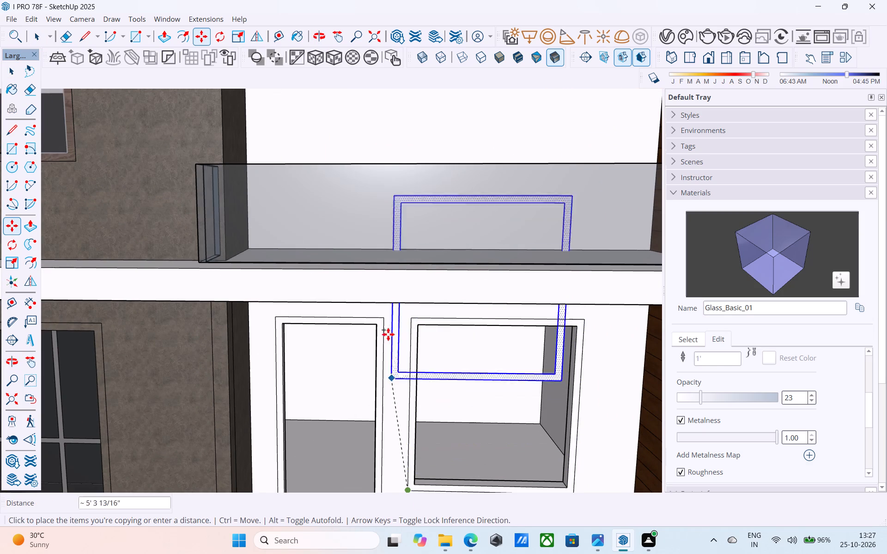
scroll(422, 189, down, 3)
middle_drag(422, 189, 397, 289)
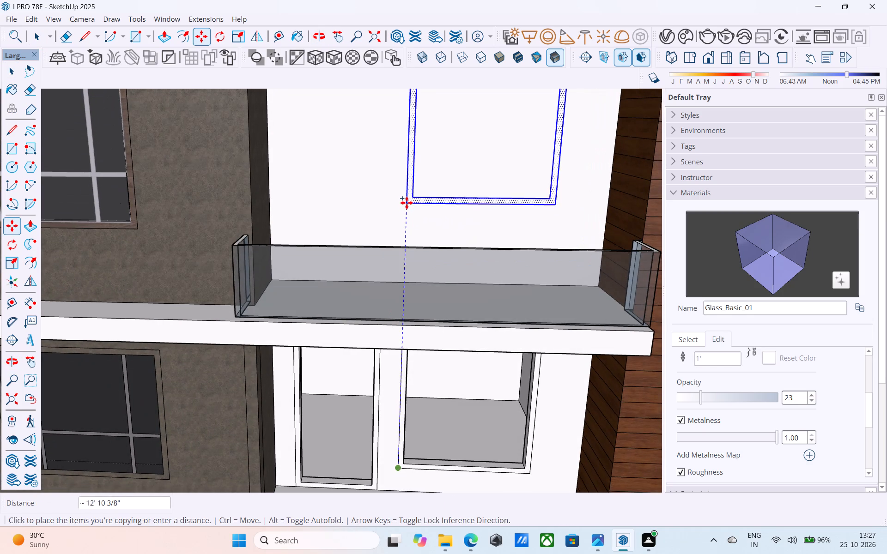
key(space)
Place a guide line on the balcony's back wall 3' above the balcony floor edge.
middle_drag(407, 203, 378, 310)
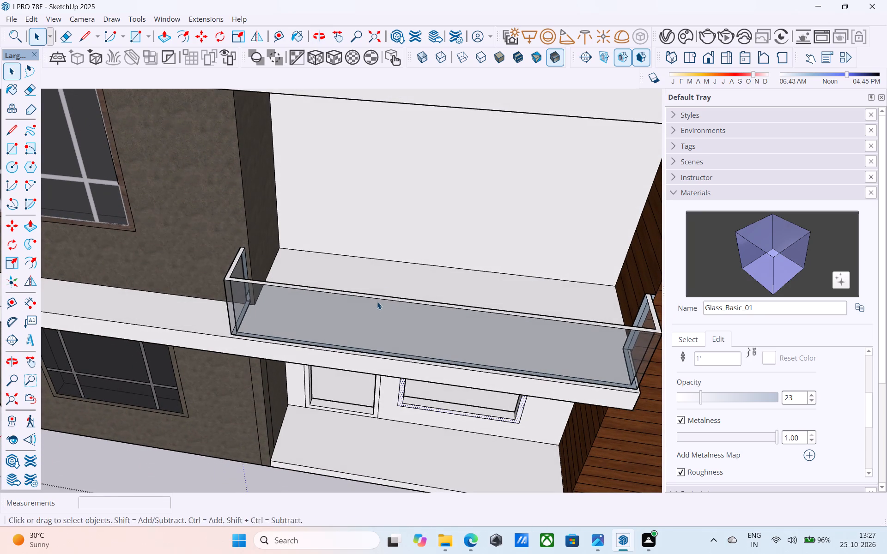
key(t)
click(431, 266)
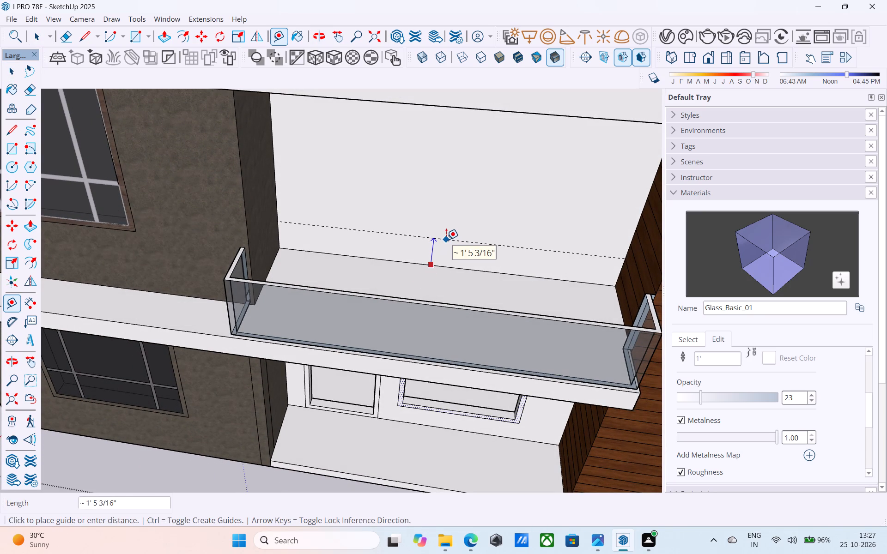
text(3')
key(Return)
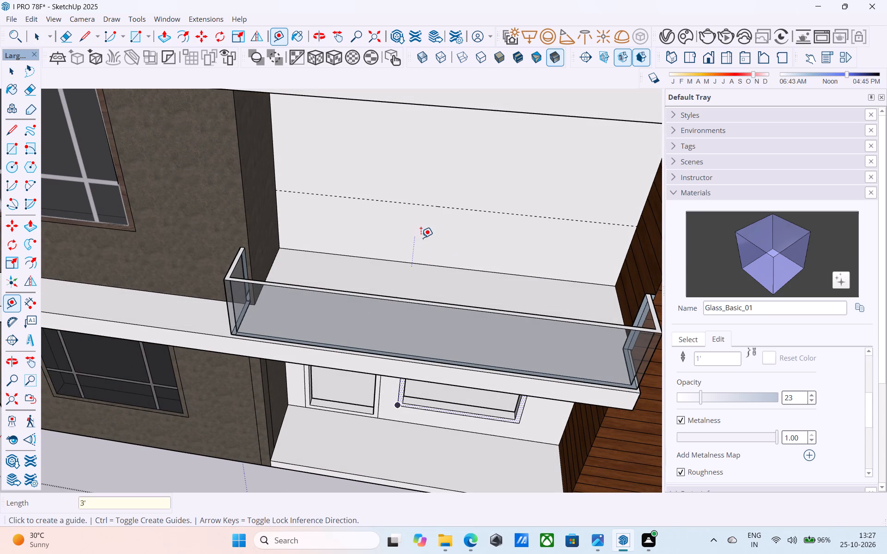
Copy the ground-floor window frame straight up about 12' 4" onto the guide line on the balcony's back wall.
key(space)
scroll(423, 235, down, 3)
shift+middle_drag(423, 235, 434, 169)
shift+middle_drag(426, 288, 428, 211)
scroll(387, 298, up, 3)
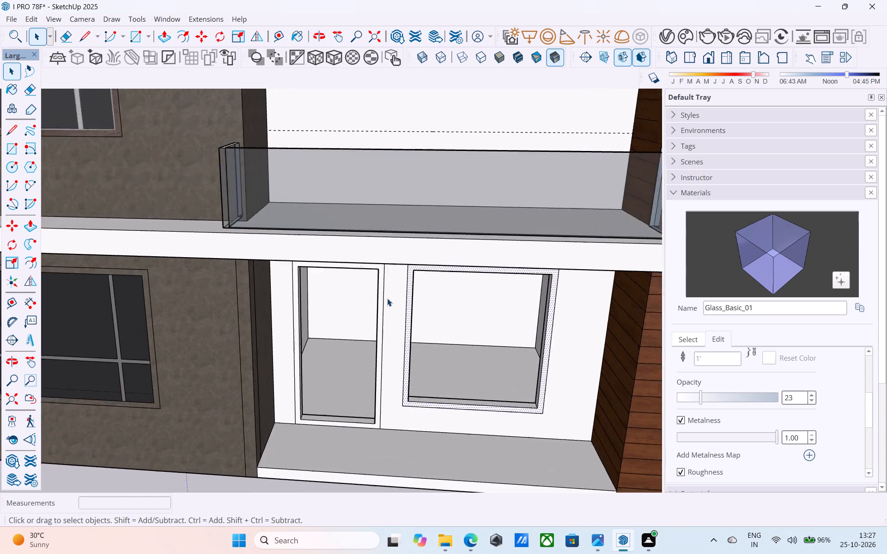
scroll(387, 298, up, 2)
key(m)
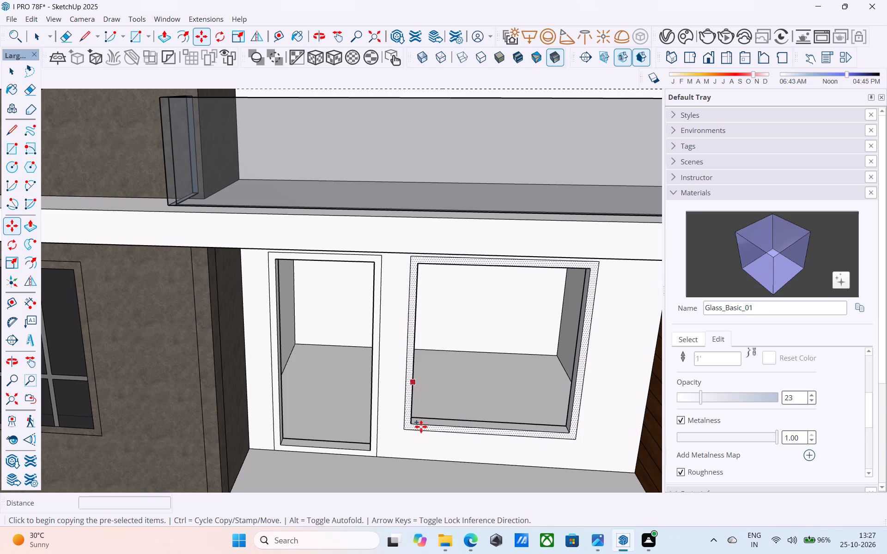
click(405, 429)
scroll(418, 222, down, 6)
middle_drag(419, 224, 391, 355)
scroll(399, 246, up, 5)
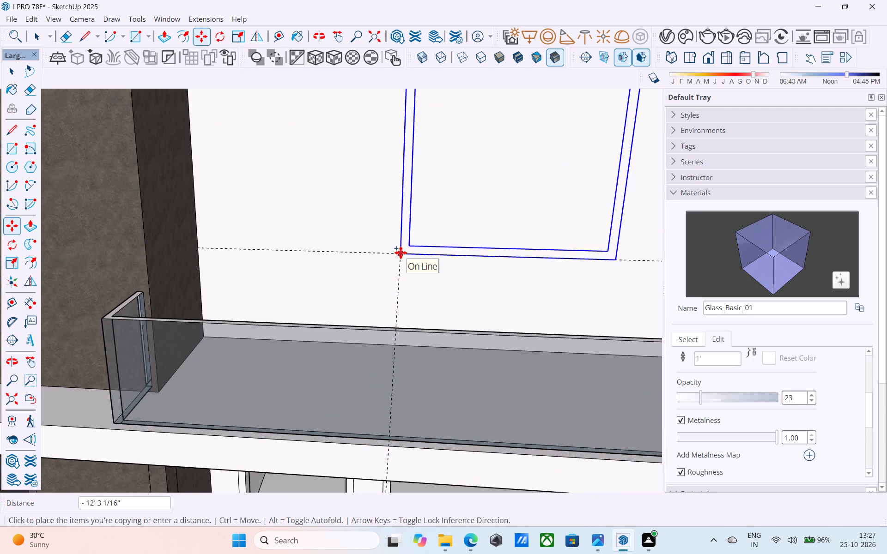
scroll(397, 252, down, 4)
middle_drag(397, 251, 394, 248)
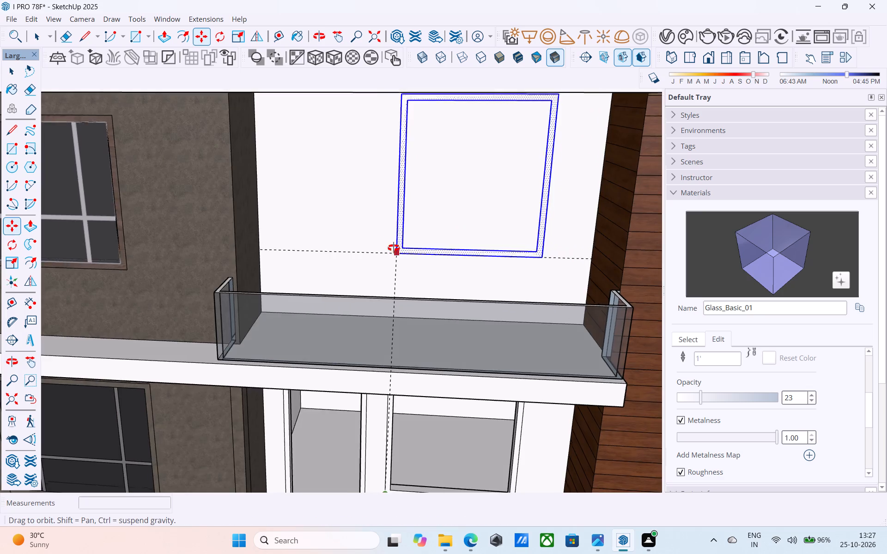
middle_drag(394, 248, 477, 222)
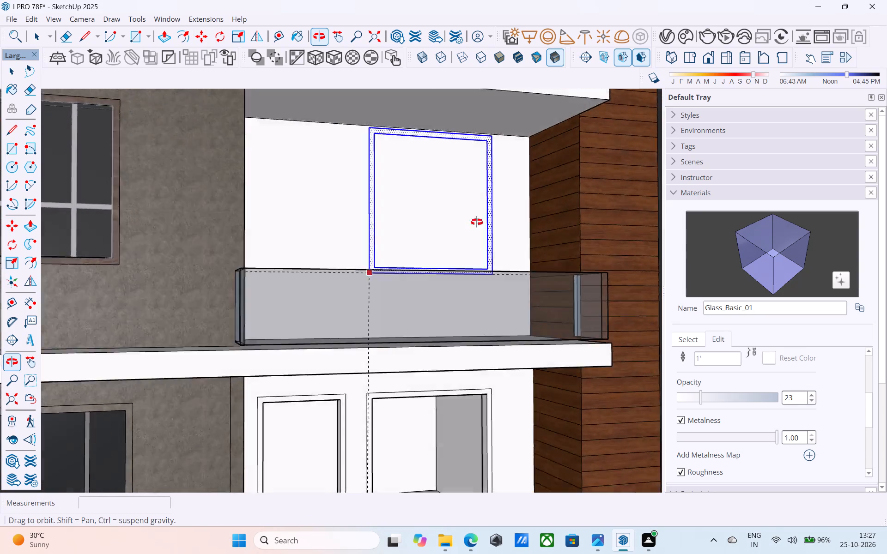
middle_drag(477, 222, 500, 179)
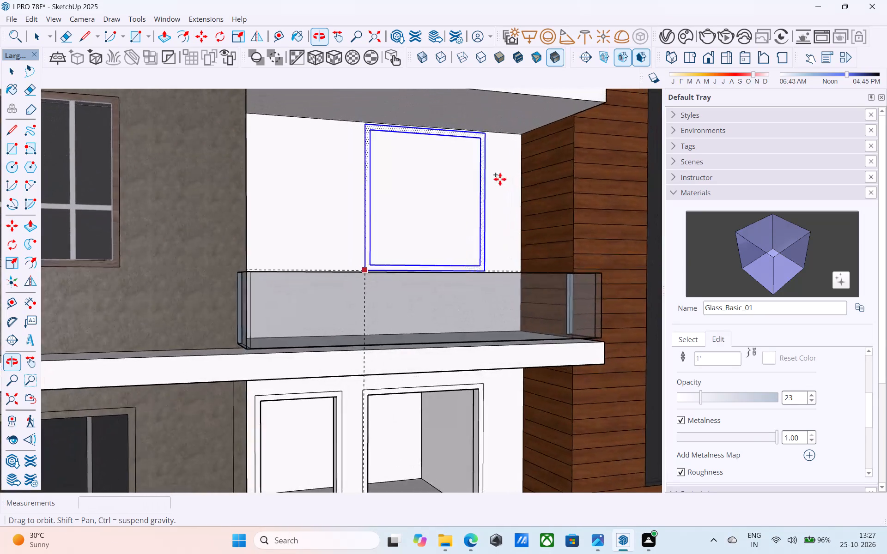
middle_drag(500, 179, 502, 179)
scroll(466, 203, up, 4)
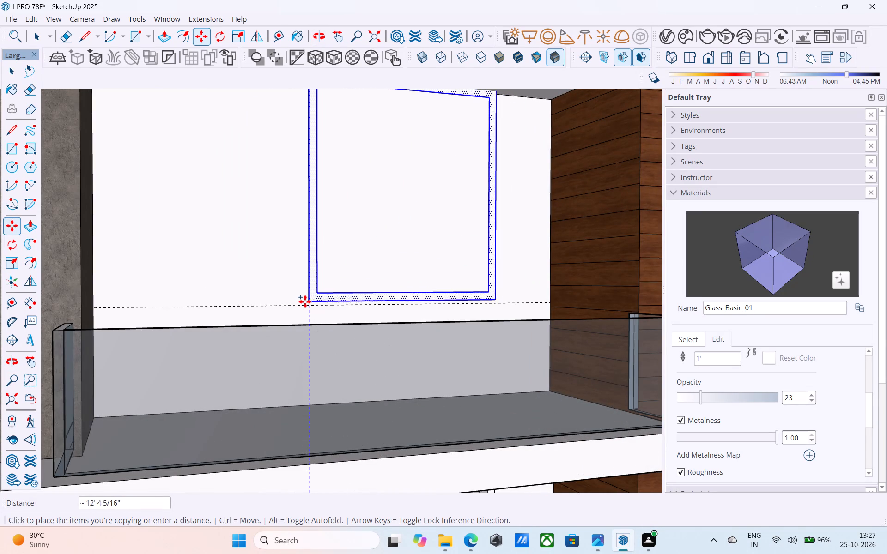
click(306, 302)
Move the copied window frame down about 4 5/8" so it clears the underside of the roof slab.
scroll(308, 284, down, 3)
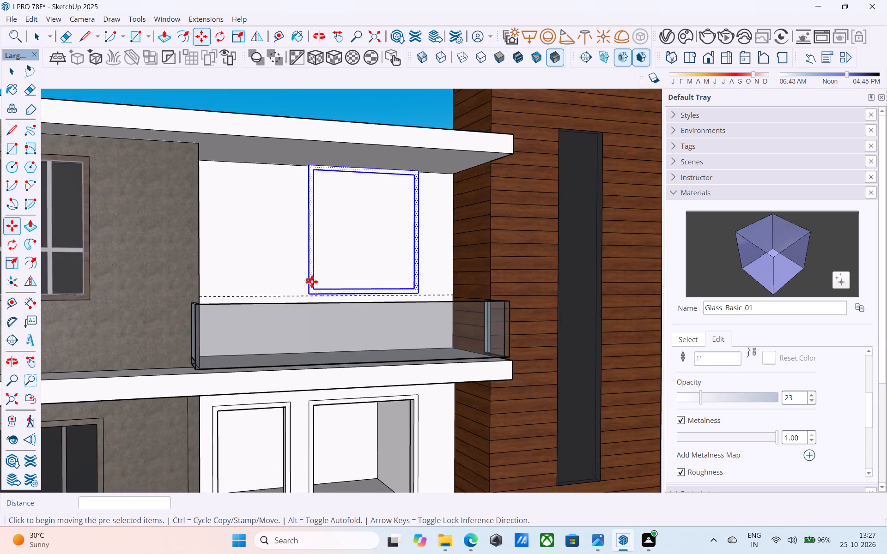
scroll(312, 282, down, 10)
middle_drag(332, 267, 329, 273)
scroll(326, 264, down, 4)
shift+middle_drag(326, 266, 354, 301)
shift+scroll(340, 286, down, 1)
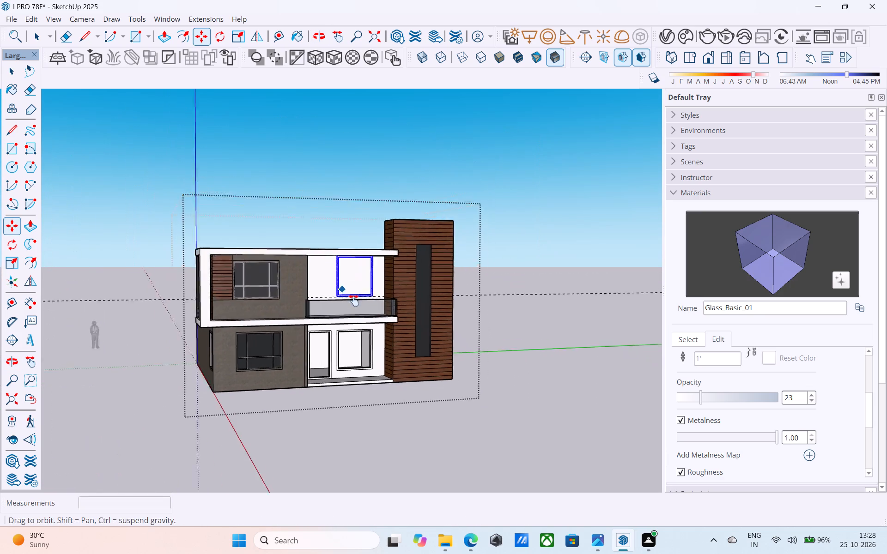
shift+middle_drag(354, 301, 365, 363)
scroll(375, 335, up, 8)
scroll(389, 298, down, 1)
shift+middle_drag(398, 313, 385, 322)
scroll(403, 309, up, 5)
key(space)
click(411, 300)
scroll(402, 303, up, 6)
scroll(398, 314, down, 5)
middle_drag(397, 314, 402, 337)
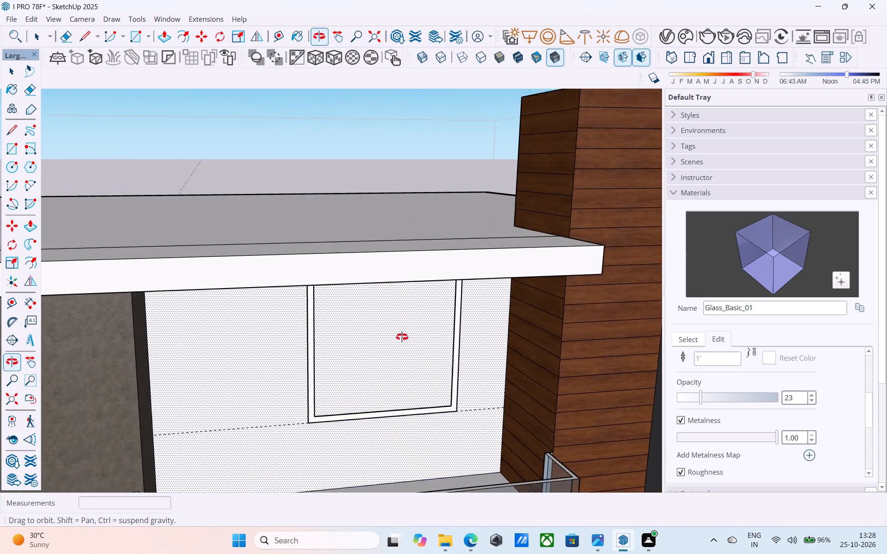
middle_drag(402, 337, 370, 277)
scroll(369, 277, up, 4)
click(289, 246)
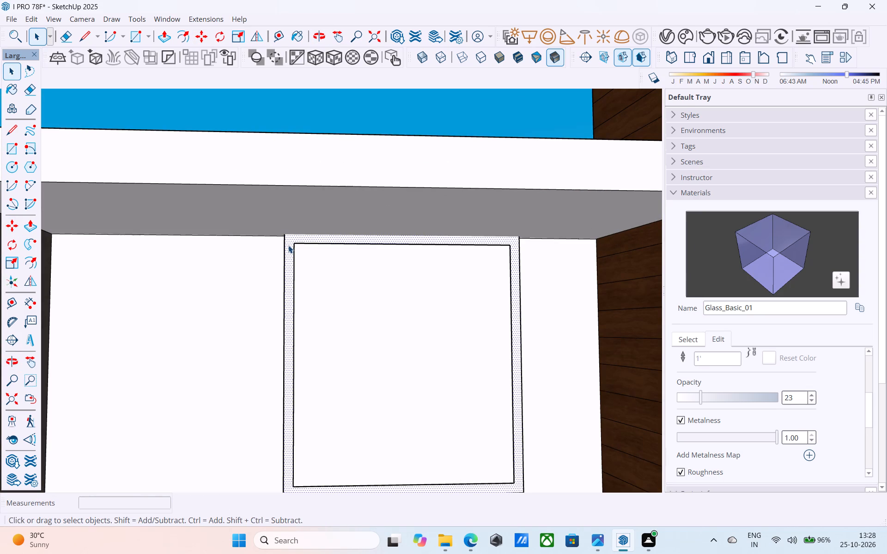
key(m)
click(289, 250)
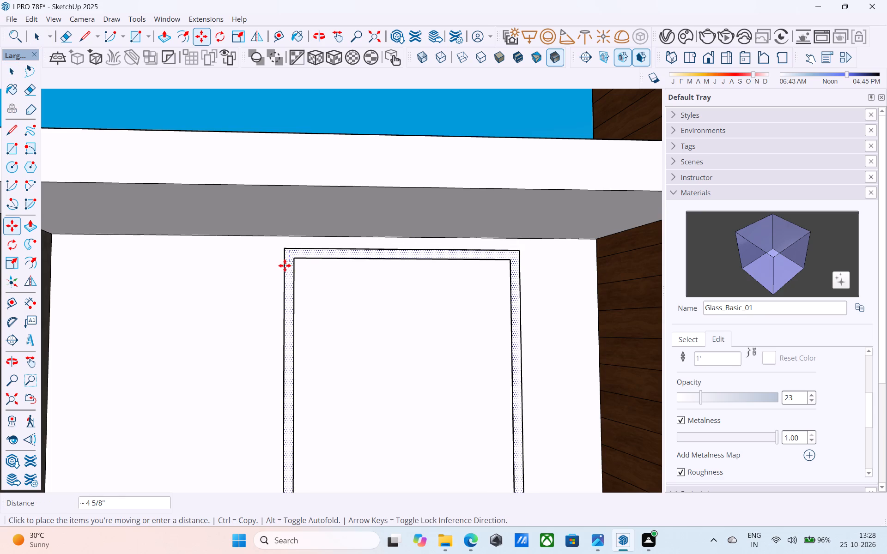
scroll(285, 265, down, 3)
click(285, 265)
Draw a 5' 9" by 6' 3" rectangle on the wall along the inner outline of the copied window frame.
scroll(286, 265, down, 5)
middle_drag(287, 272, 334, 302)
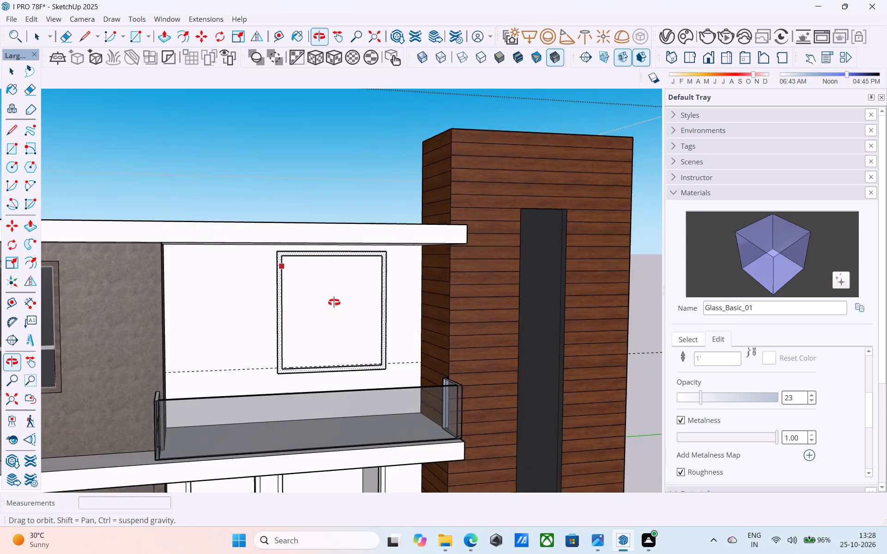
middle_drag(334, 302, 322, 274)
scroll(321, 270, down, 4)
middle_drag(317, 290, 306, 319)
scroll(298, 314, up, 11)
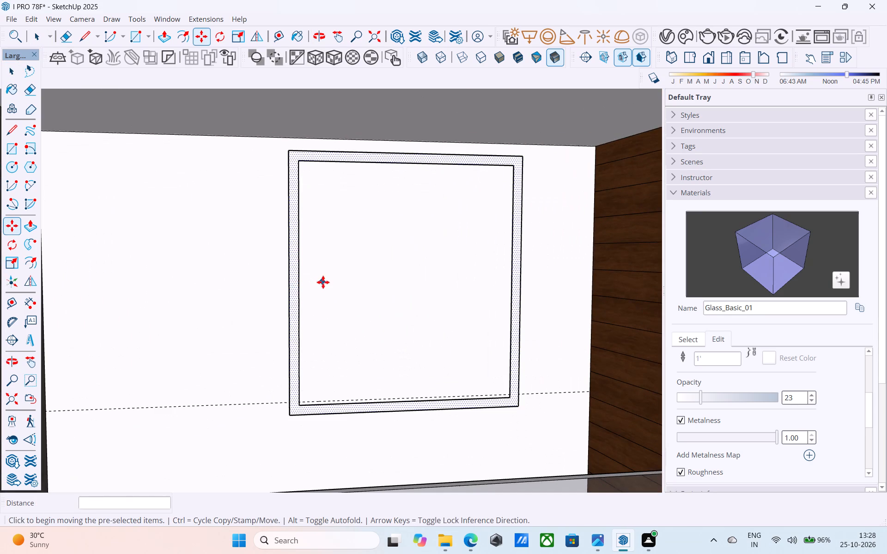
key(space)
click(323, 281)
key(r)
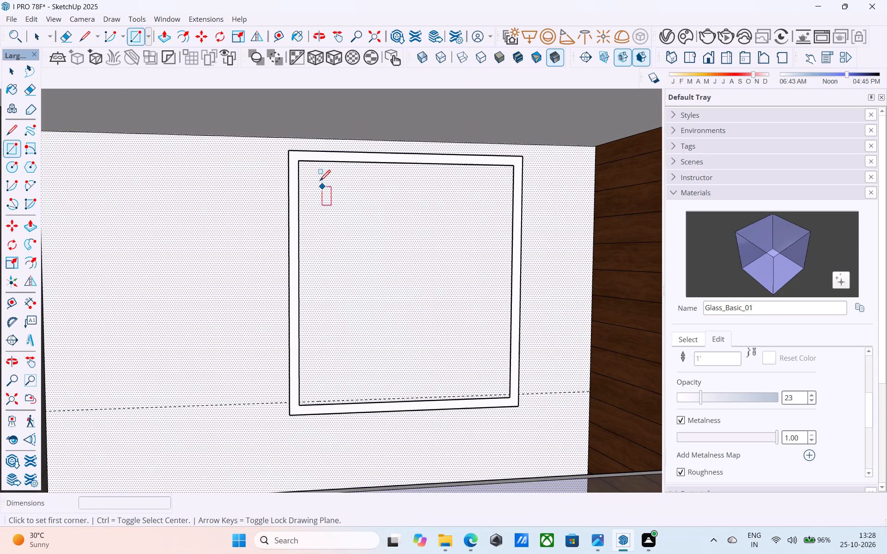
click(299, 157)
key(r)
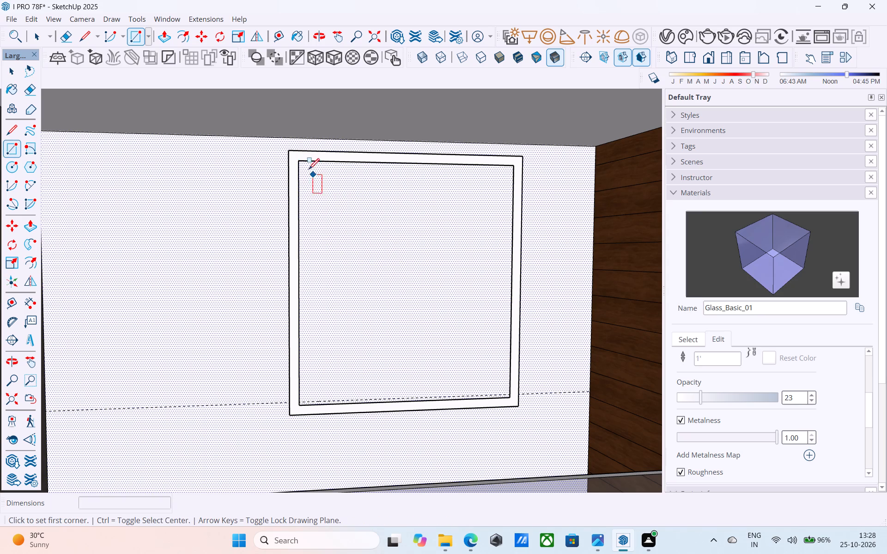
click(299, 163)
click(510, 401)
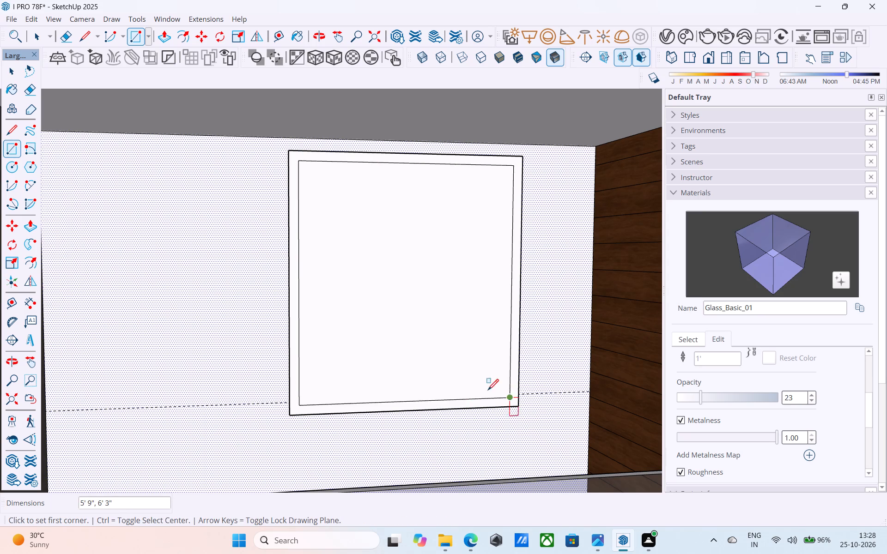
Push the wall face inside the upper window frame inwards about 3".
scroll(458, 385, down, 5)
key(space)
click(428, 361)
scroll(427, 356, up, 4)
key(p)
click(427, 355)
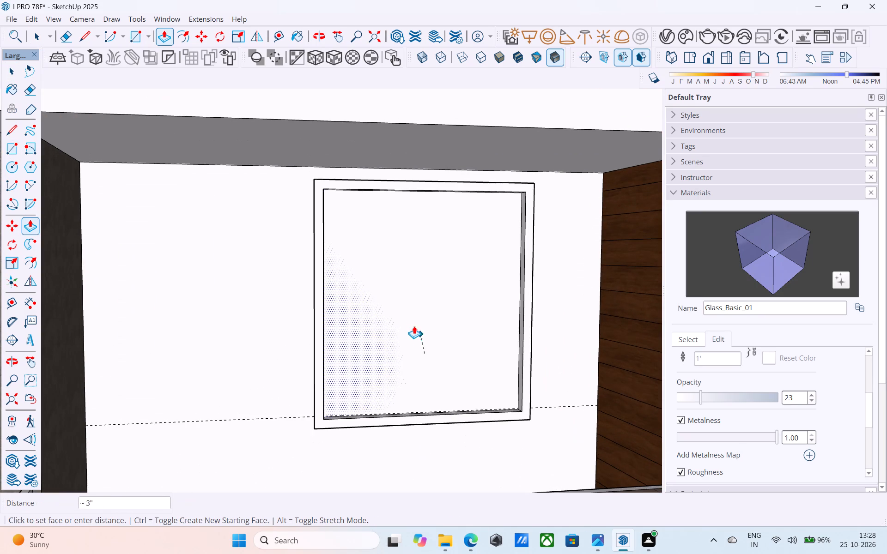
scroll(407, 319, up, 1)
click(407, 319)
scroll(406, 317, down, 4)
middle_drag(407, 317, 297, 359)
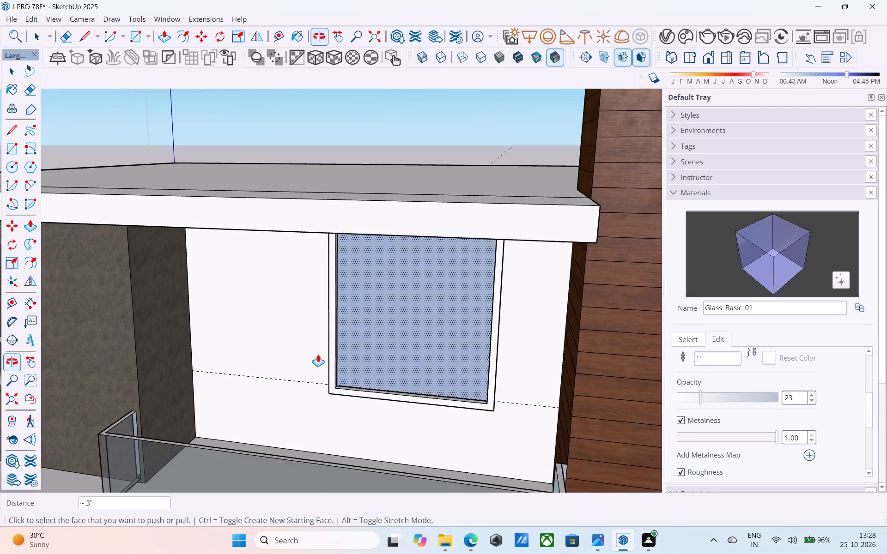
Delete the pushed-in face inside the upper window frame to open the wall to the room.
scroll(453, 329, up, 4)
key(space)
click(443, 324)
key(Delete)
scroll(443, 324, down, 4)
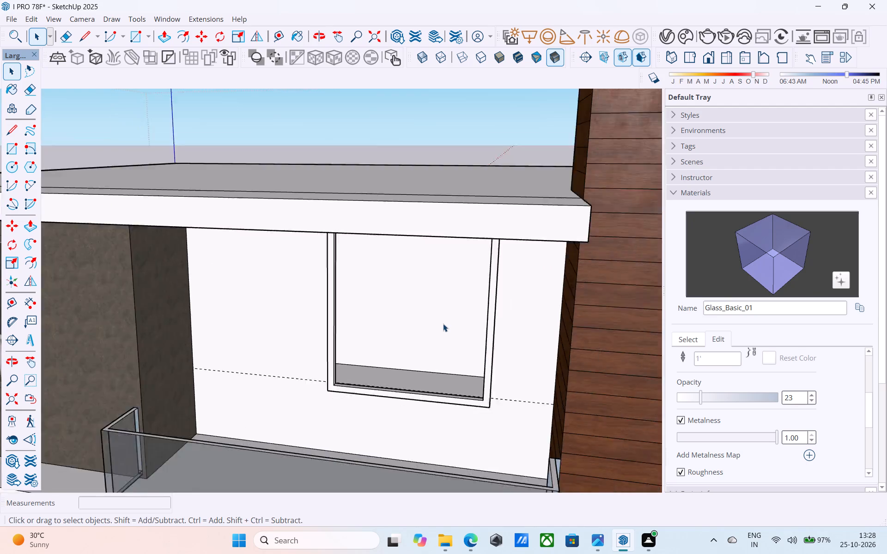
Copy the ground-floor door frame up about 10' 6 1/4" onto the balcony's back wall, with its base on the balcony floor.
middle_drag(443, 324, 342, 294)
scroll(334, 316, up, 8)
middle_drag(317, 289, 402, 257)
scroll(409, 253, down, 20)
scroll(409, 253, down, 2)
middle_drag(424, 252, 464, 339)
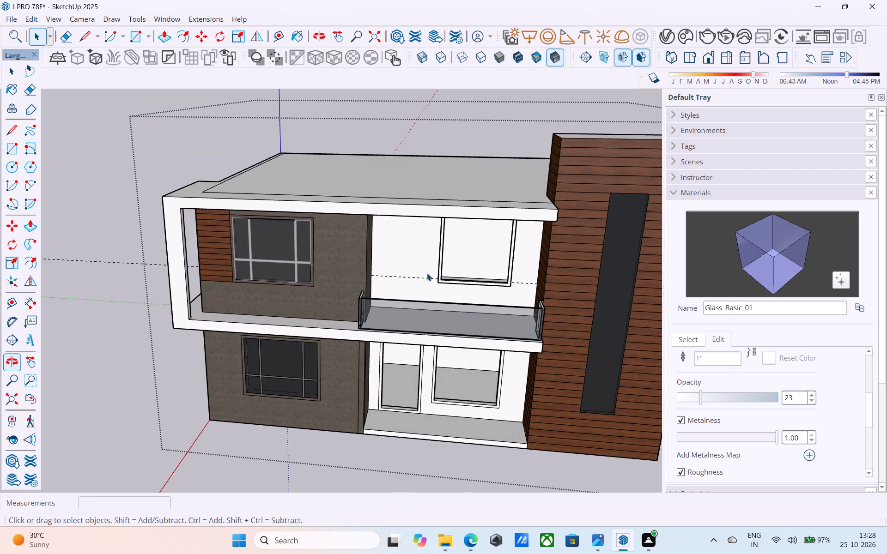
shift+middle_drag(425, 291, 428, 354)
scroll(418, 356, up, 5)
middle_drag(408, 363, 431, 228)
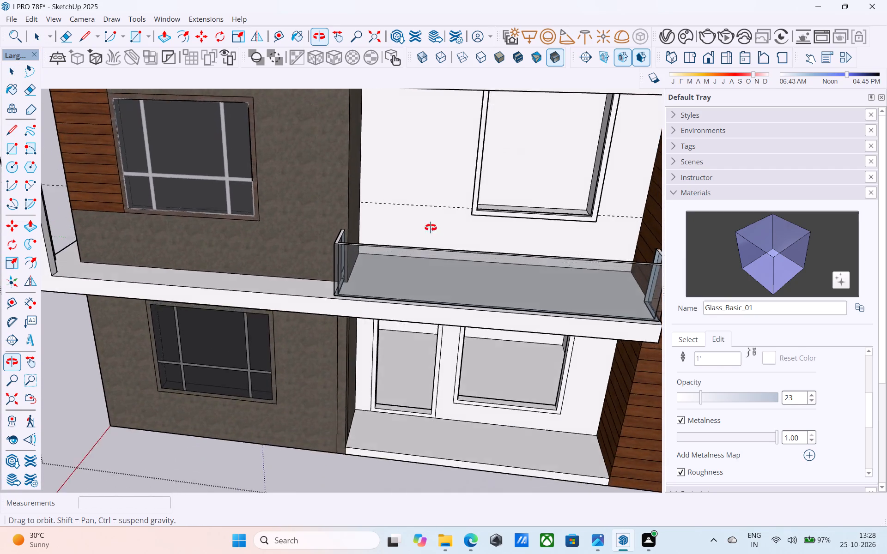
middle_drag(431, 228, 437, 205)
shift+middle_drag(356, 305, 384, 218)
scroll(364, 302, up, 8)
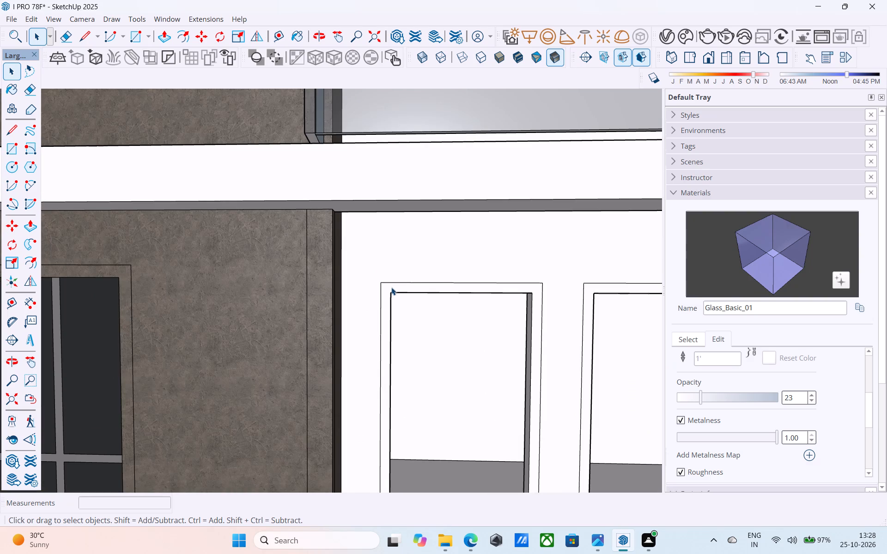
click(391, 286)
scroll(422, 192, down, 6)
shift+middle_drag(408, 316, 400, 287)
key(m)
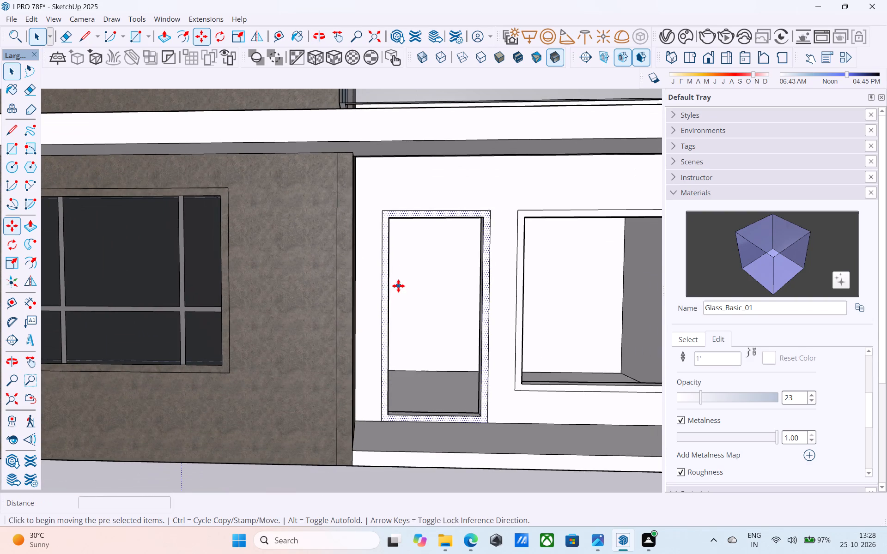
click(380, 423)
scroll(384, 321, down, 5)
middle_drag(387, 319, 371, 460)
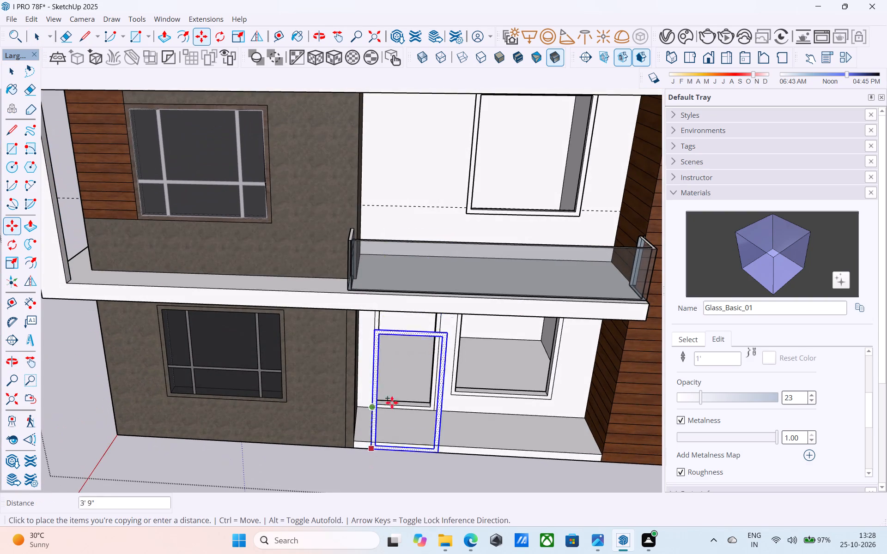
shift+middle_drag(409, 256, 408, 332)
scroll(395, 299, up, 7)
middle_drag(386, 311, 376, 358)
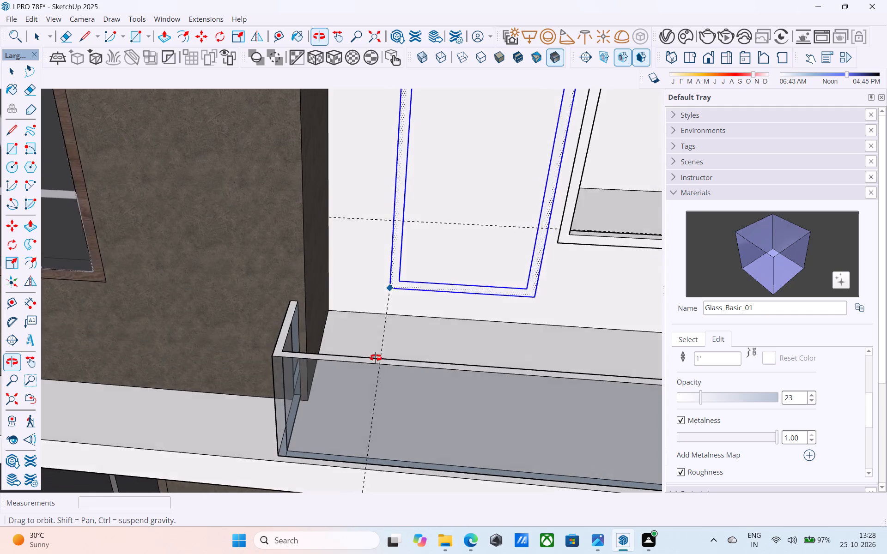
middle_drag(376, 358, 376, 372)
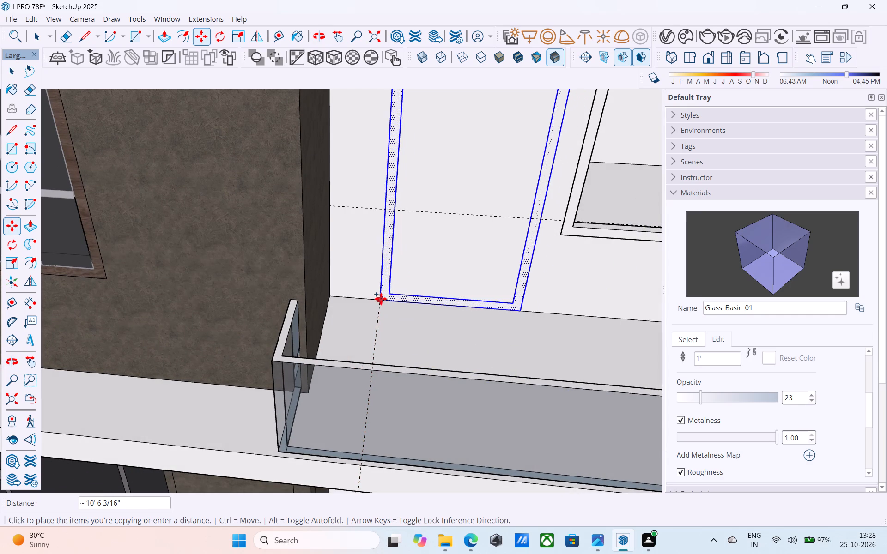
scroll(382, 295, up, 3)
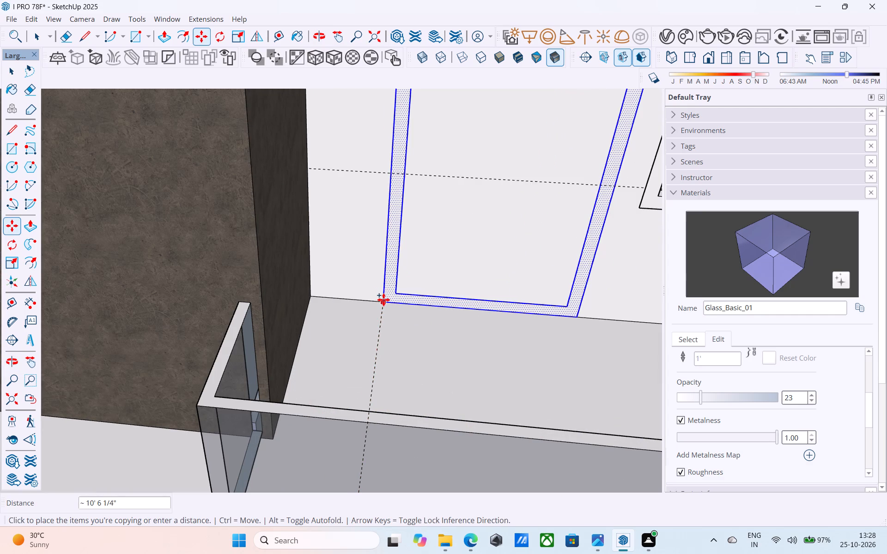
click(382, 299)
scroll(380, 295, down, 10)
middle_drag(390, 284, 390, 285)
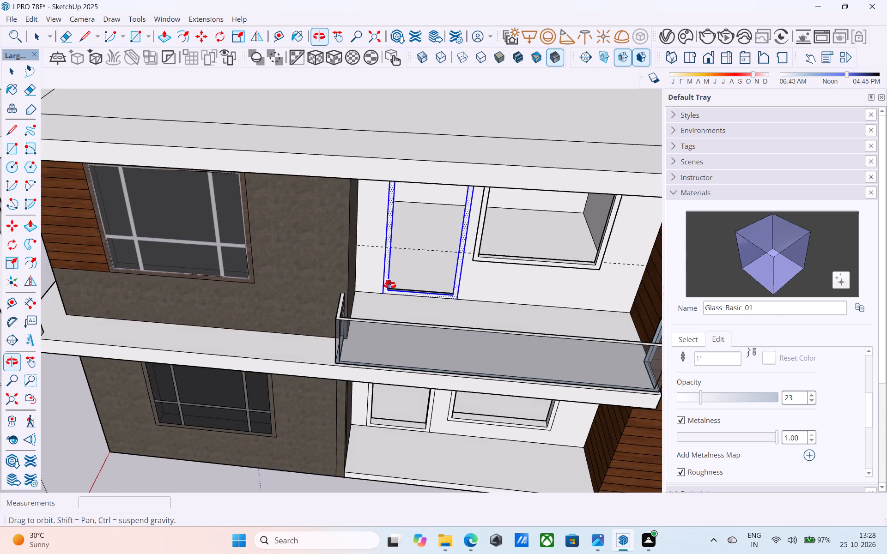
middle_drag(390, 285, 409, 242)
key(space)
middle_drag(427, 232, 431, 211)
scroll(431, 210, up, 2)
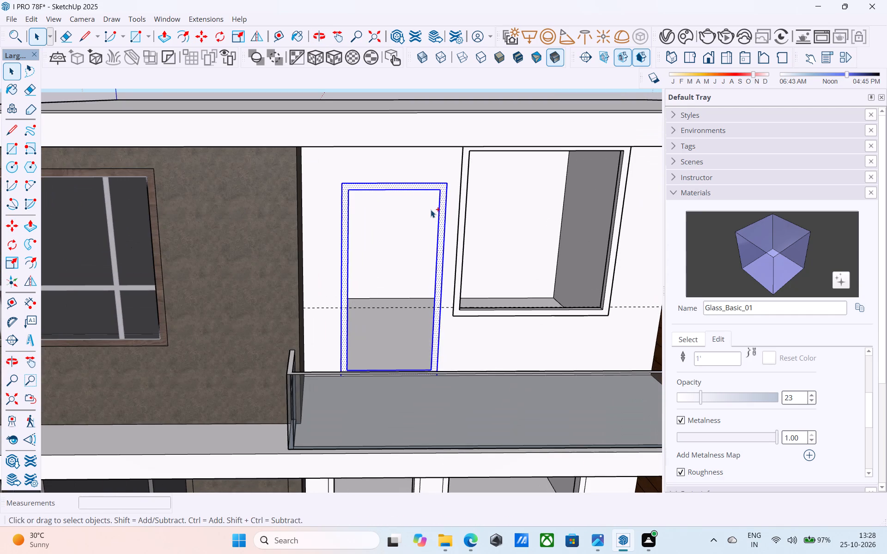
Save the model.
key(ctrl+s)
Pull the top face of the upper window opening down to the height of the balcony door frame's top edge.
scroll(431, 210, down, 6)
middle_drag(437, 241, 430, 187)
scroll(430, 187, up, 8)
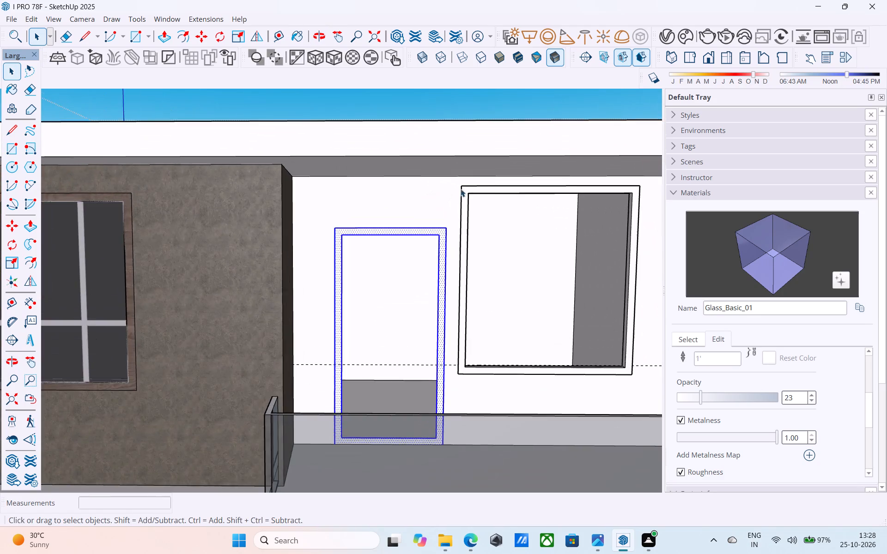
scroll(493, 183, up, 2)
middle_drag(496, 228, 254, 177)
scroll(441, 203, up, 1)
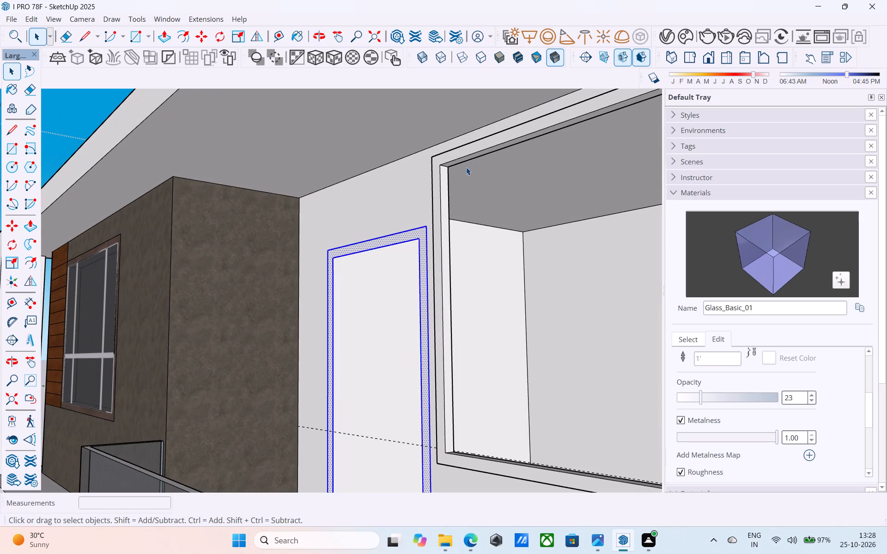
click(466, 158)
scroll(465, 158, up, 3)
click(467, 160)
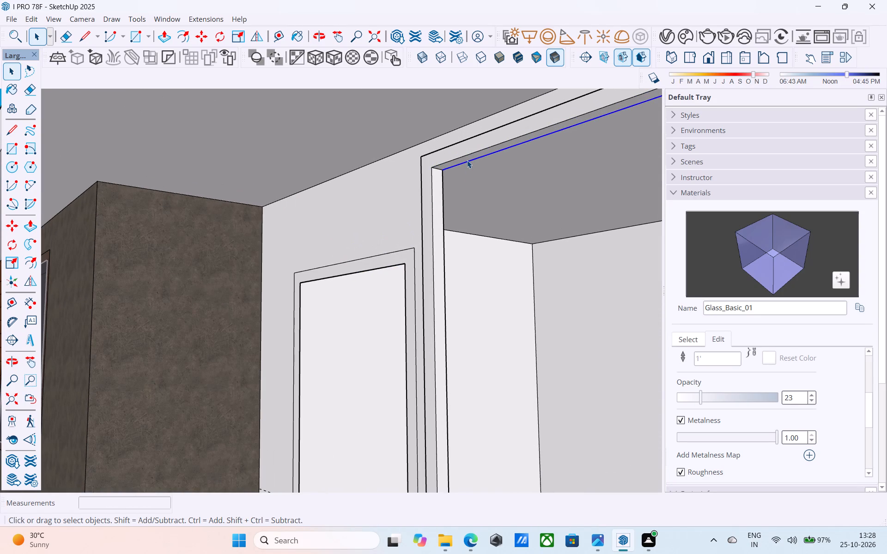
scroll(467, 160, up, 2)
click(466, 159)
key(p)
click(466, 159)
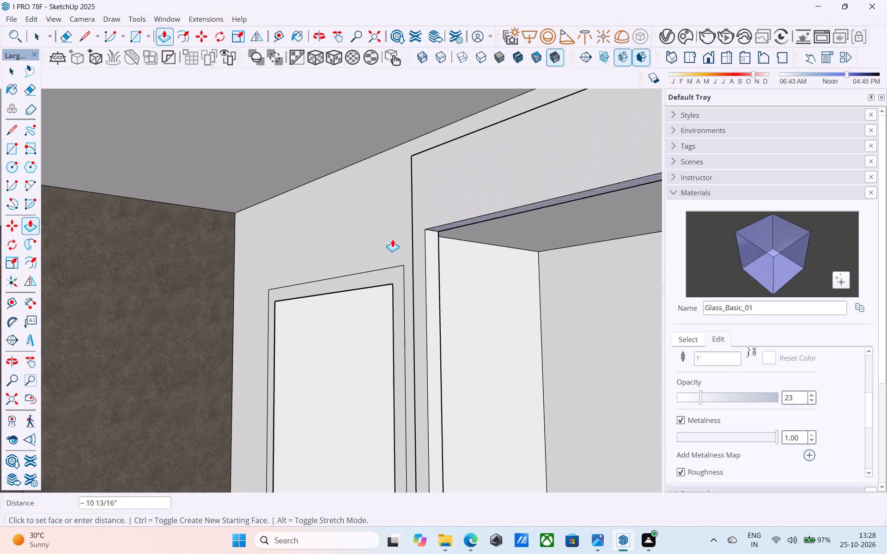
click(383, 266)
scroll(401, 207, down, 16)
middle_drag(415, 271, 446, 351)
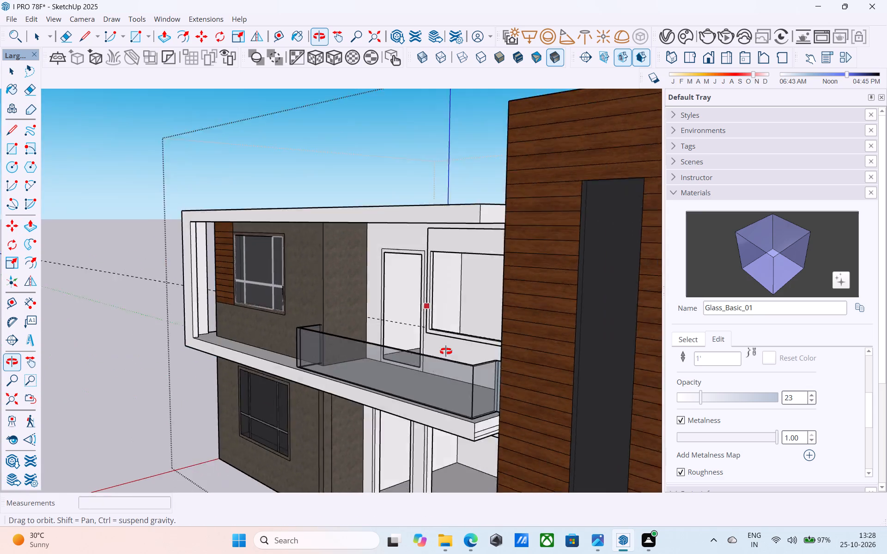
Erase the top and side edges of the leftover outer outline around the balcony wall's window opening.
middle_drag(446, 351, 619, 322)
scroll(565, 242, up, 5)
scroll(479, 225, up, 6)
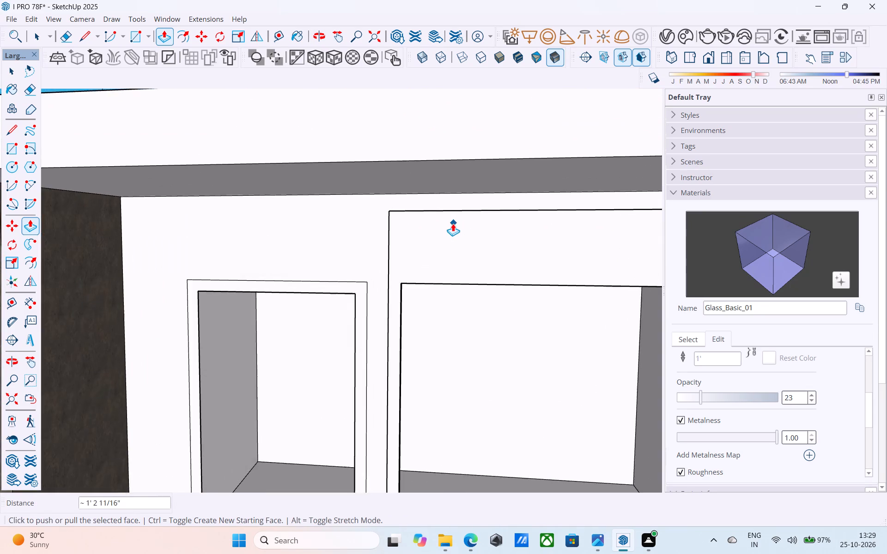
scroll(453, 223, up, 3)
key(e)
drag(425, 217, 371, 217)
drag(386, 221, 404, 214)
click(402, 209)
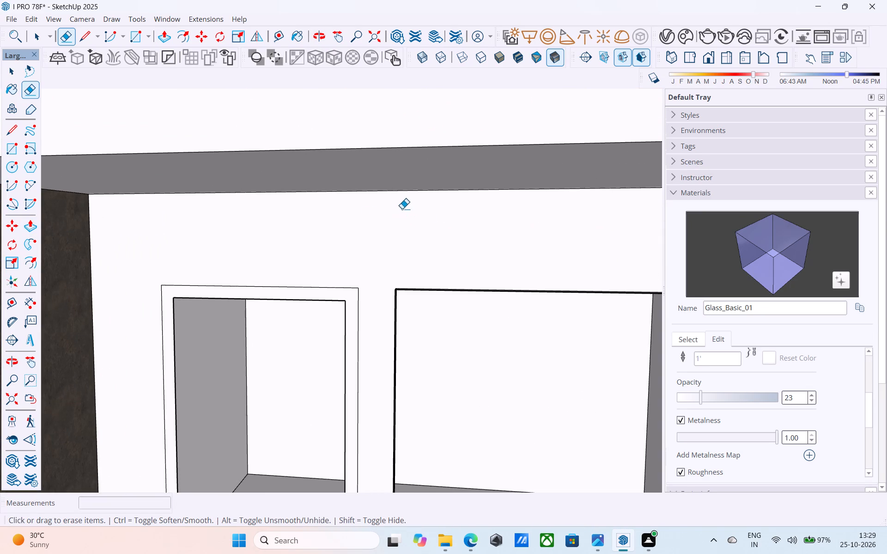
scroll(356, 222, down, 6)
drag(563, 249, 580, 247)
Erase the leftover bottom edge and the stray corner stubs around the balcony wall's window opening.
scroll(556, 230, down, 4)
scroll(565, 367, up, 4)
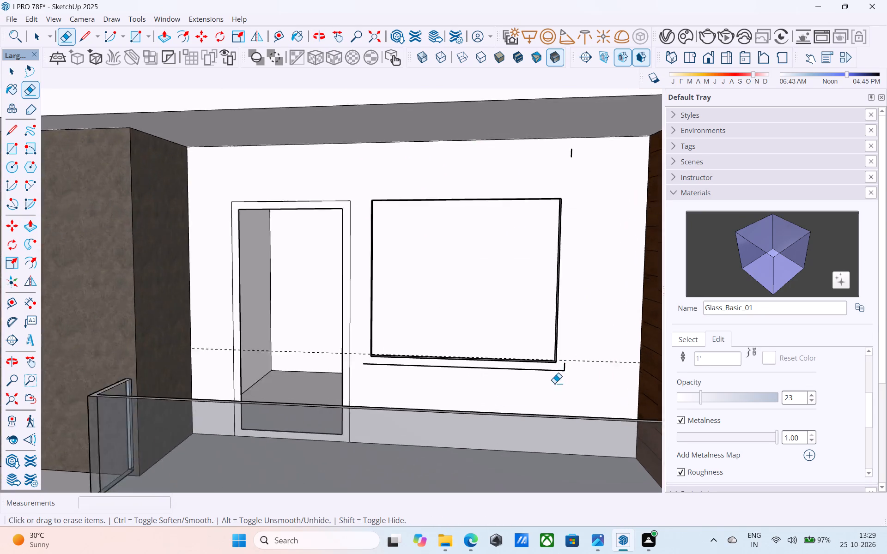
scroll(554, 383, up, 4)
drag(565, 367, 562, 372)
drag(572, 361, 550, 374)
drag(557, 361, 516, 379)
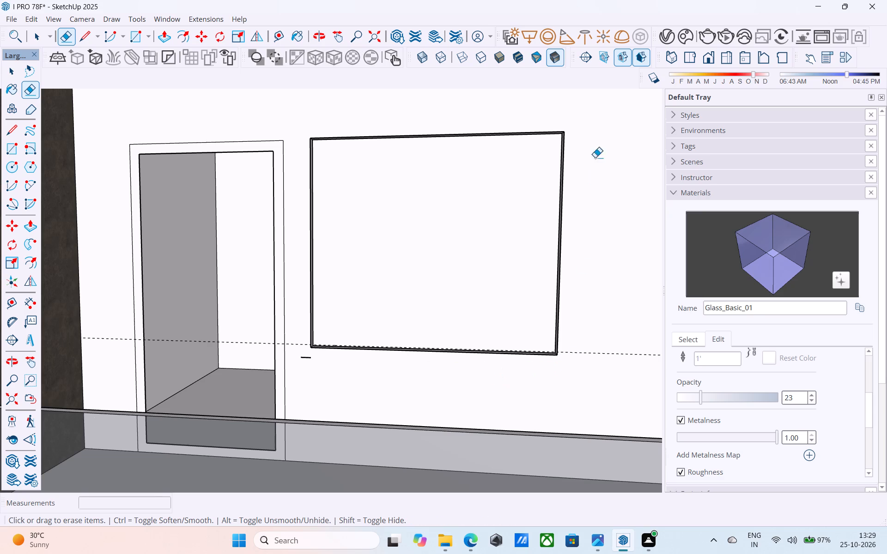
scroll(496, 229, down, 1)
drag(330, 340, 331, 345)
scroll(329, 353, down, 3)
scroll(480, 205, up, 3)
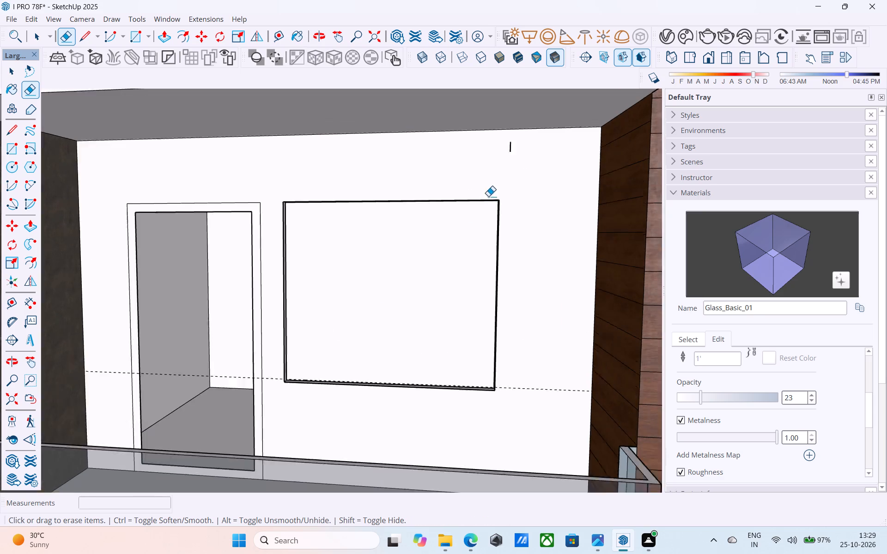
scroll(488, 196, up, 1)
drag(518, 139, 510, 134)
scroll(443, 220, down, 6)
Save the model.
middle_drag(438, 277, 576, 318)
scroll(490, 267, down, 4)
key(space)
key(ctrl+s)
scroll(482, 267, down, 2)
shift+middle_drag(479, 266, 473, 286)
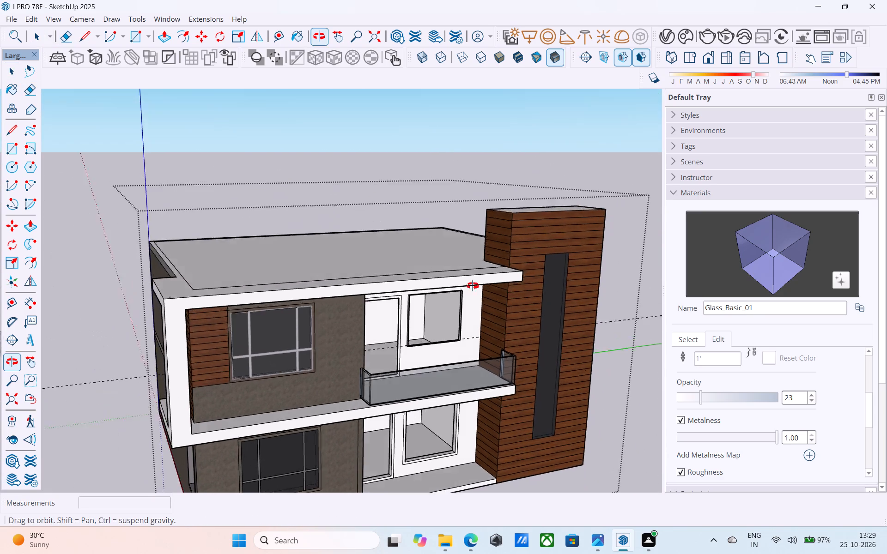
shift+middle_drag(473, 286, 469, 281)
key(ctrl+s)
Examine the whole house from the front, both sides and above, including the balcony openings and the wood-clad tower.
scroll(459, 272, down, 6)
middle_drag(451, 285, 319, 243)
scroll(432, 343, up, 4)
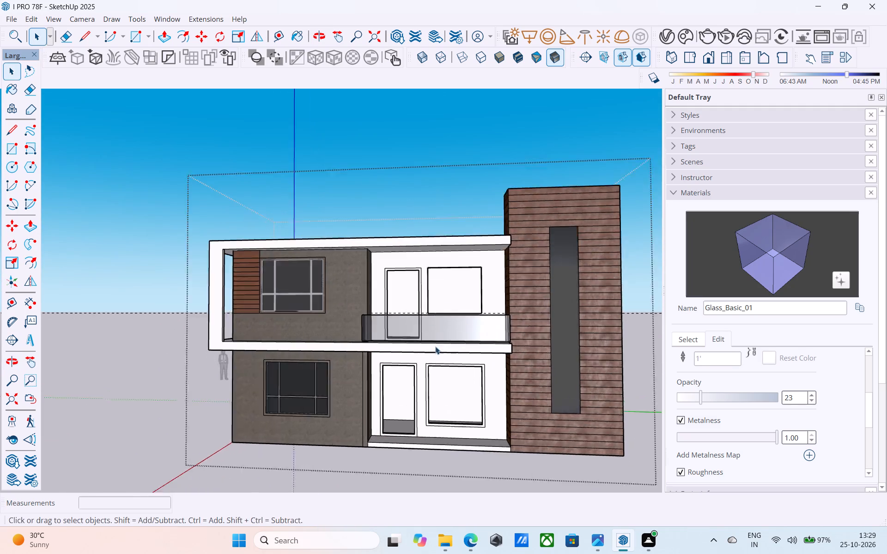
scroll(435, 346, up, 1)
scroll(438, 347, down, 1)
middle_drag(435, 321, 446, 398)
scroll(440, 274, up, 7)
middle_drag(422, 282, 452, 240)
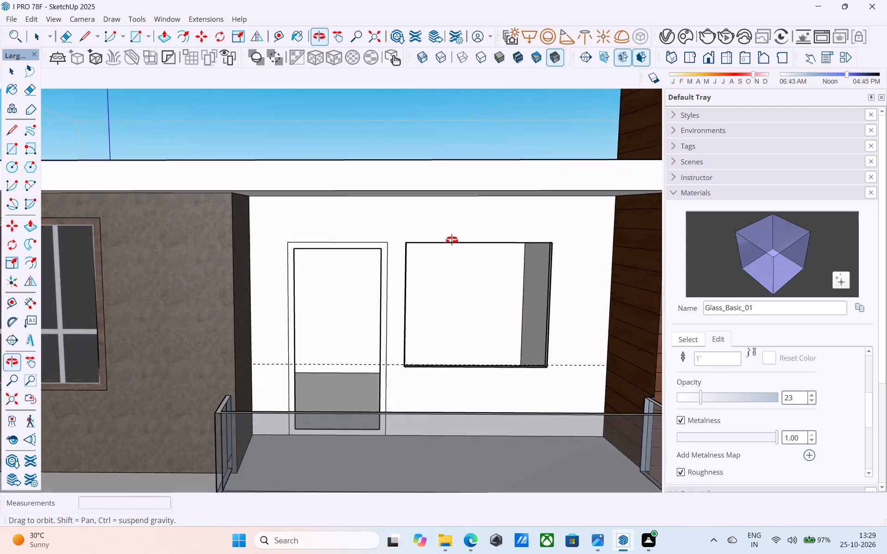
middle_drag(452, 240, 590, 278)
scroll(523, 277, down, 10)
middle_drag(331, 352, 231, 223)
scroll(334, 240, up, 2)
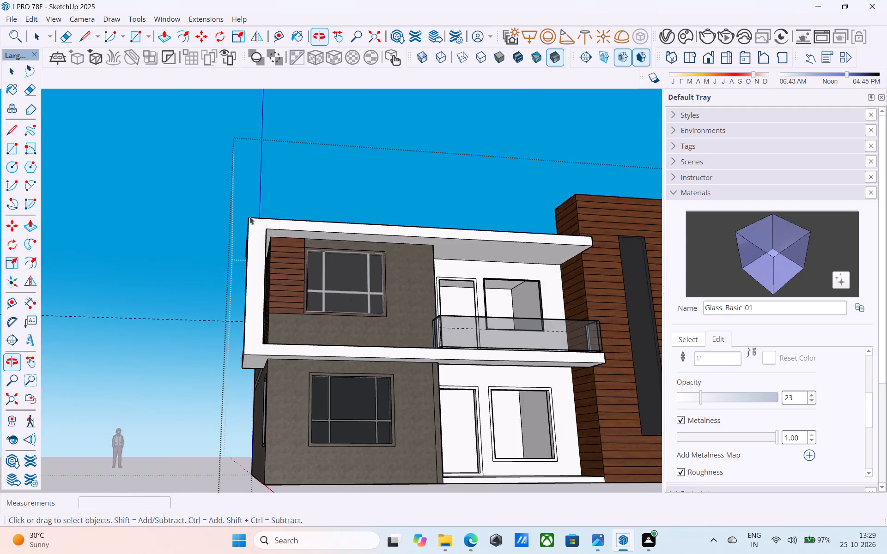
scroll(277, 209, down, 4)
middle_drag(300, 218, 495, 312)
scroll(258, 248, down, 4)
middle_drag(274, 263, 132, 252)
middle_drag(397, 245, 160, 237)
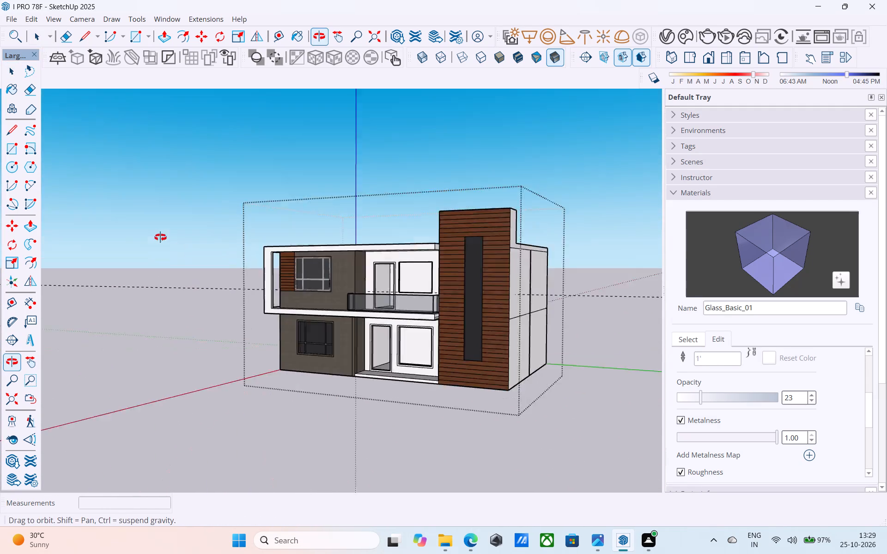
middle_drag(160, 237, 752, 247)
scroll(581, 365, up, 5)
scroll(521, 275, down, 5)
middle_drag(447, 294, 193, 249)
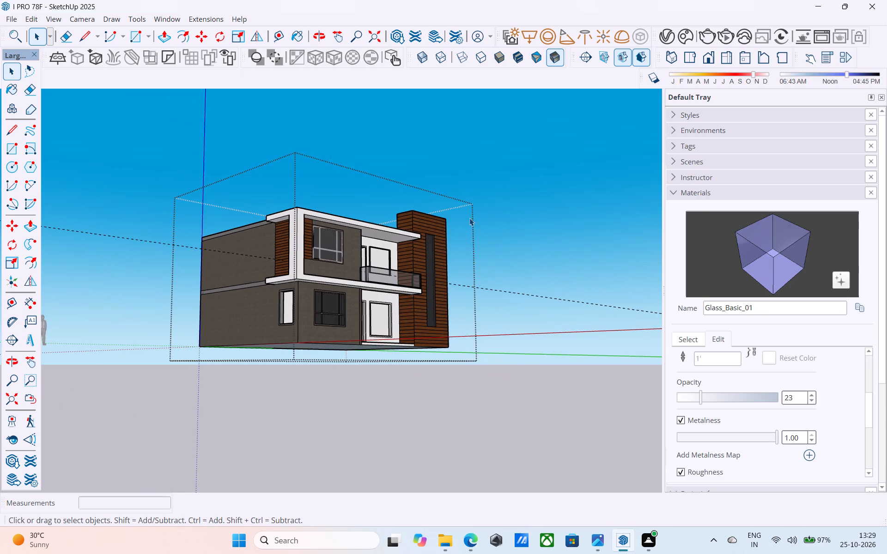
middle_drag(469, 218, 186, 259)
scroll(406, 207, up, 6)
scroll(461, 190, down, 1)
middle_drag(444, 202, 239, 262)
middle_drag(366, 262, 352, 261)
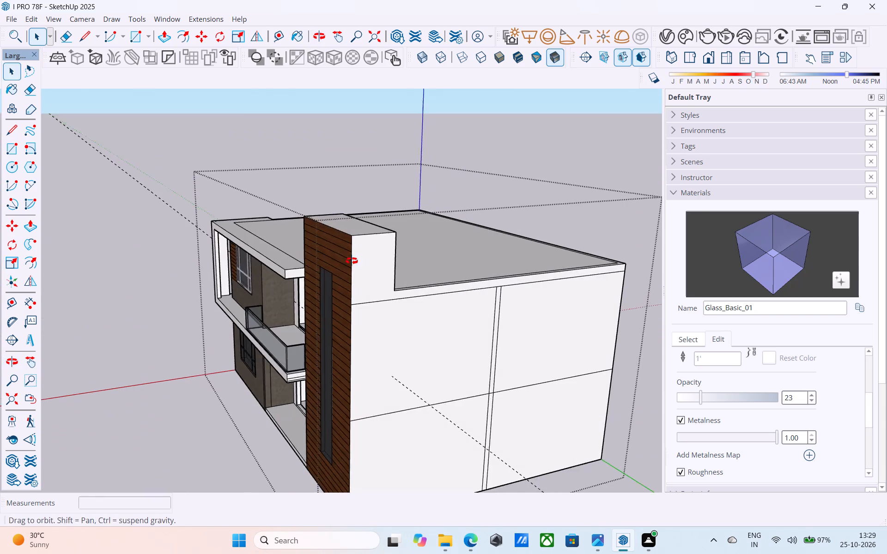
middle_drag(352, 261, 319, 268)
middle_drag(310, 275, 395, 286)
scroll(416, 282, up, 9)
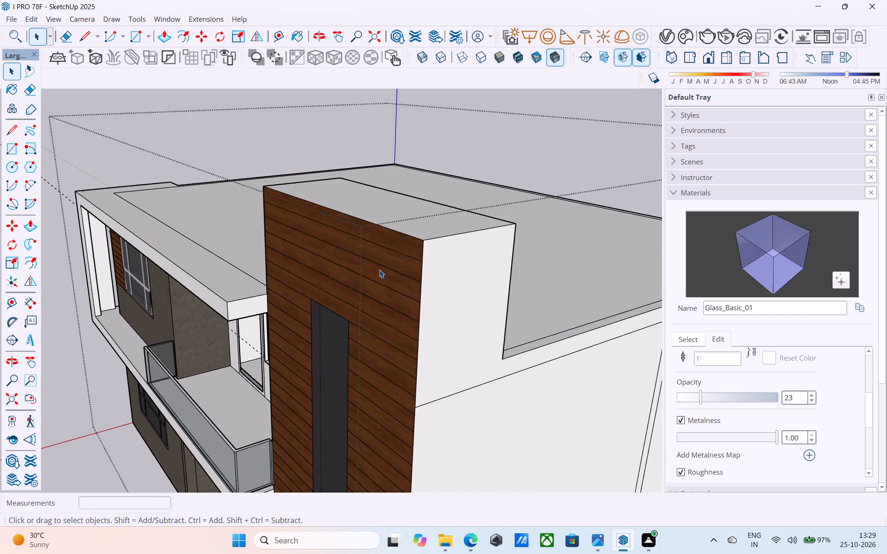
scroll(372, 265, up, 2)
middle_drag(396, 263, 495, 242)
scroll(486, 234, down, 5)
middle_drag(407, 279, 445, 264)
scroll(435, 247, down, 6)
middle_drag(431, 259, 492, 253)
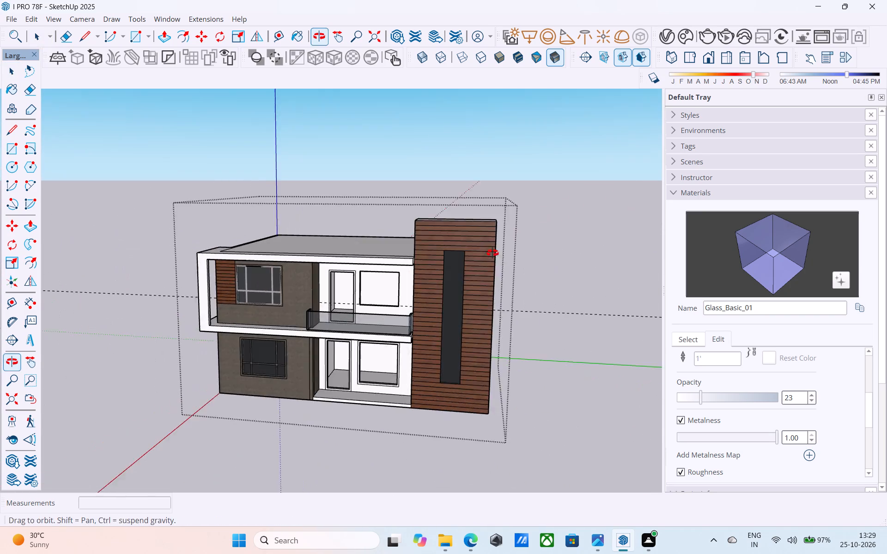
middle_drag(492, 253, 488, 256)
scroll(486, 257, up, 5)
scroll(486, 252, down, 2)
Pull the second wood plank from the top of the tower's front face out 2".
middle_drag(481, 252, 378, 286)
scroll(415, 259, up, 6)
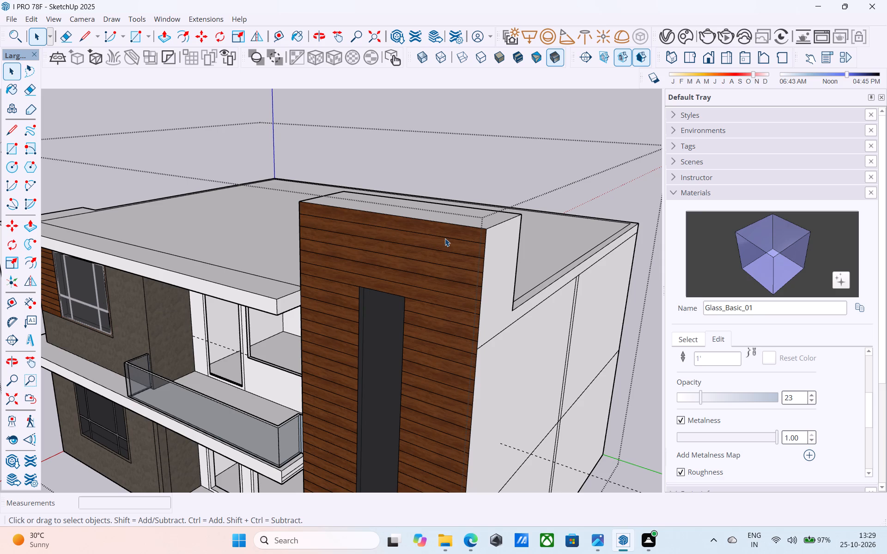
click(447, 246)
scroll(446, 246, up, 5)
key(p)
click(446, 244)
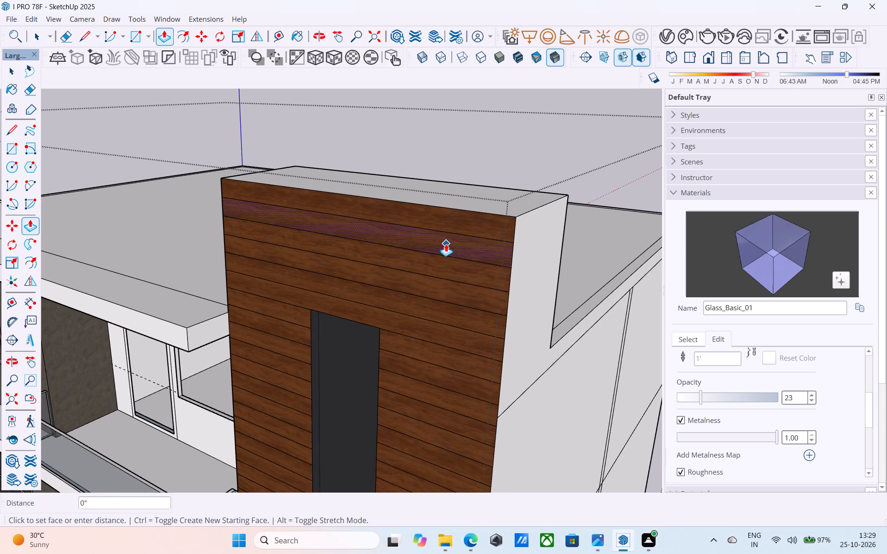
text(2")
key(Return)
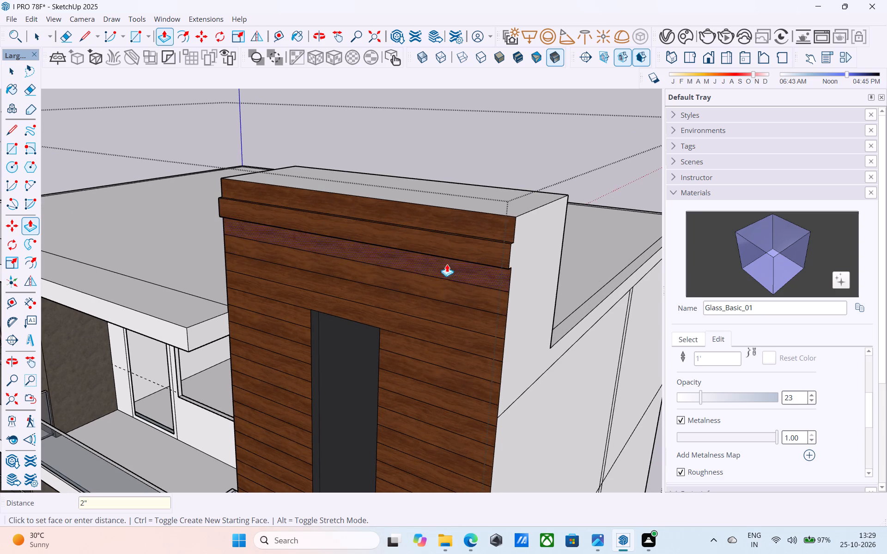
Repeat the 2" pull on alternate tower planks down to the first pair flanking the top of the glazed recess.
scroll(469, 304, up, 3)
double_click(468, 295)
scroll(439, 224, down, 5)
scroll(461, 340, up, 8)
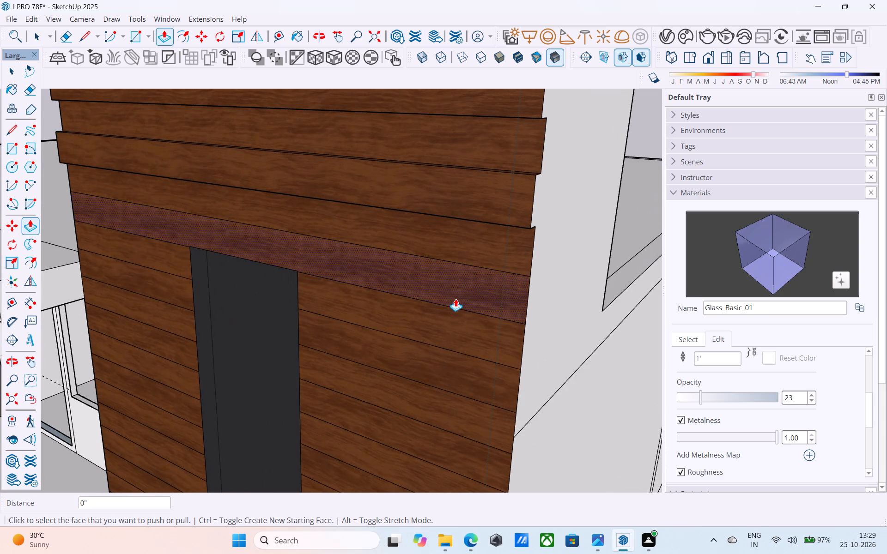
double_click(456, 298)
scroll(439, 225, down, 6)
scroll(432, 301, up, 7)
double_click(431, 299)
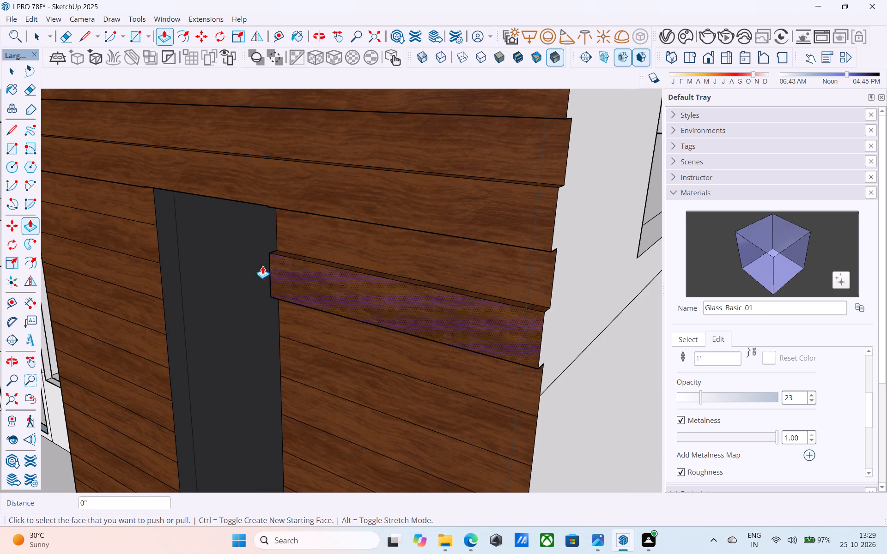
double_click(152, 231)
Pull the next two alternate planks on each side of the tower recess out 2".
scroll(190, 221, down, 5)
middle_drag(193, 221, 440, 186)
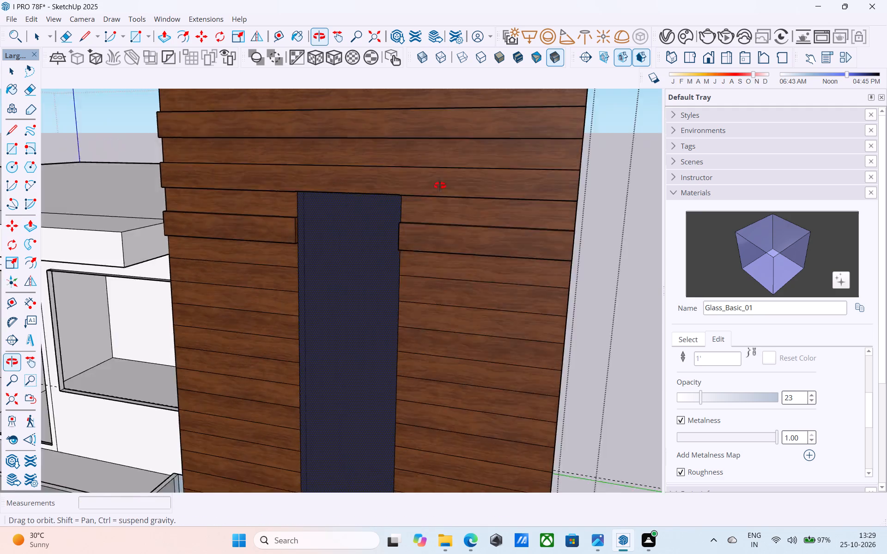
middle_drag(440, 186, 441, 184)
shift+middle_drag(386, 255, 227, 223)
shift+middle_drag(370, 307, 254, 258)
shift+middle_drag(362, 235, 372, 249)
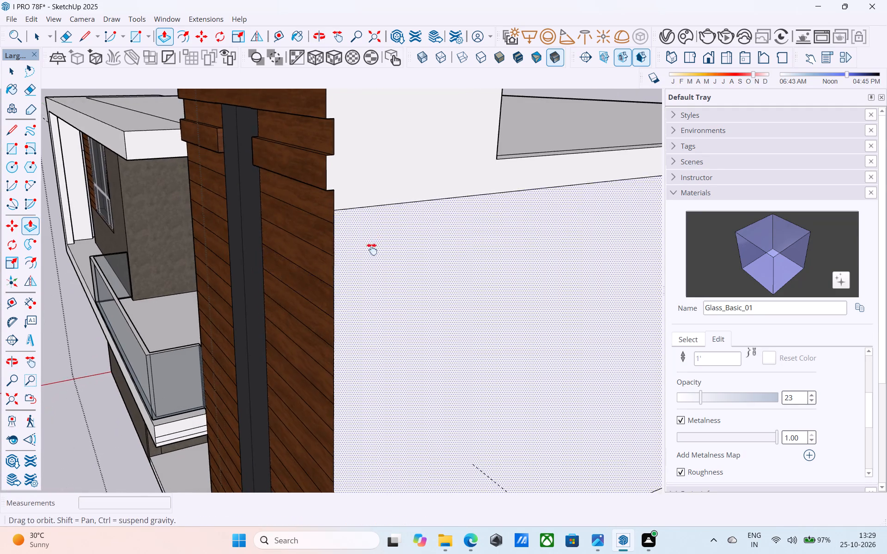
shift+middle_drag(372, 249, 403, 284)
scroll(342, 283, up, 2)
double_click(344, 277)
double_click(231, 199)
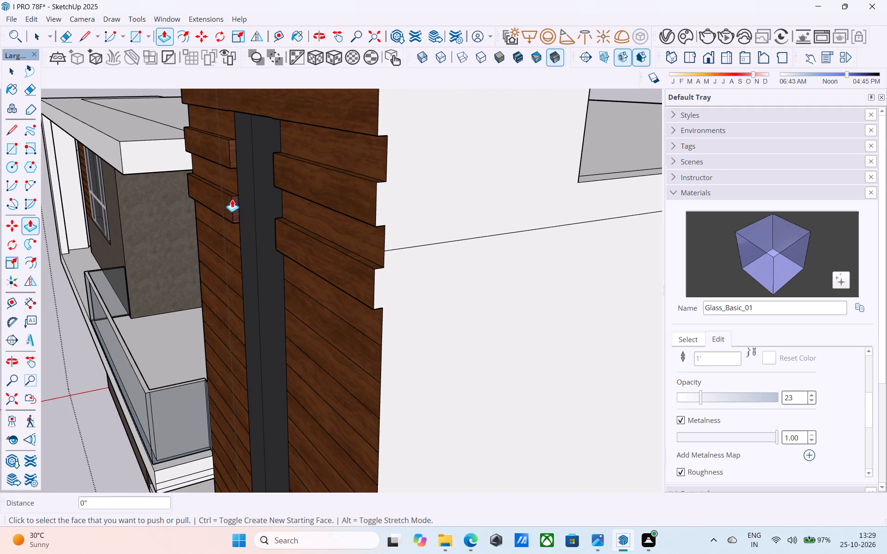
shift+middle_drag(295, 277, 315, 229)
double_click(329, 255)
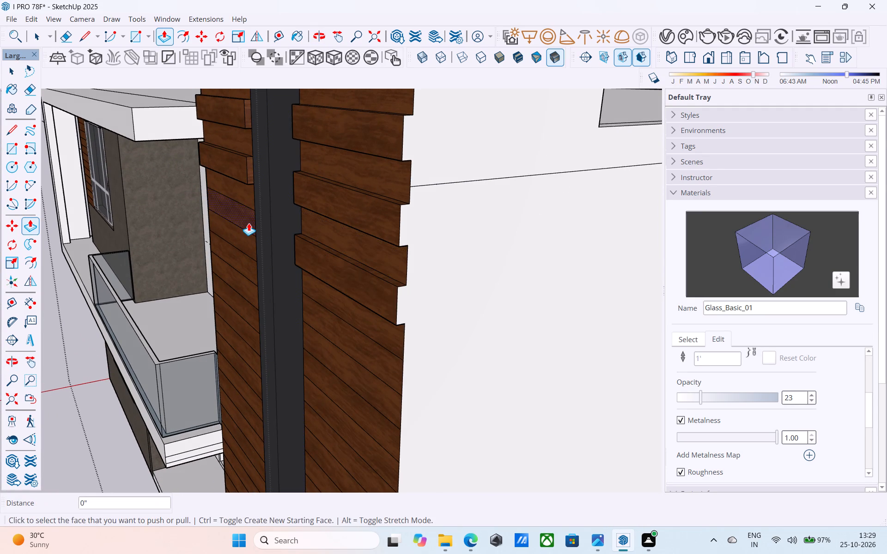
double_click(249, 223)
scroll(241, 240, up, 4)
shift+middle_drag(243, 241, 302, 204)
double_click(293, 223)
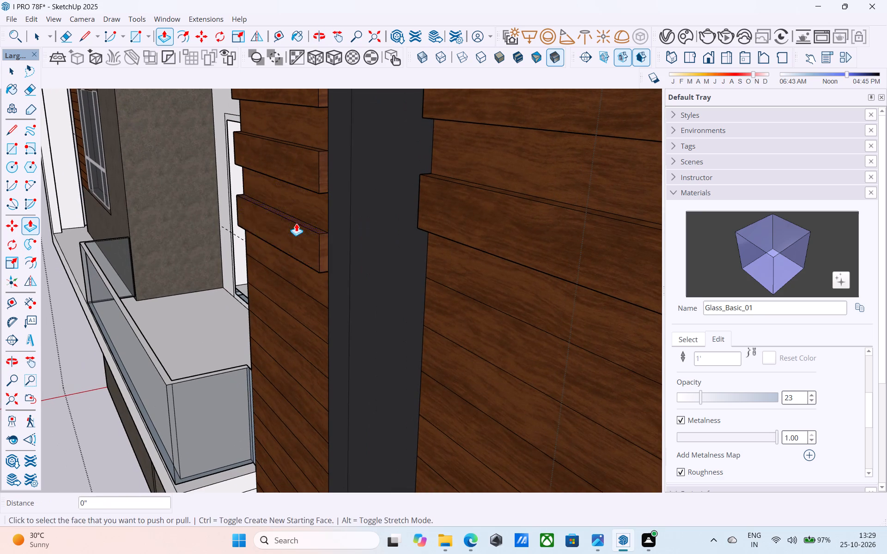
Continue pulling alternate planks on both sides of the tower recess out 2", down to about the glass parapet's level.
shift+middle_drag(324, 261, 270, 182)
scroll(267, 181, down, 4)
shift+middle_drag(277, 193, 226, 289)
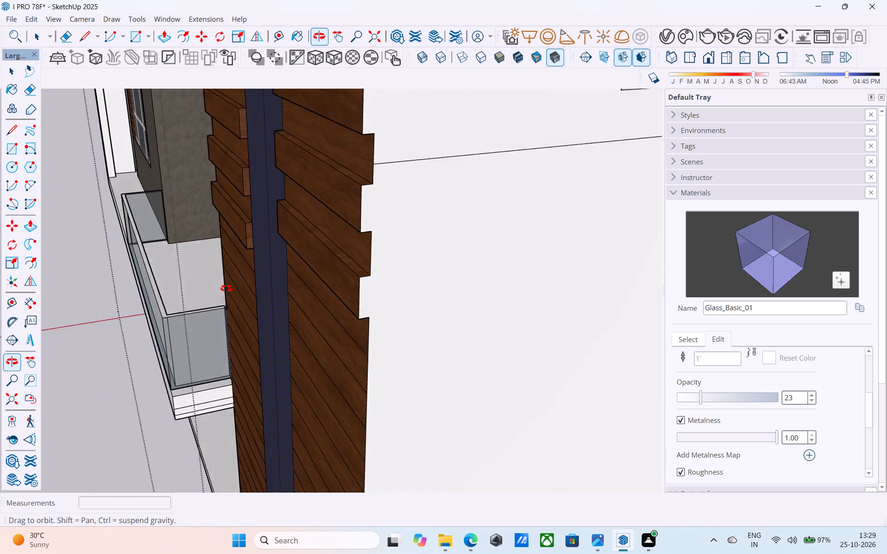
shift+middle_drag(226, 289, 283, 258)
shift+middle_drag(333, 305, 383, 282)
double_click(367, 272)
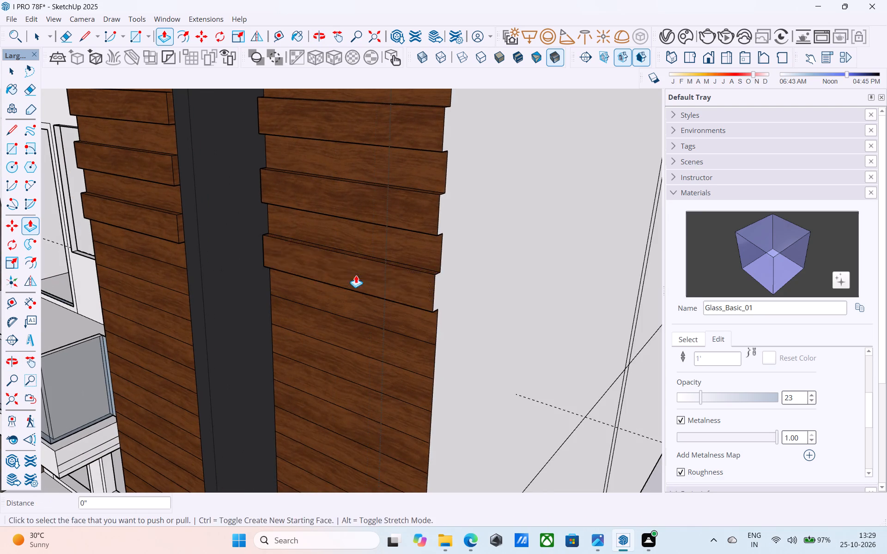
shift+middle_drag(310, 286, 523, 242)
double_click(271, 235)
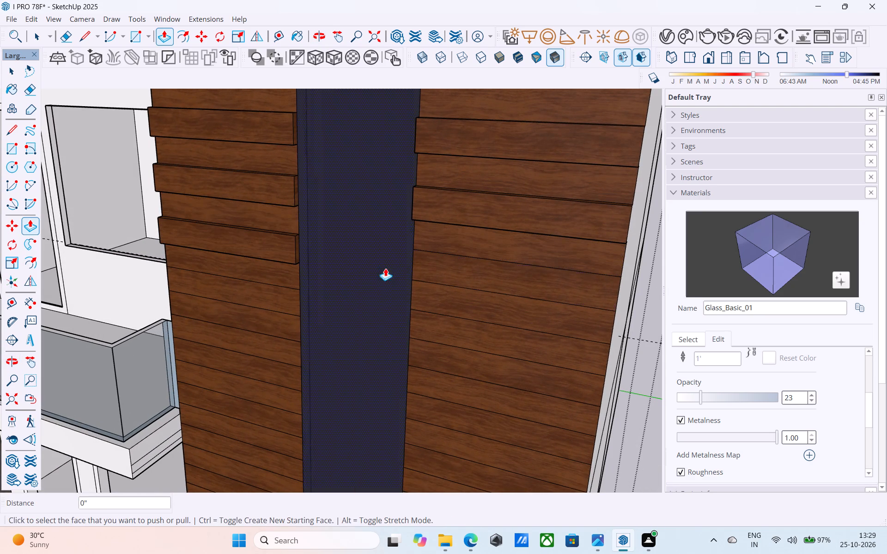
double_click(464, 274)
shift+middle_drag(467, 277, 477, 227)
double_click(291, 249)
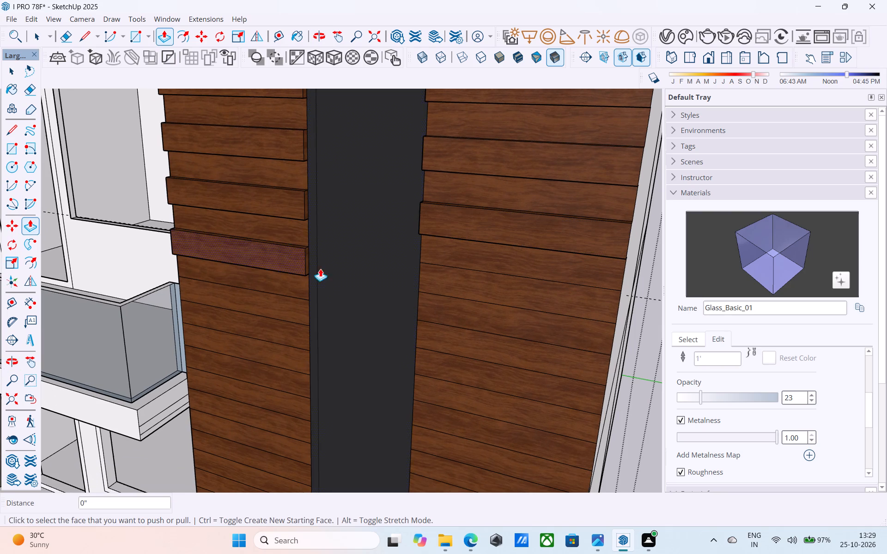
double_click(471, 286)
Pull the following alternate planks on both sides of the recess out 2", down to about the balcony slab's level.
middle_drag(468, 289, 479, 229)
double_click(305, 251)
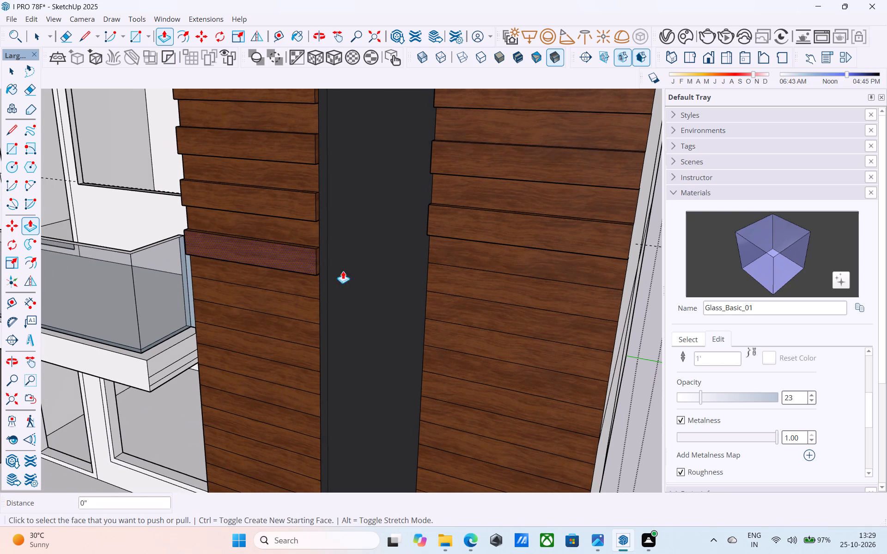
double_click(472, 286)
shift+middle_drag(479, 296, 443, 183)
middle_drag(437, 183, 381, 190)
double_click(286, 205)
scroll(430, 247, up, 1)
double_click(431, 245)
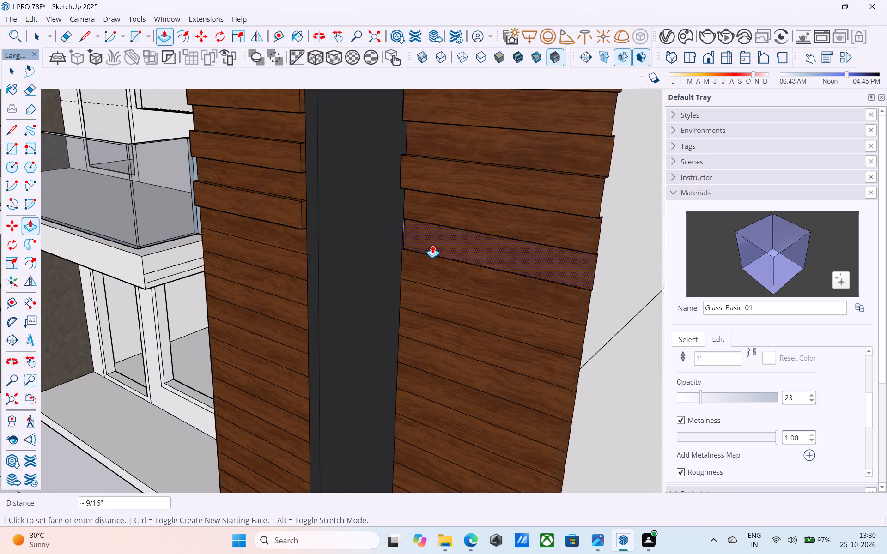
click(458, 184)
Pull the following alternate planks on both sides of the tower recess out 2", down to about the lower part of the ground-floor openings.
middle_drag(455, 262, 439, 231)
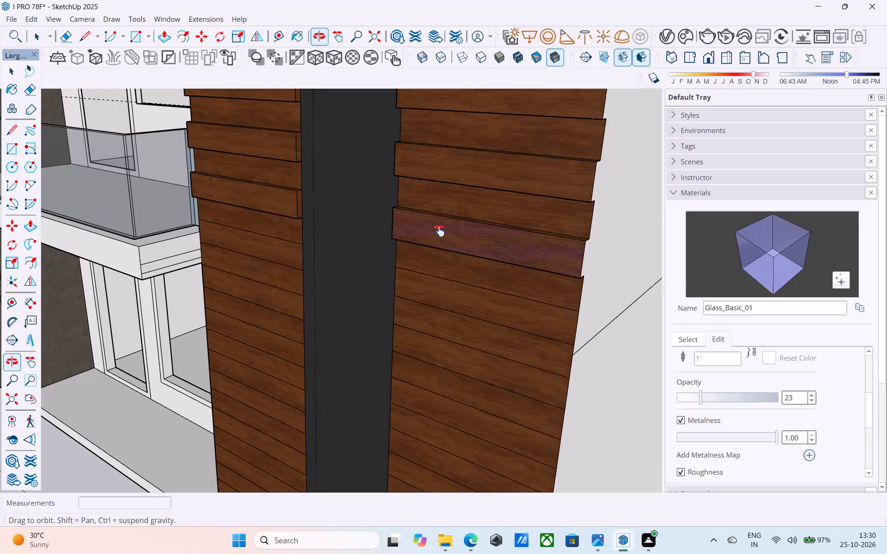
middle_drag(439, 231, 438, 230)
double_click(427, 262)
double_click(276, 243)
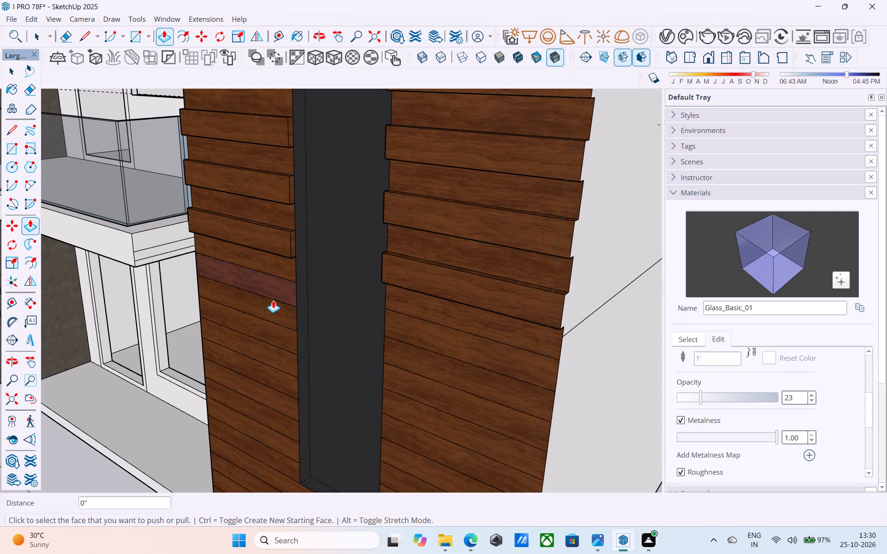
double_click(272, 291)
shift+middle_drag(384, 305, 366, 236)
double_click(410, 274)
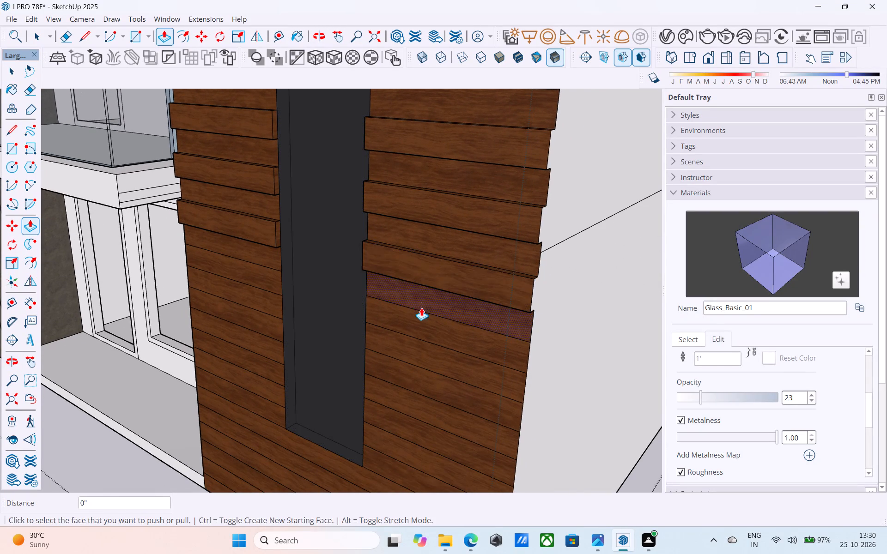
shift+middle_drag(422, 298, 410, 247)
double_click(399, 266)
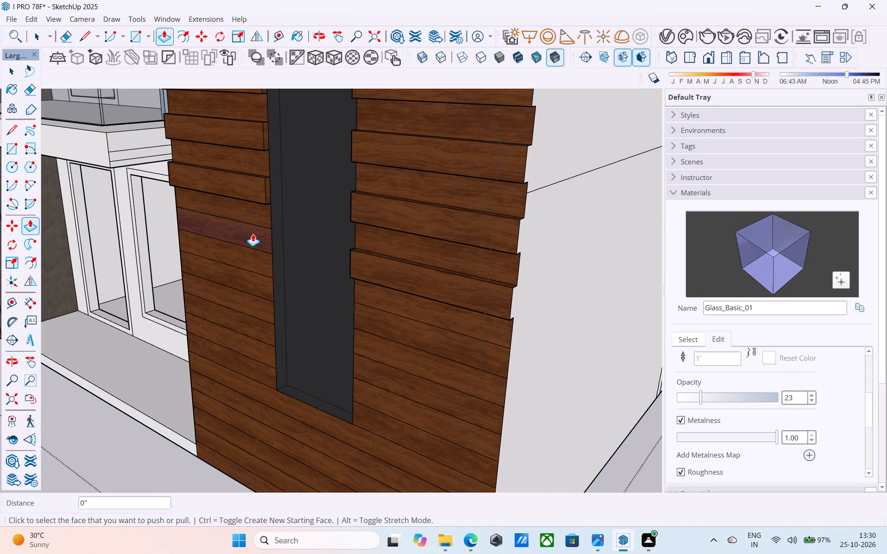
double_click(253, 234)
double_click(255, 275)
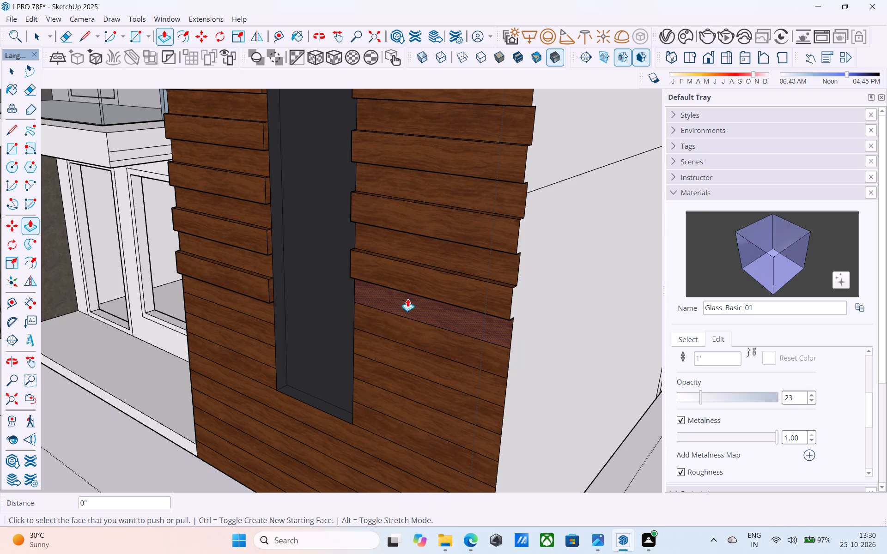
Pull the remaining alternate planks on both sides of the tower recess out 2", down to the recess's bottom edge.
middle_drag(407, 313, 388, 217)
double_click(383, 247)
shift+middle_drag(402, 278, 443, 223)
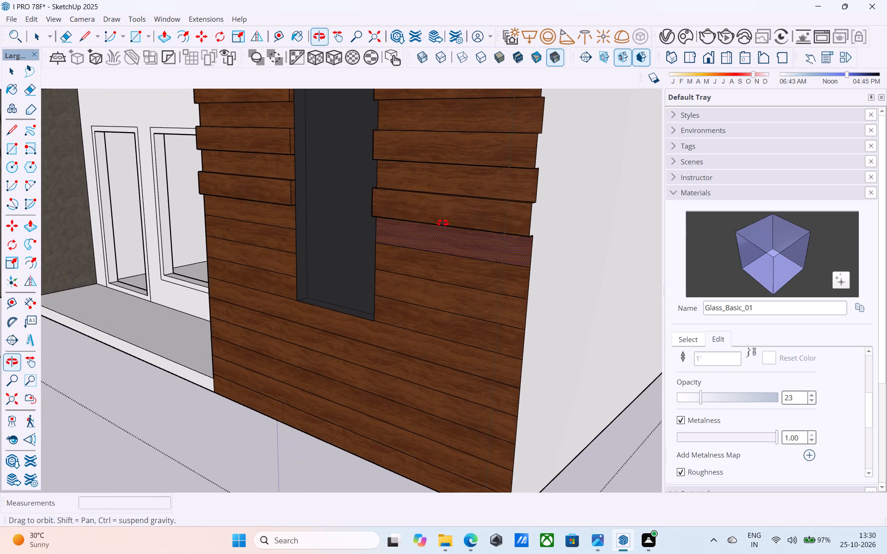
shift+middle_drag(443, 223, 443, 222)
double_click(429, 250)
double_click(276, 234)
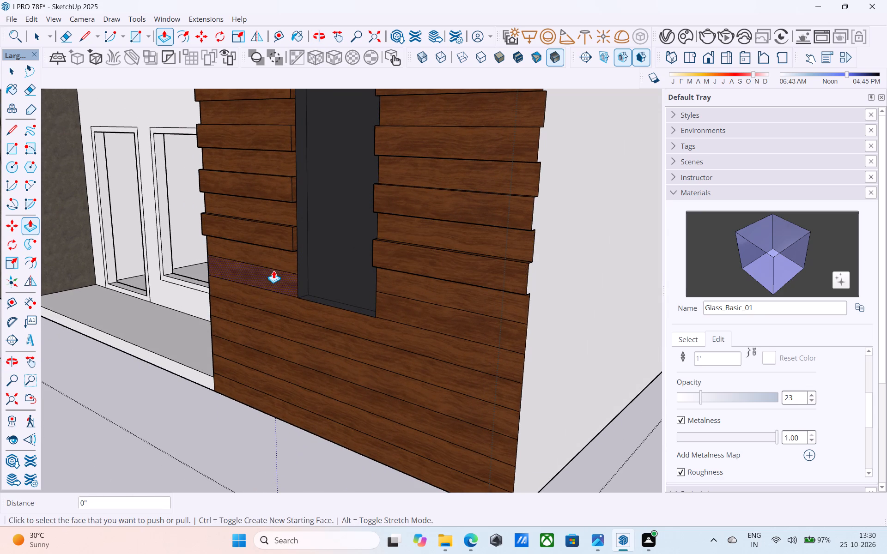
double_click(273, 272)
double_click(441, 309)
Pull two alternate full-width planks below the tower recess out 2", down to near the tower's base.
middle_drag(429, 313, 442, 240)
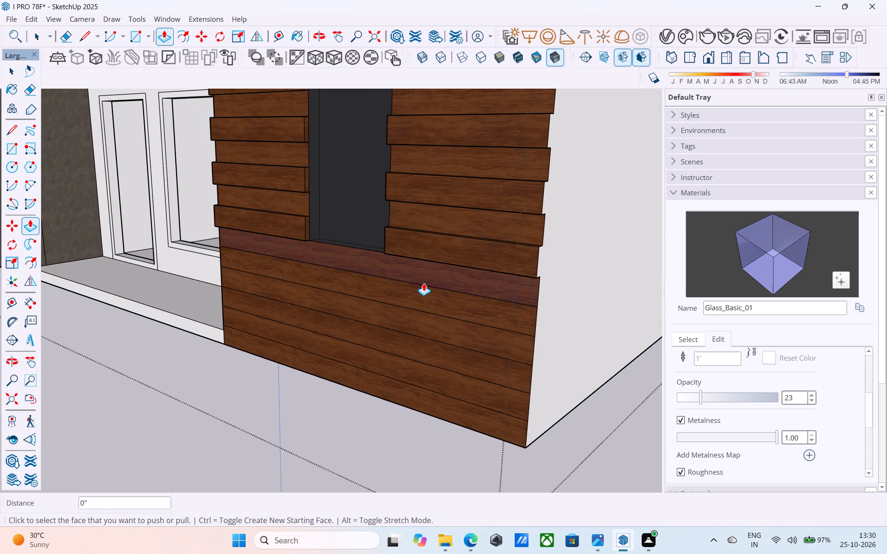
double_click(423, 290)
double_click(385, 334)
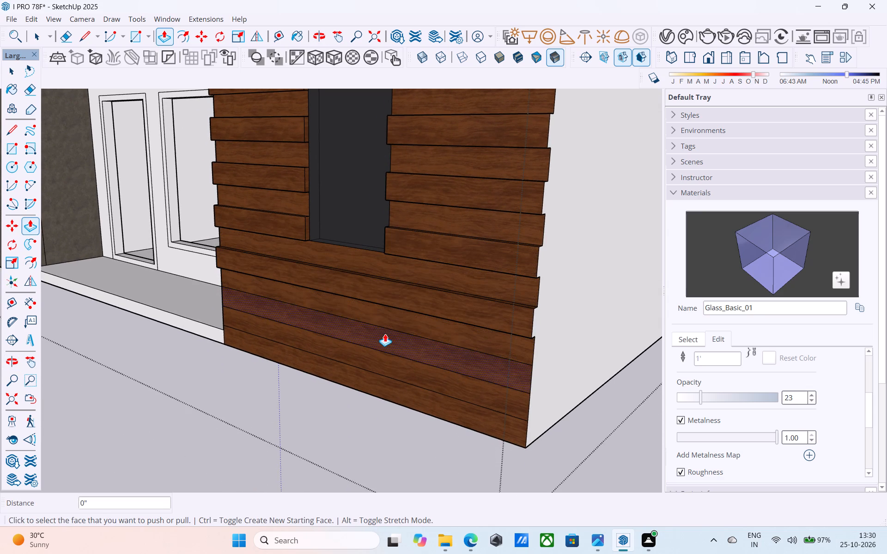
Examine the tower's plank cladding and the whole house exterior from the front and the opposite corner.
scroll(393, 270, down, 6)
middle_drag(395, 259, 486, 340)
scroll(505, 286, down, 4)
shift+middle_drag(548, 277, 404, 419)
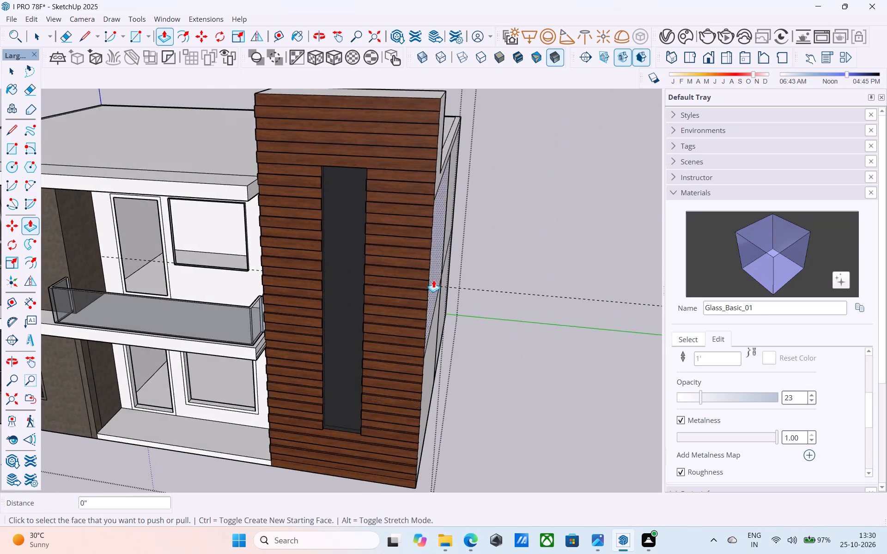
scroll(433, 279, down, 5)
middle_drag(433, 280, 690, 253)
middle_drag(525, 284, 528, 289)
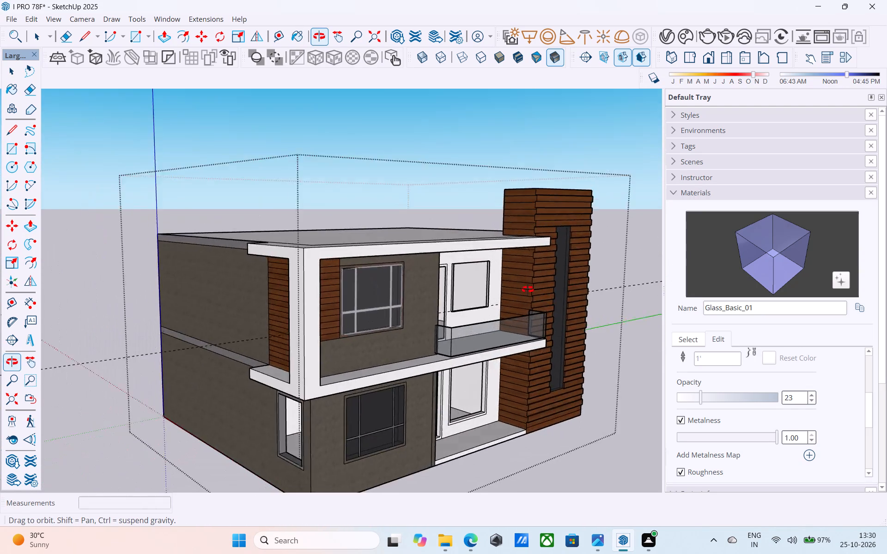
Save the model with the finished tower cladding.
middle_drag(528, 289, 504, 271)
scroll(507, 260, down, 4)
middle_drag(558, 250, 377, 319)
scroll(466, 262, down, 4)
middle_drag(482, 273, 419, 291)
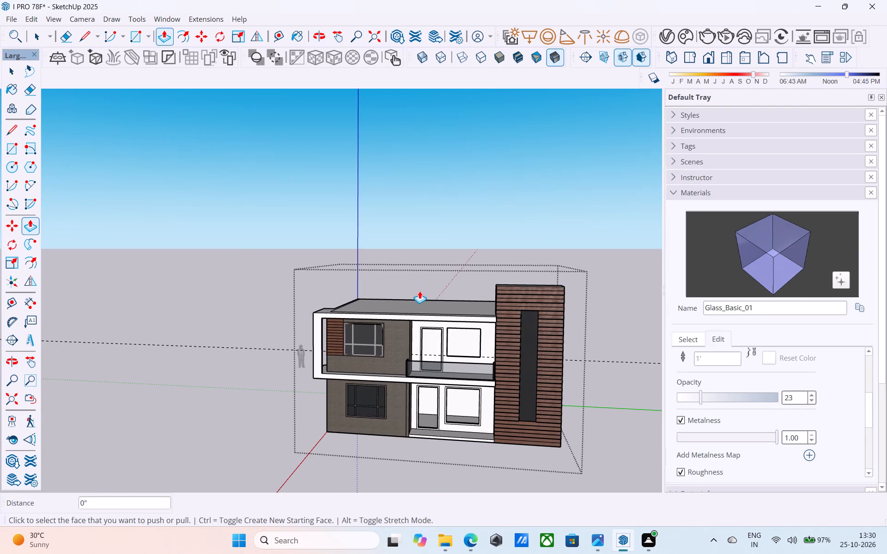
key(ctrl+s)
Examine the whole house from the front and from below.
scroll(428, 267, down, 6)
middle_drag(431, 267, 540, 243)
scroll(540, 243, up, 2)
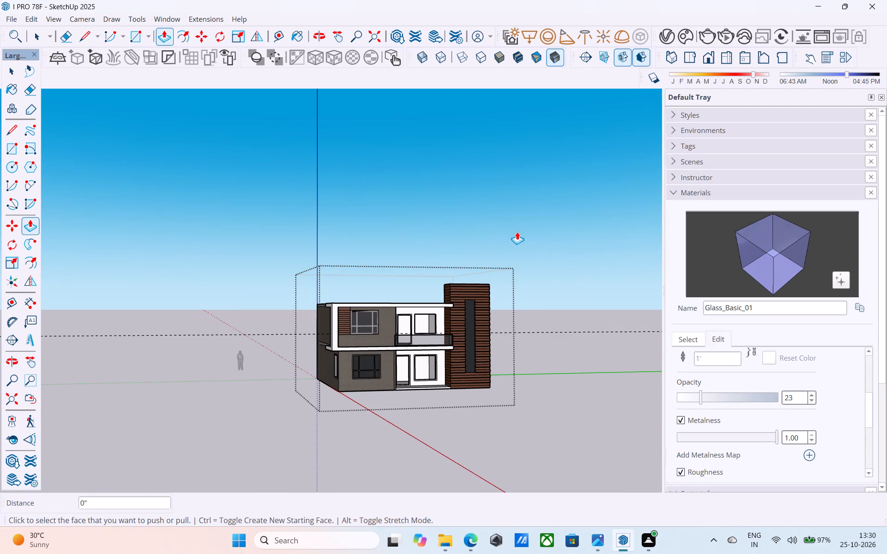
key(space)
scroll(512, 229, up, 1)
middle_drag(502, 225, 433, 176)
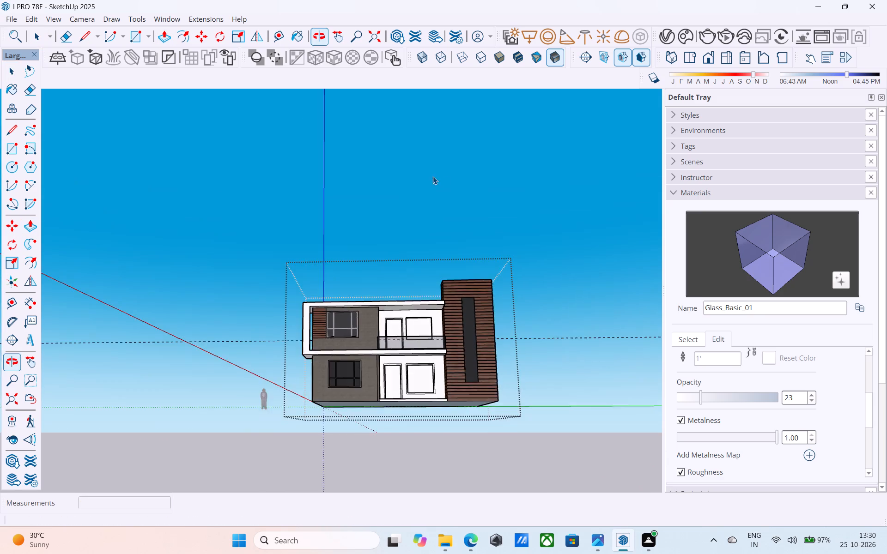
scroll(433, 176, down, 5)
middle_drag(433, 178, 427, 281)
scroll(427, 281, up, 5)
click(403, 166)
middle_drag(381, 252, 456, 123)
scroll(443, 157, up, 1)
scroll(427, 235, up, 2)
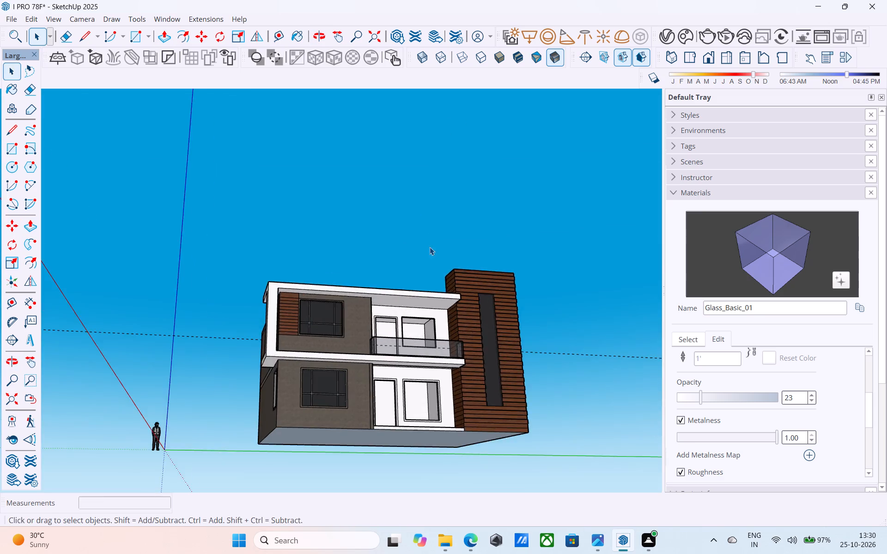
Reverse the blue back-facing underside face of the house inside its group.
scroll(430, 229, down, 5)
middle_drag(401, 303, 431, 183)
scroll(346, 298, up, 5)
double_click(344, 305)
scroll(340, 292, down, 5)
middle_drag(338, 291, 256, 339)
middle_drag(294, 333, 256, 384)
scroll(292, 376, up, 10)
click(434, 349)
scroll(434, 349, up, 1)
right_click(434, 349)
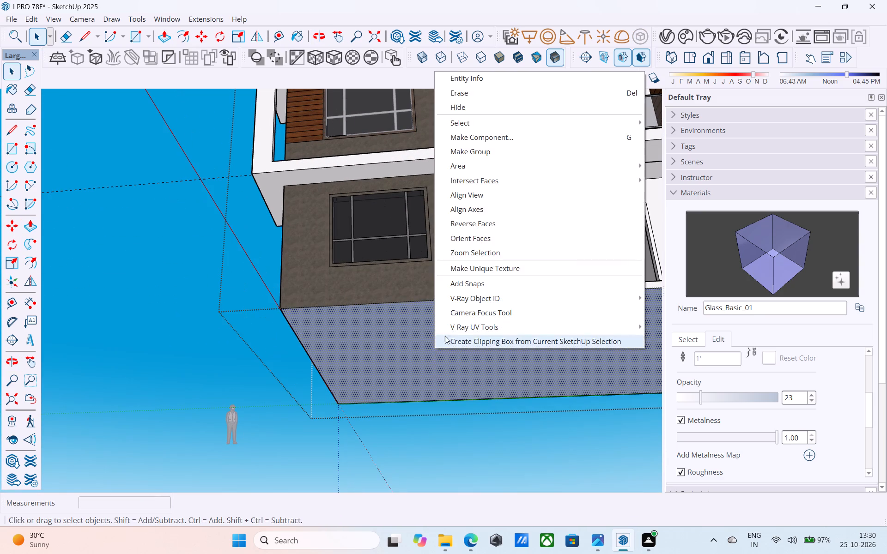
click(484, 225)
scroll(274, 247, down, 10)
middle_drag(237, 256, 213, 324)
scroll(362, 242, down, 5)
middle_drag(349, 267, 327, 356)
scroll(379, 312, up, 4)
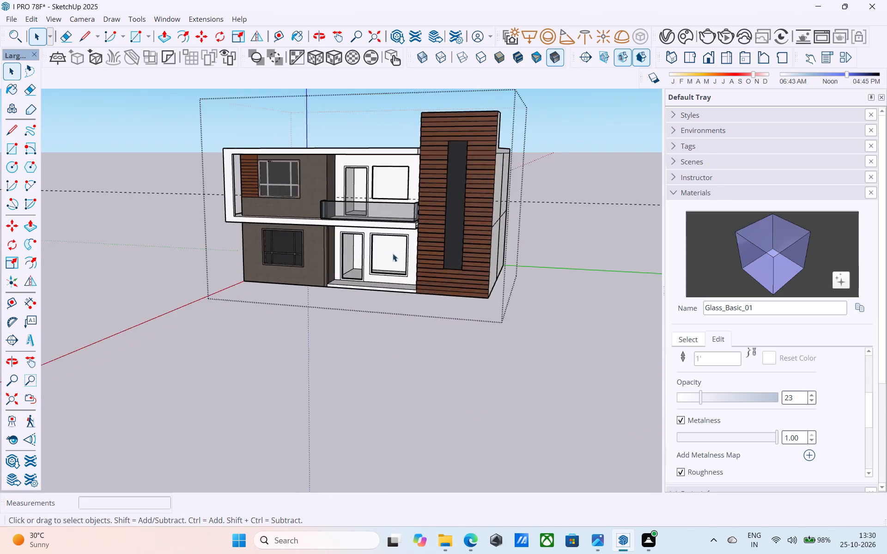
scroll(393, 253, up, 9)
scroll(476, 214, down, 6)
click(578, 212)
Check the house from the front and above, and save the model.
scroll(260, 213, down, 4)
middle_drag(279, 235, 340, 221)
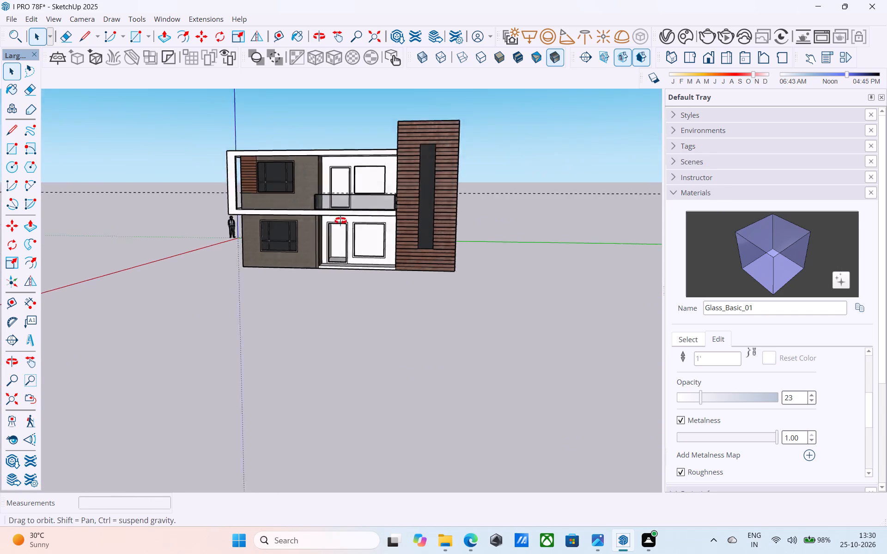
middle_drag(340, 221, 345, 219)
scroll(333, 140, up, 6)
scroll(333, 142, down, 1)
middle_drag(333, 153, 422, 275)
scroll(414, 224, down, 3)
middle_drag(401, 207, 360, 284)
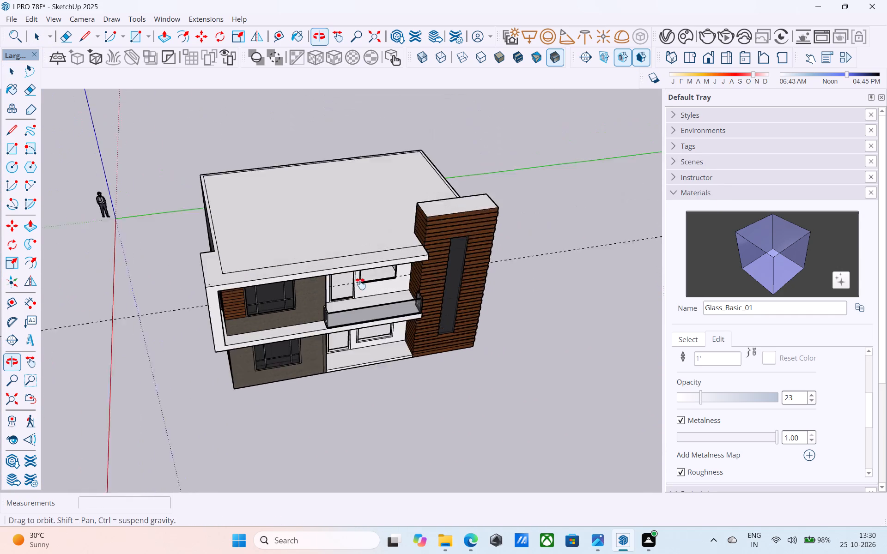
middle_drag(360, 284, 401, 237)
key(ctrl+s)
Examine the house's roof, underside and front facade from several angles.
middle_drag(223, 295, 268, 255)
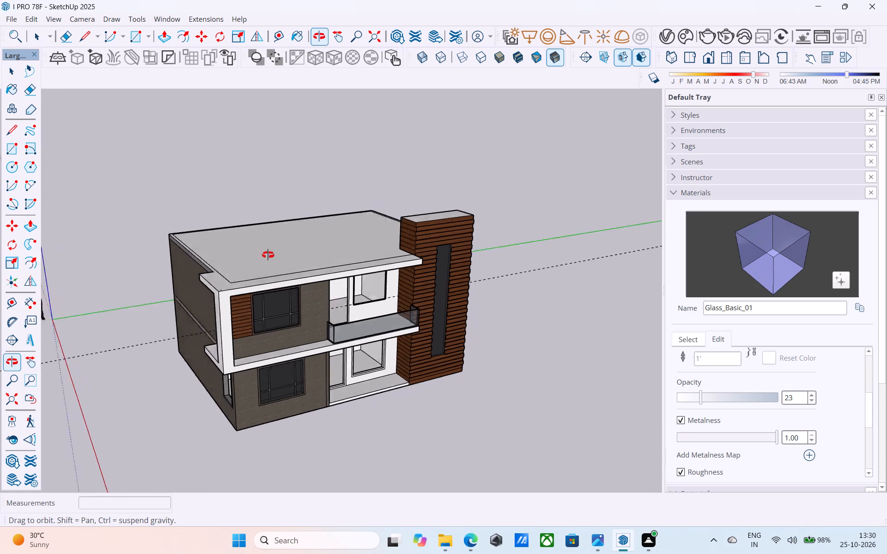
middle_drag(268, 255, 361, 112)
middle_drag(284, 207, 297, 147)
scroll(288, 140, up, 1)
scroll(278, 125, down, 5)
middle_drag(284, 186, 120, 212)
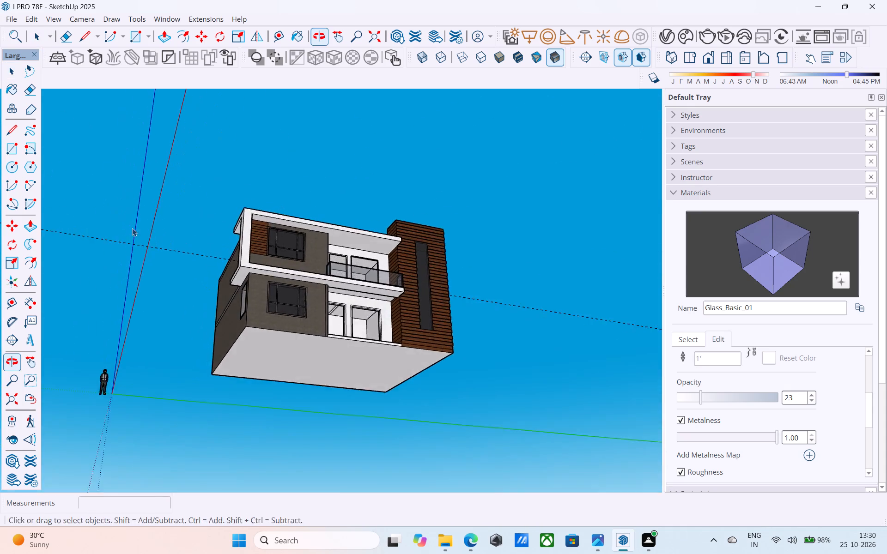
scroll(282, 169, down, 5)
middle_drag(273, 189, 248, 301)
scroll(259, 260, up, 5)
scroll(371, 205, up, 5)
shift+middle_drag(365, 212, 350, 278)
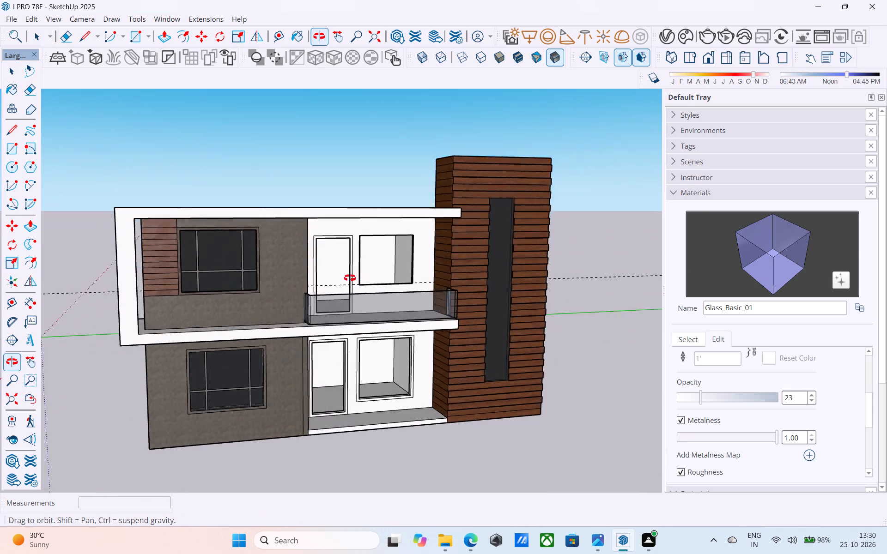
Erase the dashed guide line running through the upper-floor balcony wall inside the house group, and save the model.
shift+middle_drag(350, 278, 128, 317)
middle_drag(288, 283, 292, 289)
scroll(295, 288, up, 3)
click(319, 243)
click(318, 239)
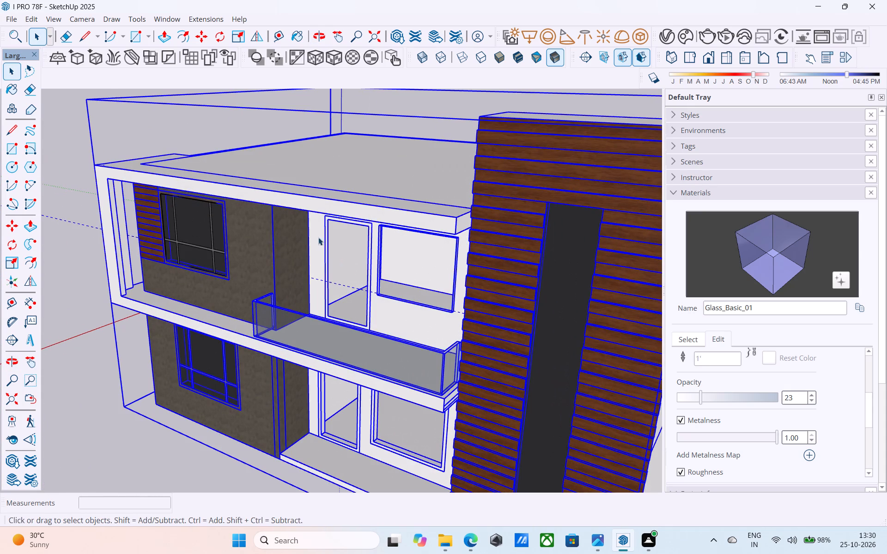
double_click(334, 288)
key(e)
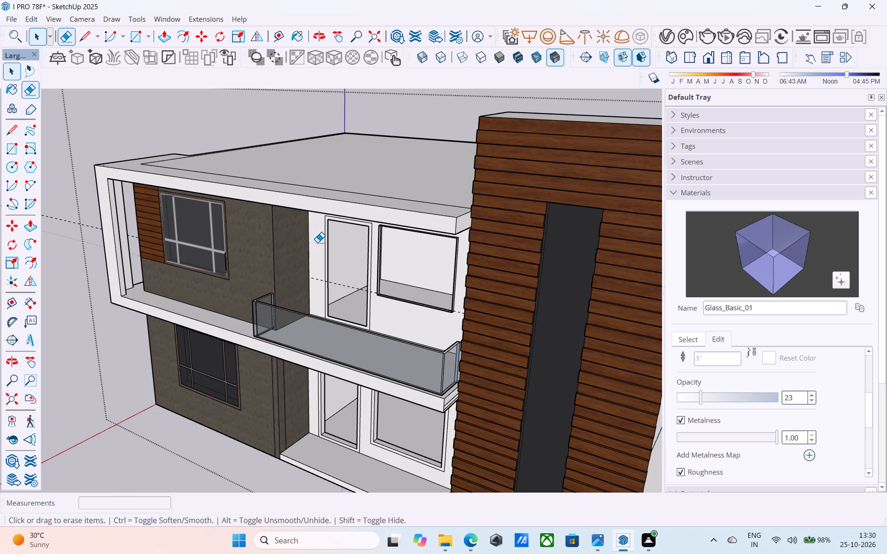
click(339, 286)
scroll(335, 283, down, 7)
middle_drag(337, 291, 482, 277)
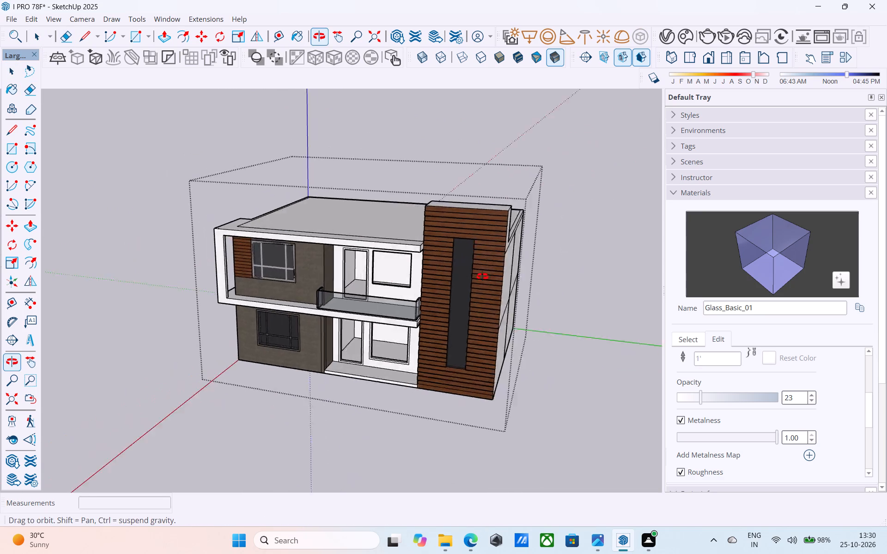
middle_drag(482, 277, 552, 270)
scroll(461, 242, up, 5)
shift+middle_drag(423, 239, 418, 260)
key(space)
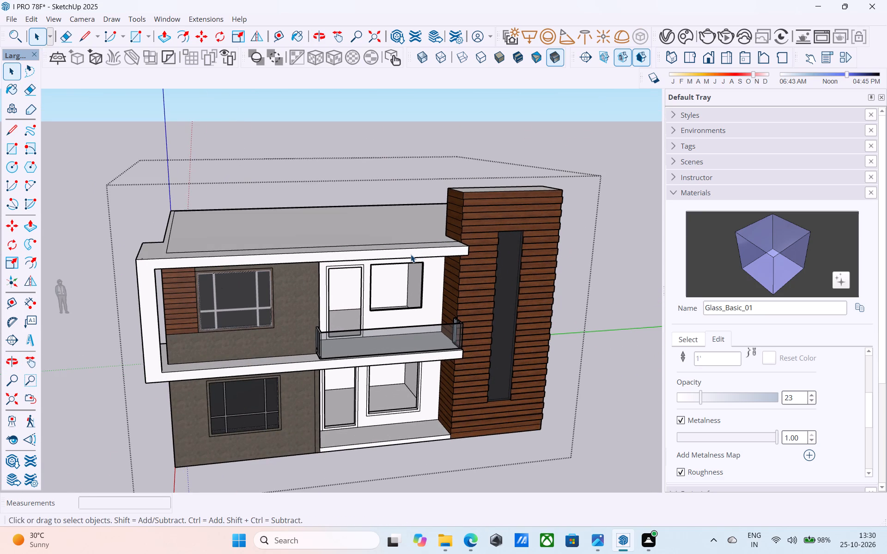
key(ctrl+s)
Offset the outline of the main roof face 6" inward to form a narrow border around the roof.
scroll(410, 246, down, 5)
middle_drag(409, 248, 414, 223)
scroll(414, 223, up, 4)
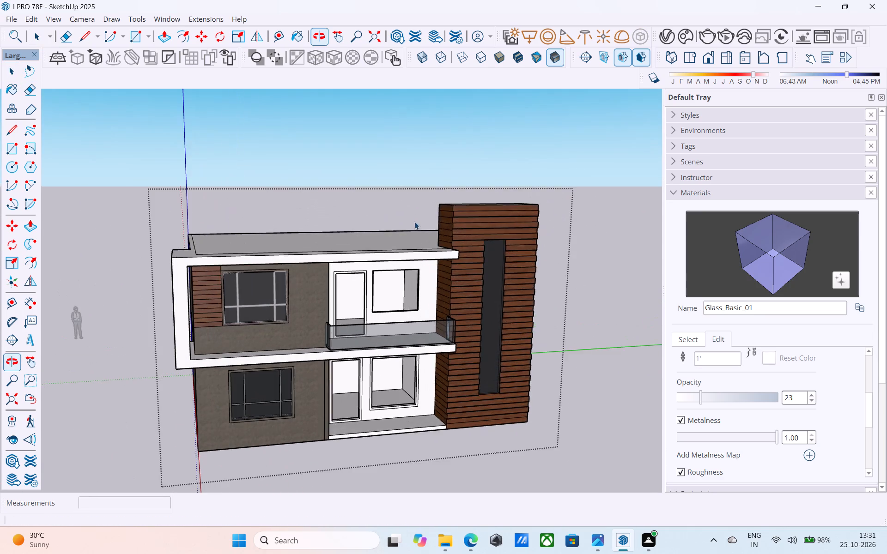
scroll(409, 225, down, 3)
middle_drag(407, 227, 390, 299)
scroll(238, 284, up, 9)
scroll(299, 248, down, 4)
middle_drag(299, 248, 289, 347)
scroll(281, 341, down, 4)
middle_drag(278, 340, 200, 357)
click(324, 263)
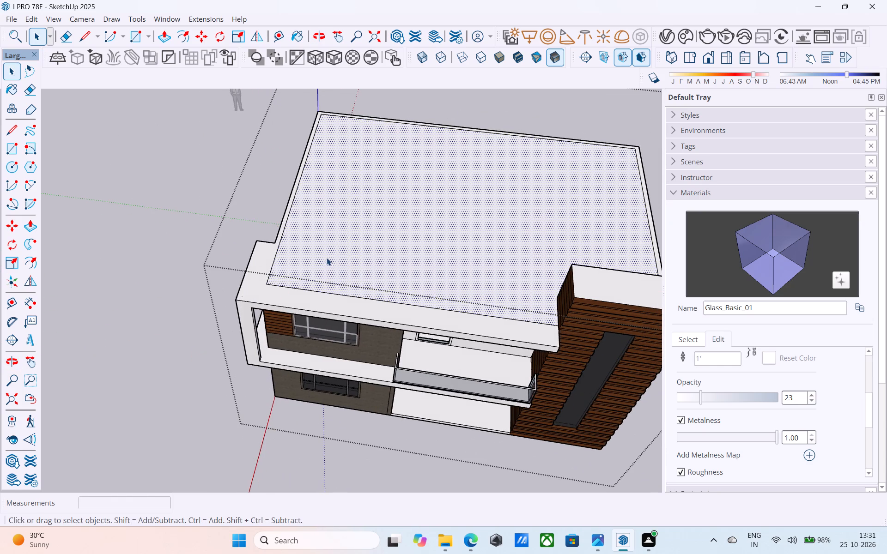
scroll(327, 255, up, 3)
key(f)
click(327, 255)
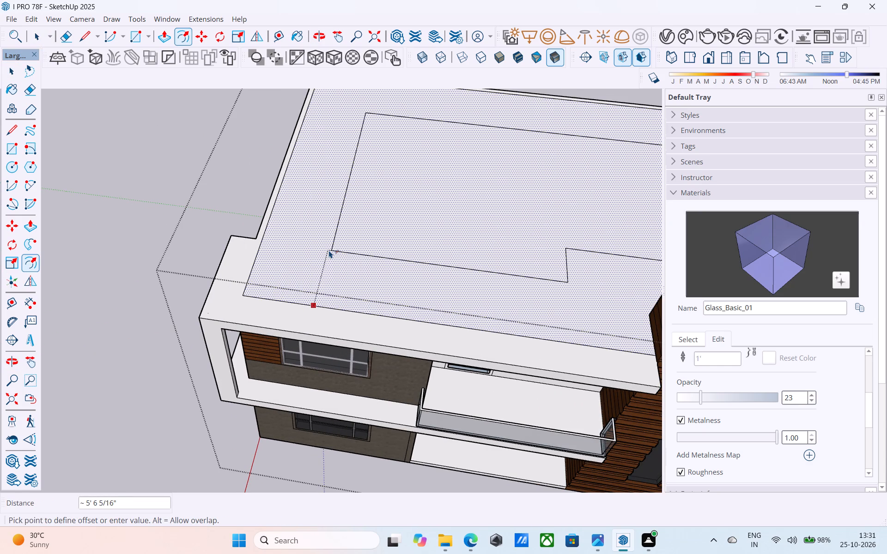
text(6")
key(Return)
key(space)
Raise the narrow roof border into a parapet with two successive Push/Pulls, entering 3' for each.
scroll(250, 251, up, 3)
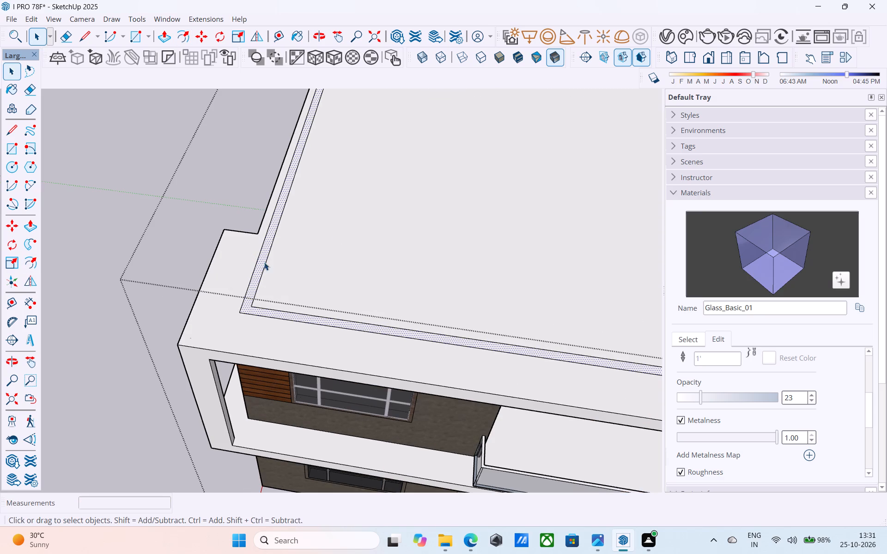
scroll(261, 261, up, 1)
key(p)
click(261, 261)
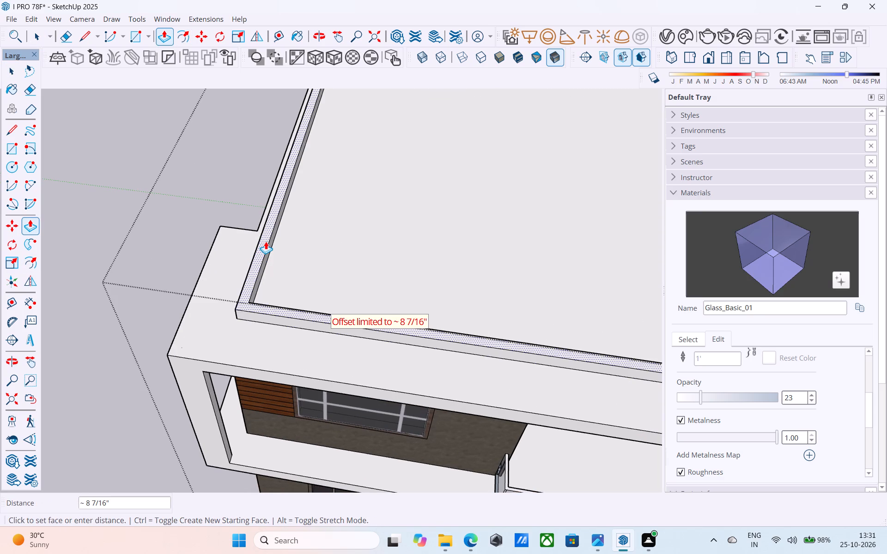
text(3')
key(Return)
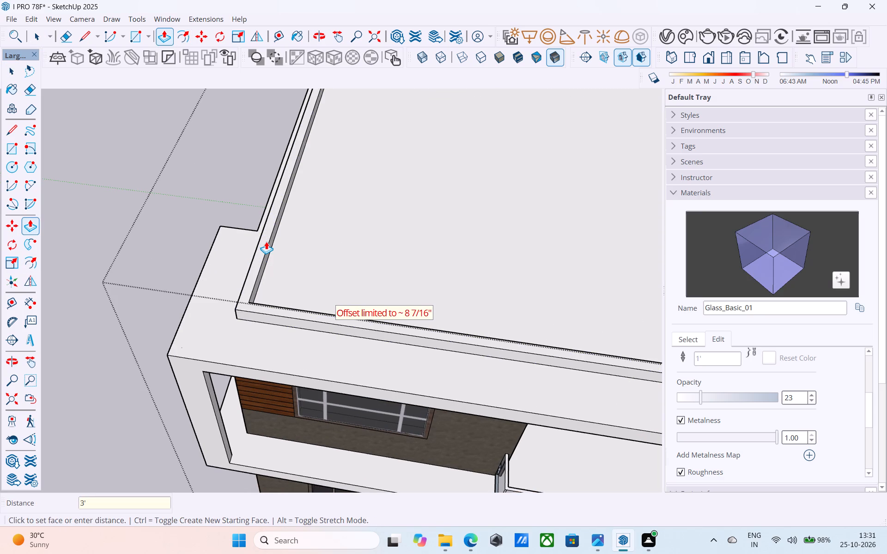
click(271, 232)
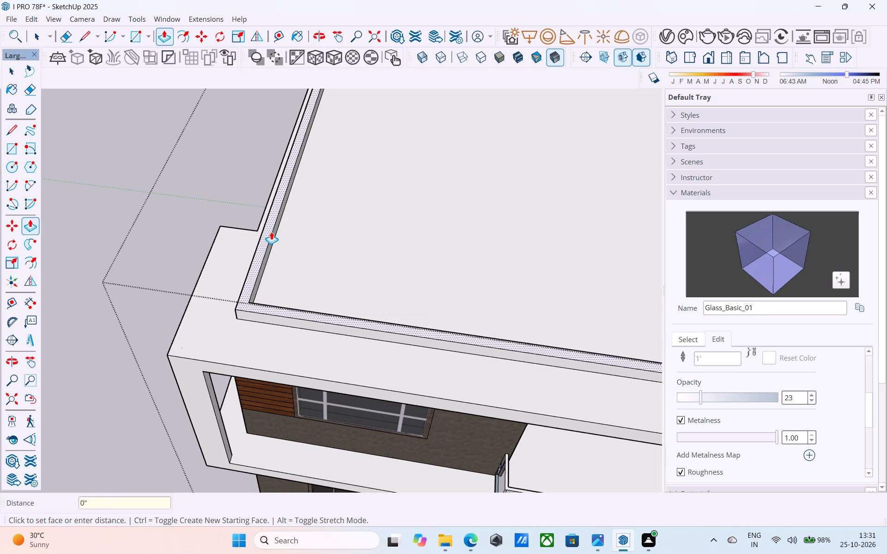
text(3')
key(Return)
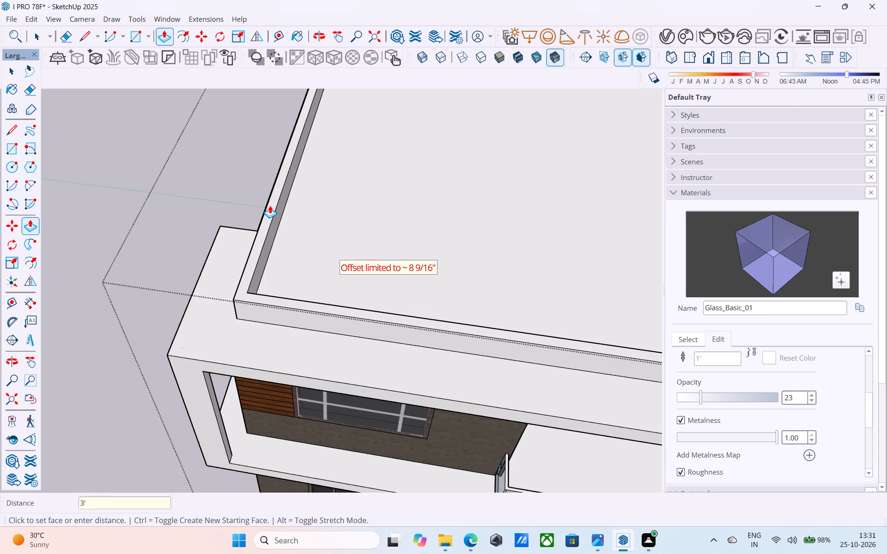
Pull the top face of the roof parapet up by about a further 8 9/16".
key(space)
scroll(262, 209, down, 11)
middle_drag(260, 244, 655, 235)
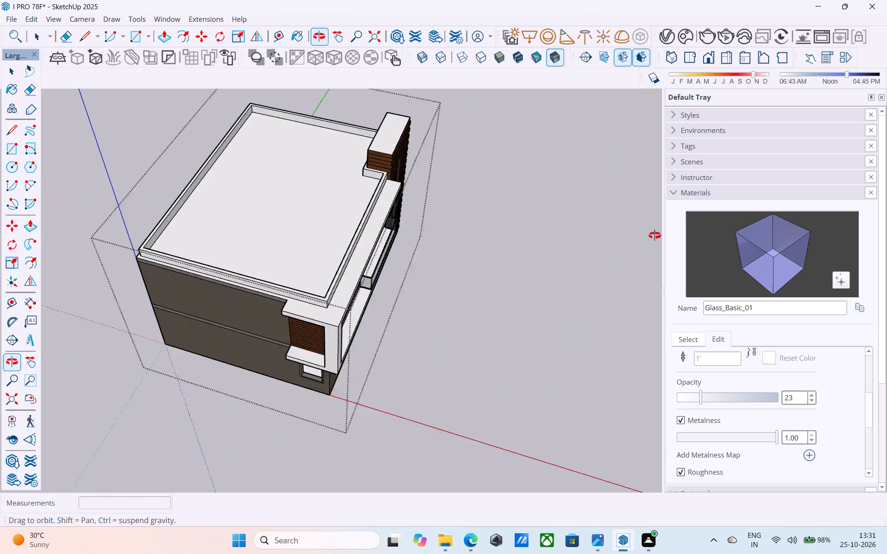
middle_drag(655, 235, 680, 227)
middle_drag(443, 202, 605, 111)
scroll(152, 288, up, 7)
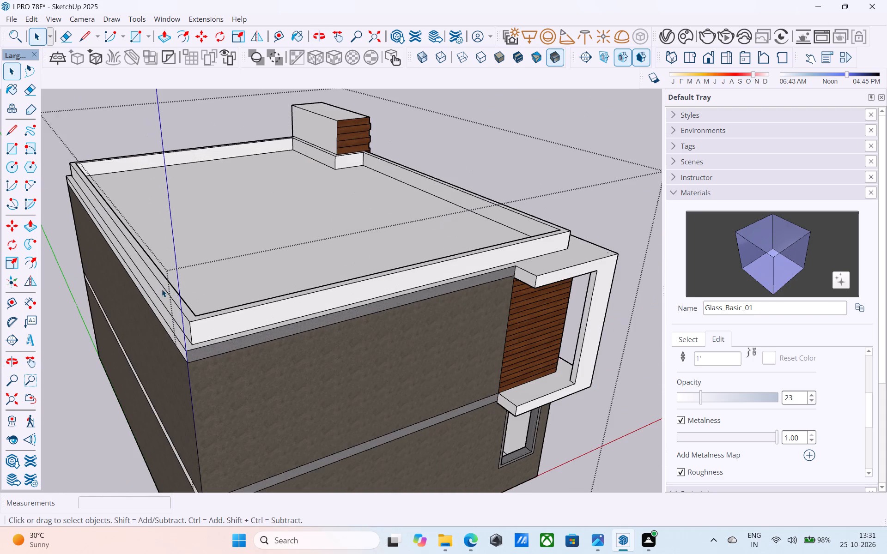
middle_drag(173, 292, 137, 265)
scroll(169, 293, up, 8)
click(139, 254)
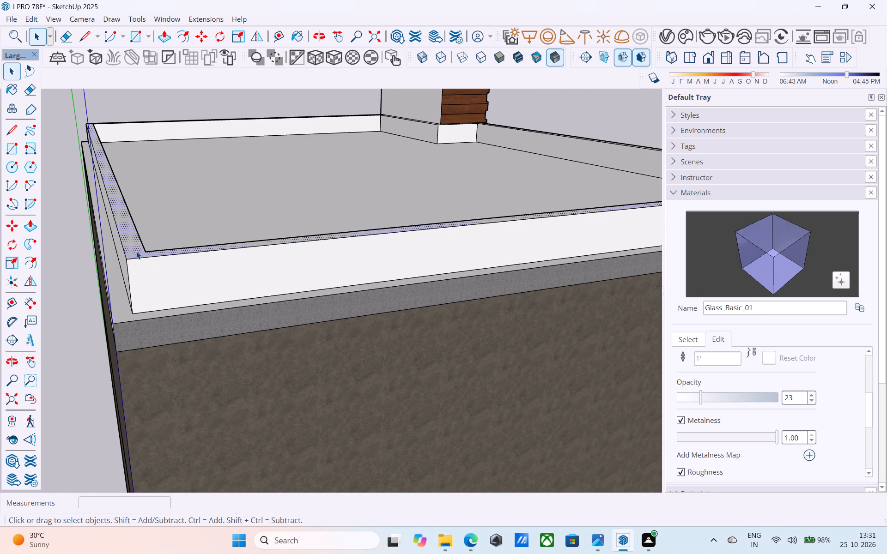
key(p)
click(136, 251)
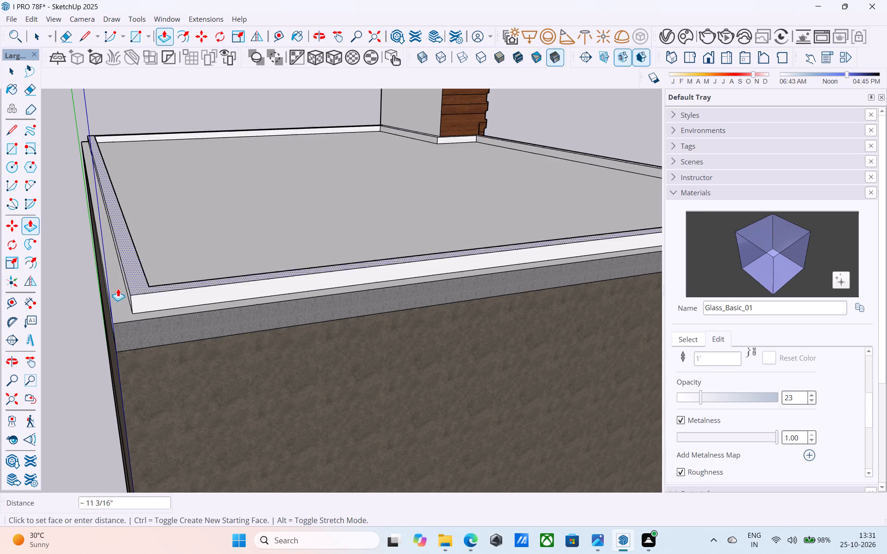
click(126, 160)
Examine the raised roof parapet together with the facade from the front, below and the corner.
scroll(132, 204, down, 10)
middle_drag(152, 241, 0, 242)
middle_drag(228, 251, 6, 262)
middle_drag(274, 266, 173, 259)
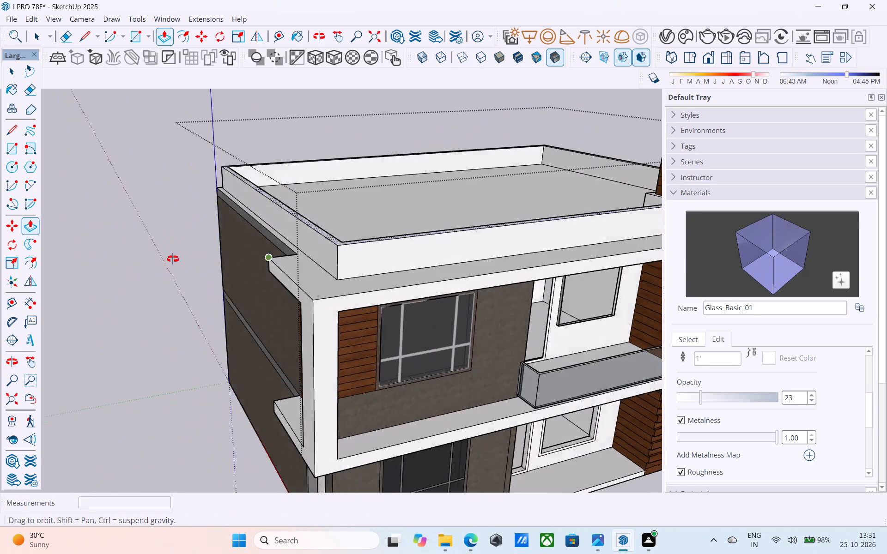
middle_drag(173, 259, 155, 261)
scroll(122, 265, down, 10)
middle_drag(224, 265, 278, 220)
scroll(274, 216, up, 1)
scroll(271, 214, down, 3)
middle_drag(273, 232, 247, 185)
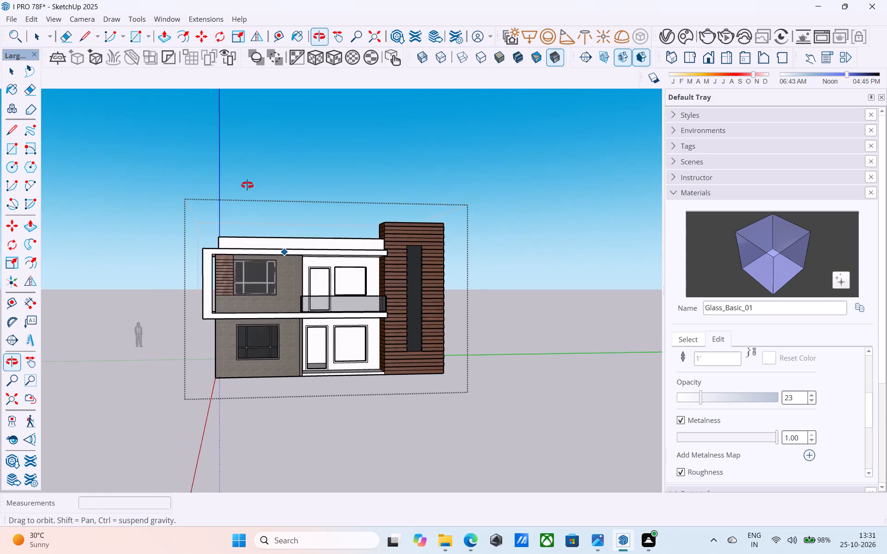
middle_drag(247, 185, 245, 185)
scroll(241, 205, down, 3)
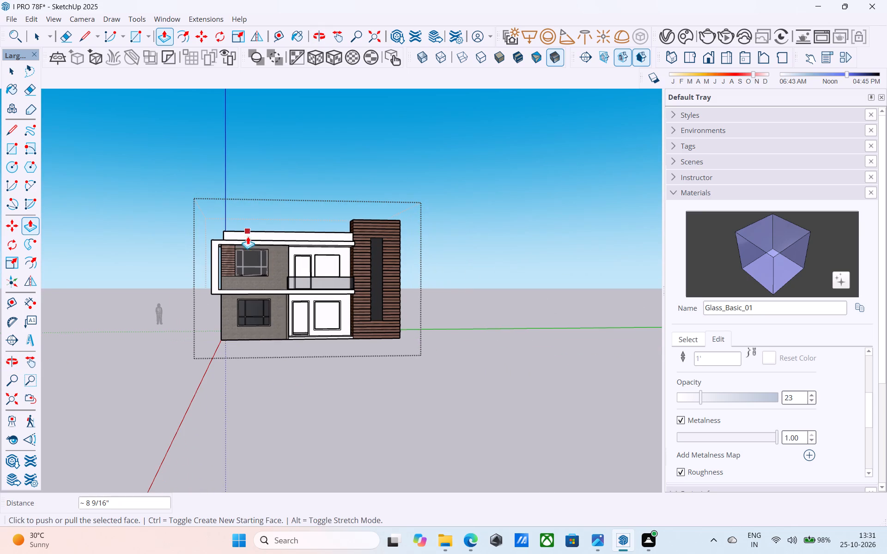
scroll(256, 249, up, 5)
scroll(266, 252, down, 4)
middle_drag(269, 253, 303, 175)
scroll(305, 193, up, 4)
scroll(303, 177, down, 5)
middle_drag(301, 229, 301, 283)
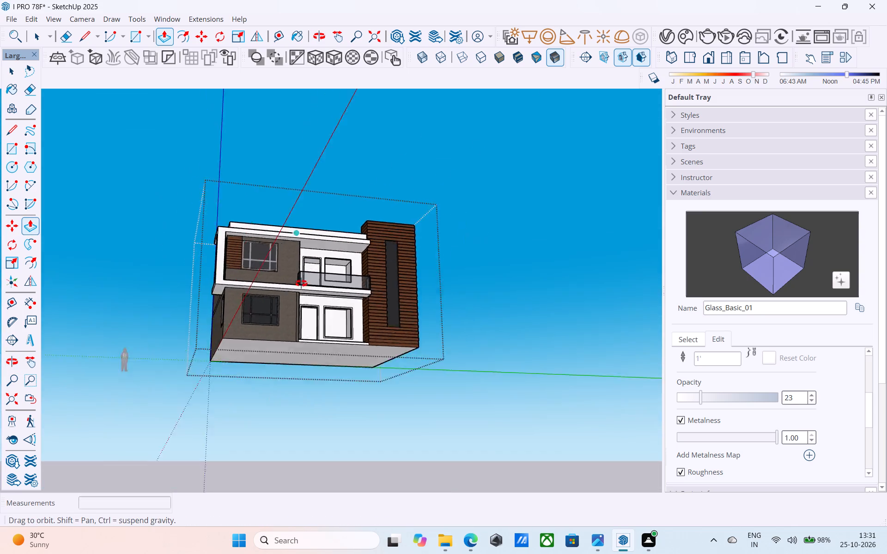
middle_drag(301, 283, 281, 259)
scroll(281, 260, up, 10)
middle_drag(326, 246, 225, 247)
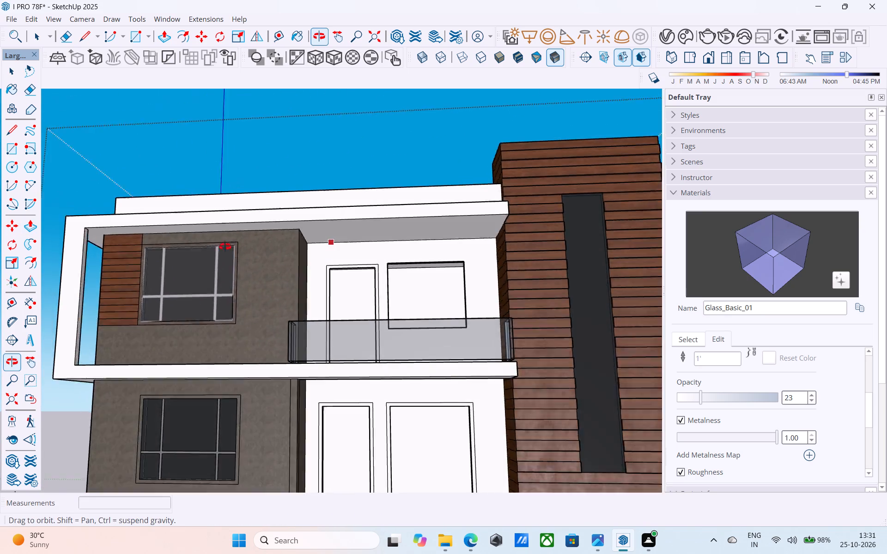
middle_drag(225, 247, 147, 248)
key(space)
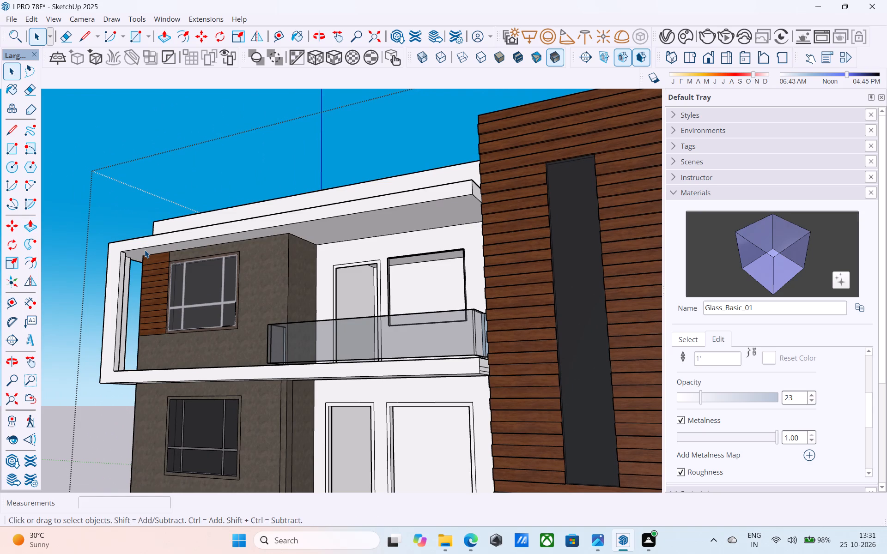
middle_drag(160, 218, 501, 269)
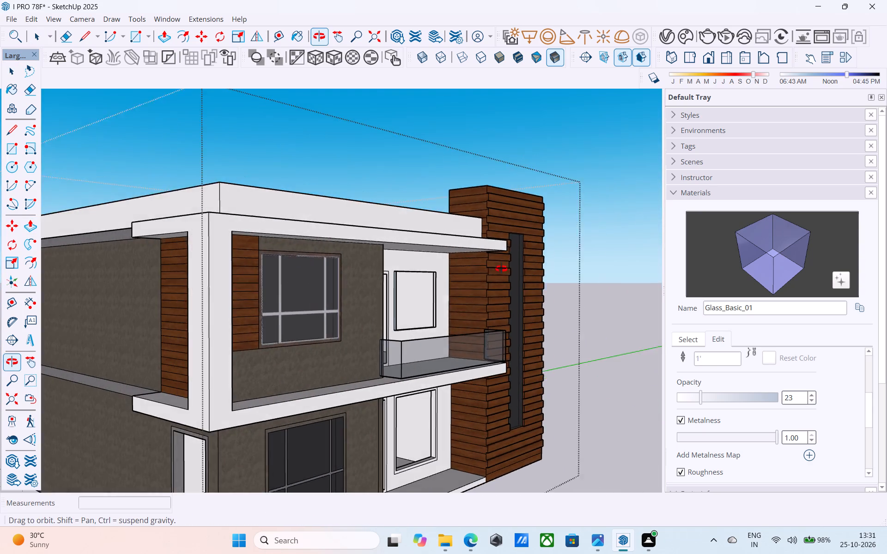
Examine the roof parapet and the unpainted tower top from the front, above and behind.
middle_drag(501, 269, 501, 268)
scroll(491, 236, down, 4)
middle_drag(491, 235, 317, 373)
scroll(266, 372, down, 4)
middle_drag(270, 367, 401, 346)
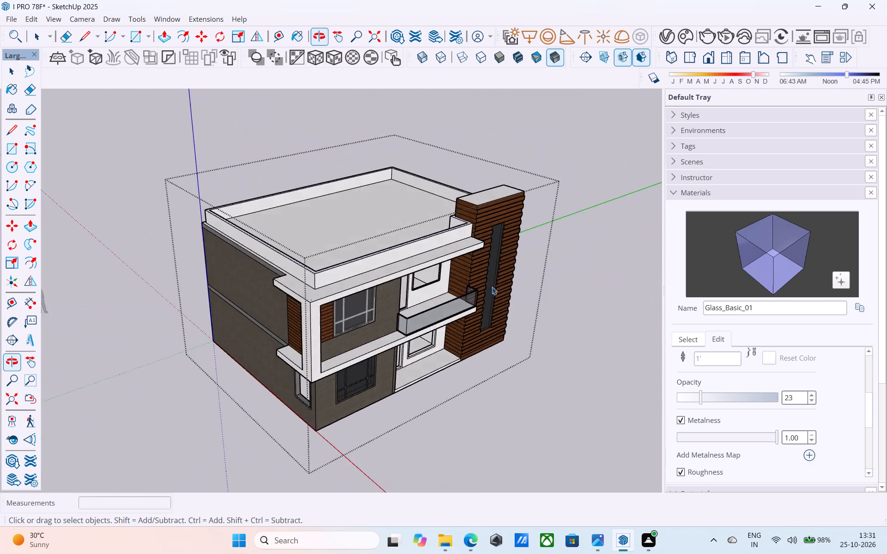
scroll(524, 192, up, 6)
middle_drag(515, 202, 485, 144)
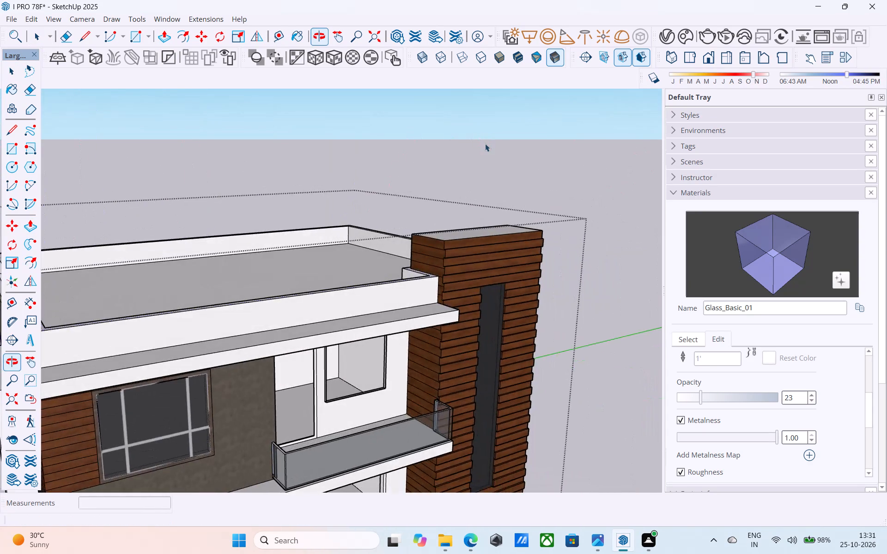
scroll(454, 160, down, 2)
middle_drag(290, 189, 579, 194)
scroll(568, 188, down, 4)
middle_drag(267, 222, 537, 207)
scroll(391, 194, down, 2)
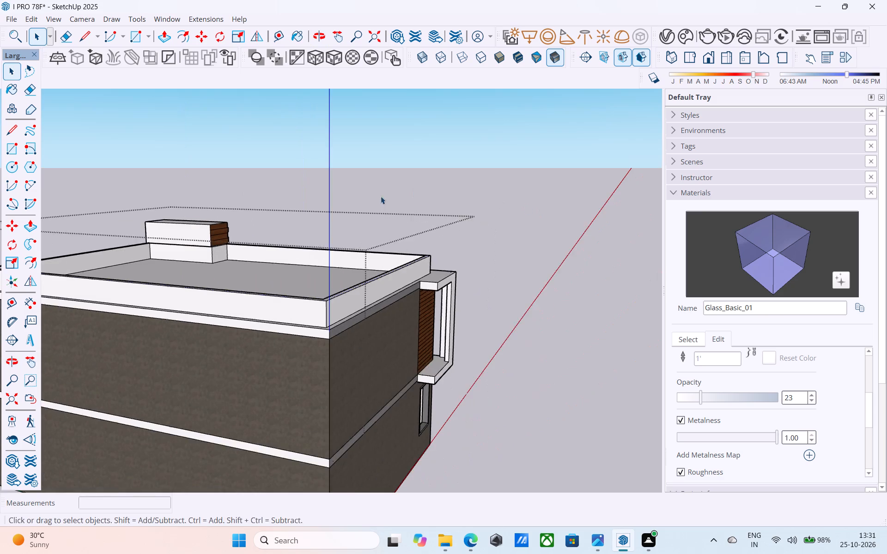
middle_drag(398, 201, 535, 215)
Paint the tower's plain upper back face, outer side face and top with Wood_Veneer_15_1K from the Wood collection.
scroll(575, 225, up, 1)
scroll(732, 250, up, 9)
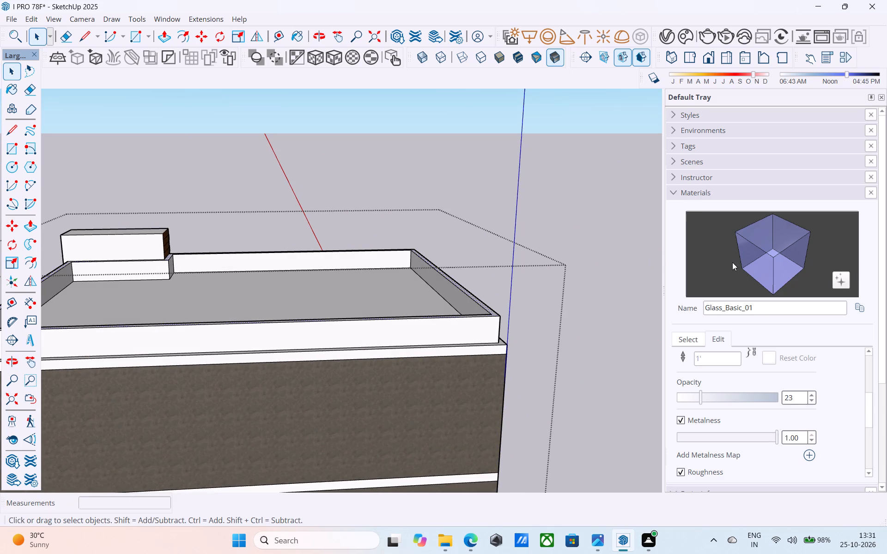
scroll(732, 262, up, 2)
click(714, 194)
click(714, 194)
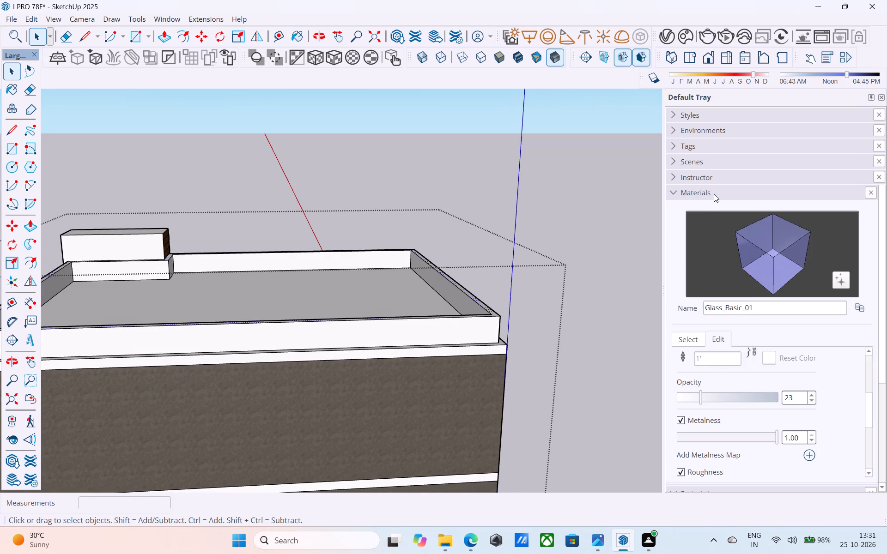
click(733, 306)
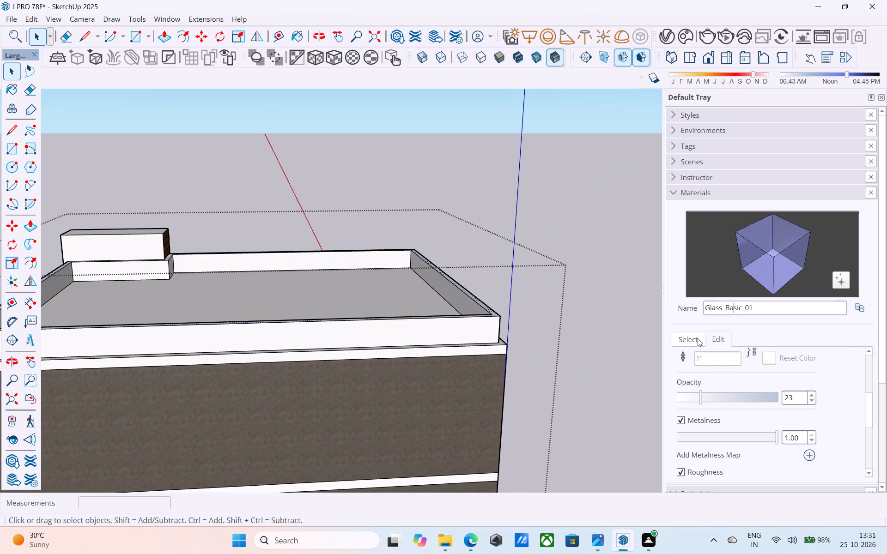
click(698, 338)
click(729, 349)
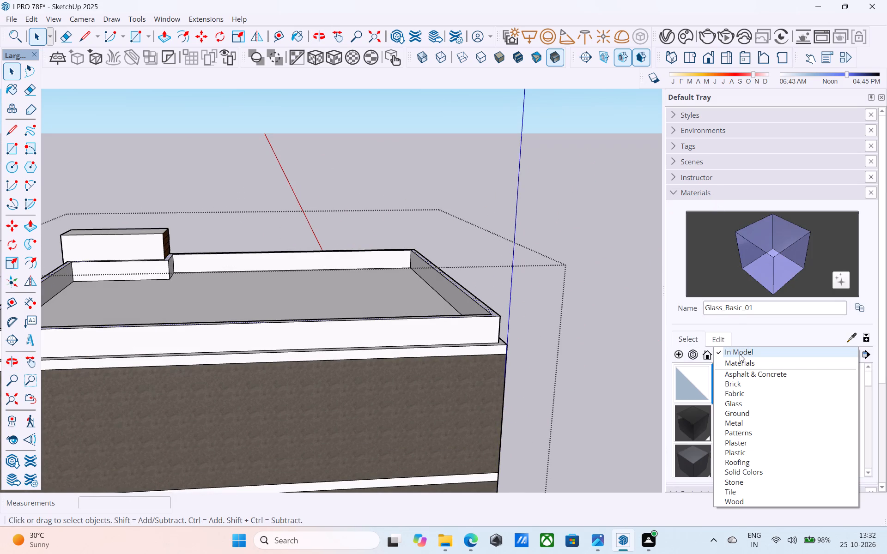
click(740, 354)
click(740, 356)
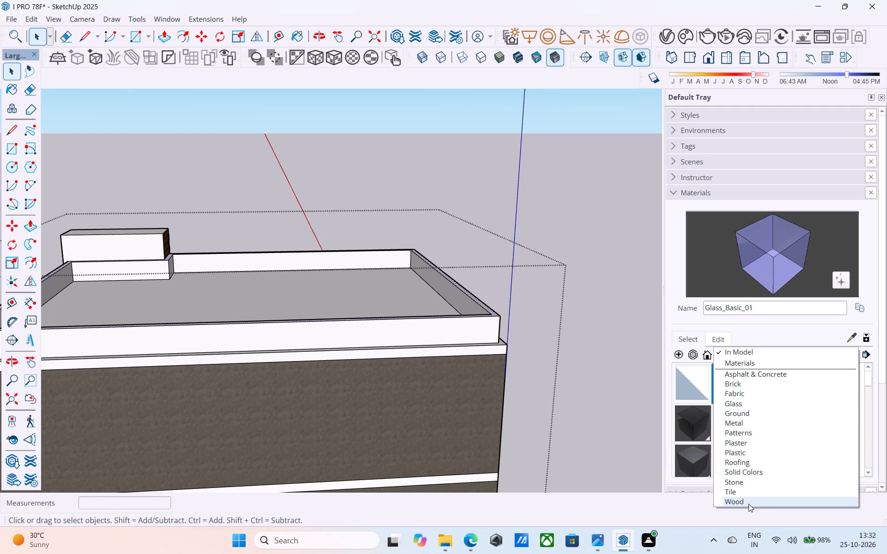
click(748, 503)
click(730, 424)
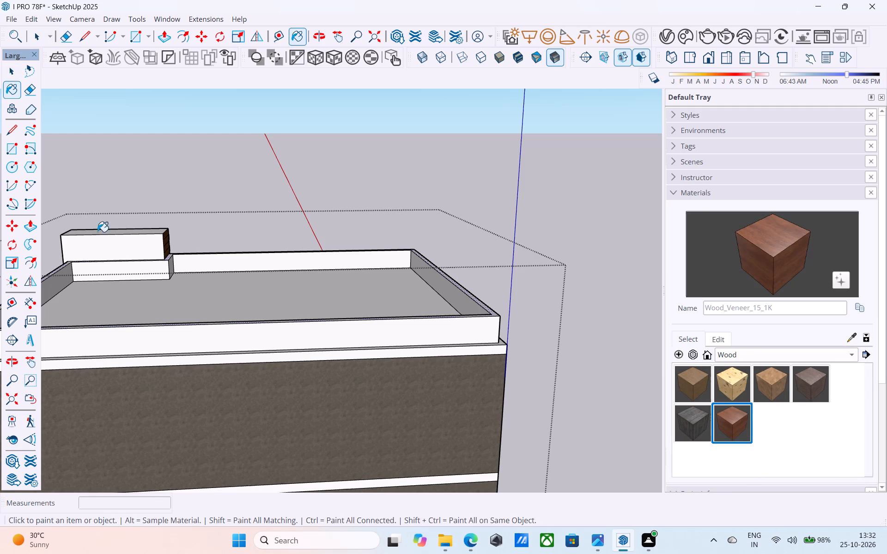
click(107, 247)
scroll(154, 254, down, 4)
middle_drag(167, 259, 508, 265)
scroll(273, 316, up, 3)
click(281, 311)
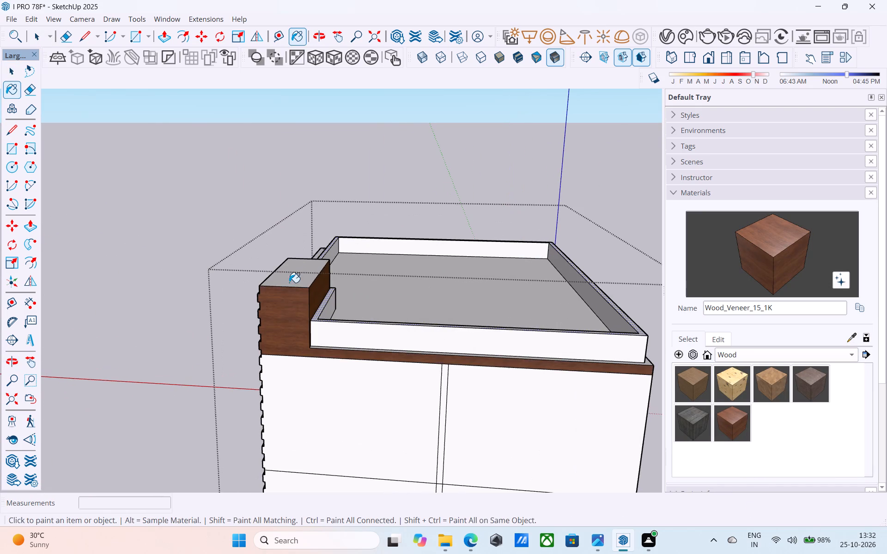
click(289, 283)
Draw a line across the parapet's top face at the tower's rear corner, from the parapet's inner corner to the tower wall.
scroll(290, 283, down, 3)
middle_drag(289, 293, 642, 306)
scroll(396, 289, down, 5)
middle_drag(318, 308, 559, 264)
scroll(511, 235, up, 6)
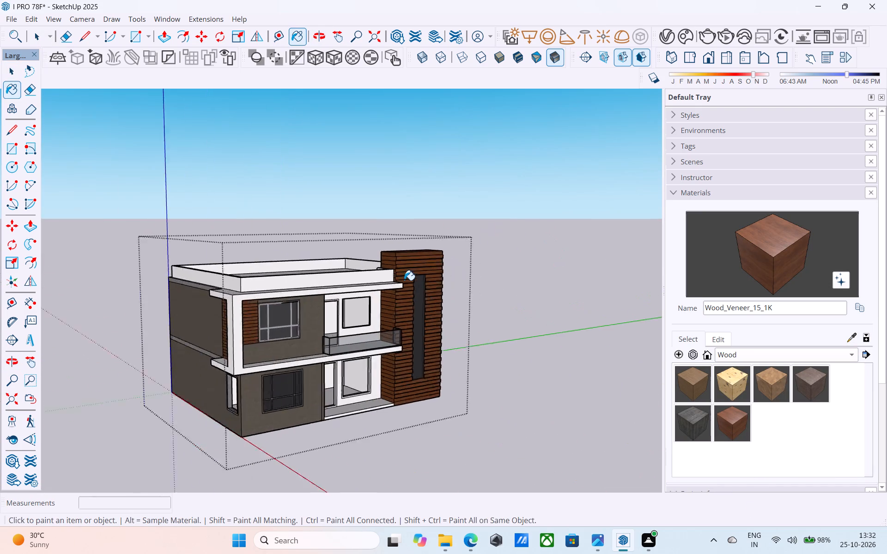
scroll(404, 280, up, 6)
scroll(389, 234, down, 4)
middle_drag(413, 249, 286, 435)
scroll(243, 302, down, 4)
middle_drag(457, 274, 23, 285)
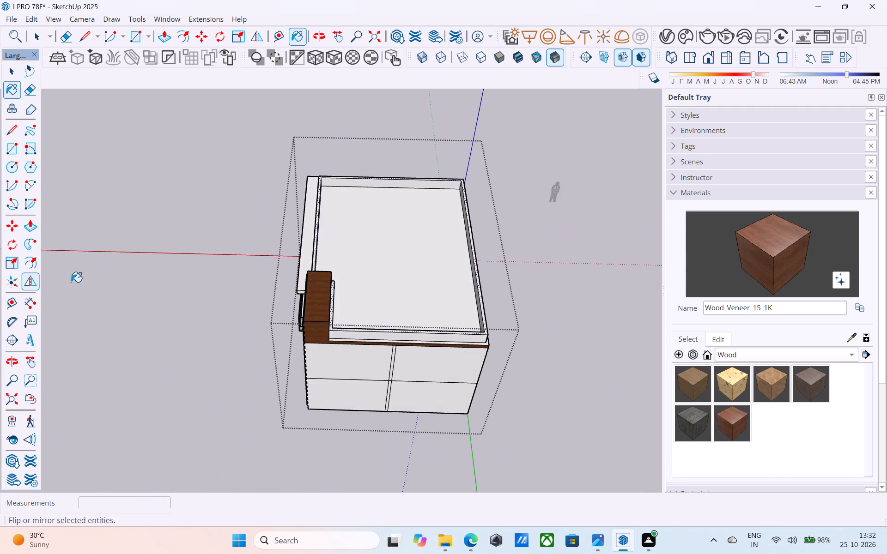
middle_drag(264, 304, 117, 260)
scroll(255, 295, up, 19)
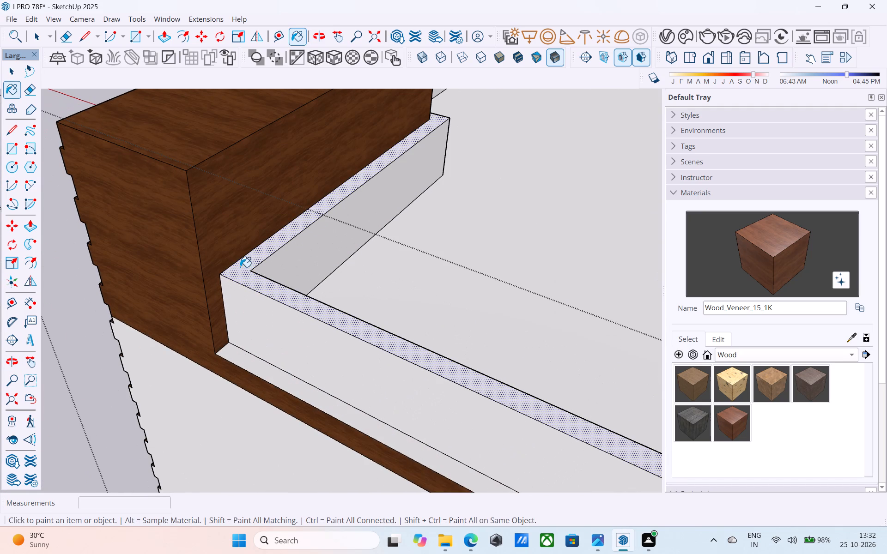
key(l)
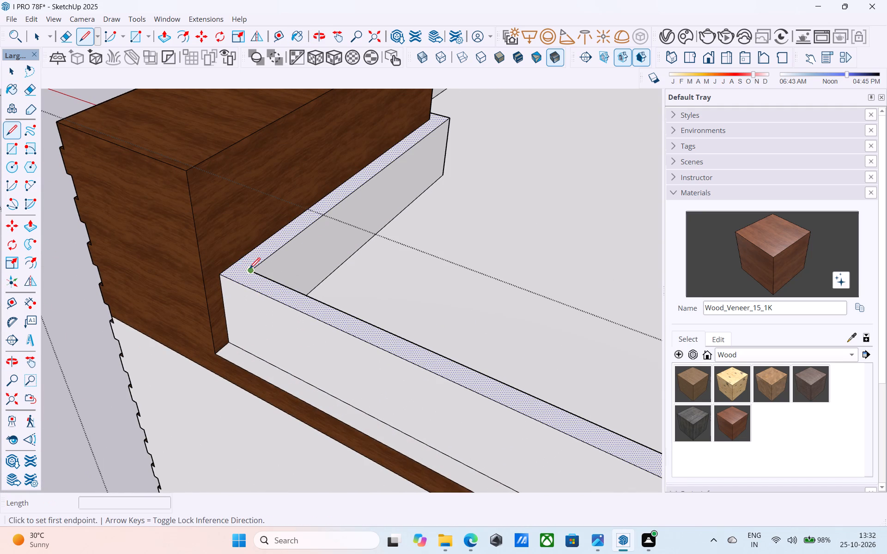
click(249, 270)
click(235, 267)
Draw a 6" line across the parapet's top face near the tower's front, from the inner corner to the tower wall.
scroll(244, 265, down, 6)
middle_drag(322, 253, 21, 243)
scroll(55, 246, down, 4)
middle_drag(297, 299, 434, 328)
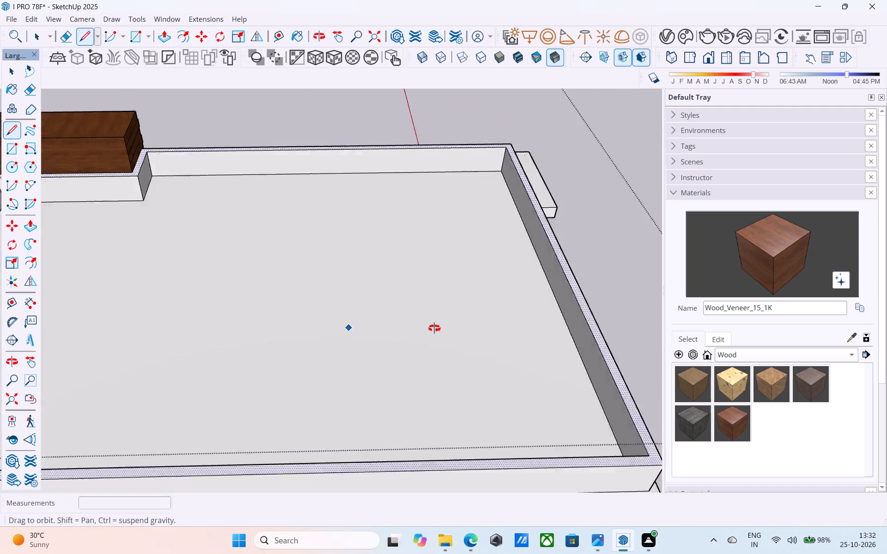
middle_drag(434, 328, 575, 324)
middle_drag(316, 297, 695, 291)
middle_drag(287, 303, 619, 317)
scroll(395, 270, down, 3)
scroll(440, 127, up, 20)
scroll(440, 127, up, 3)
scroll(438, 170, up, 6)
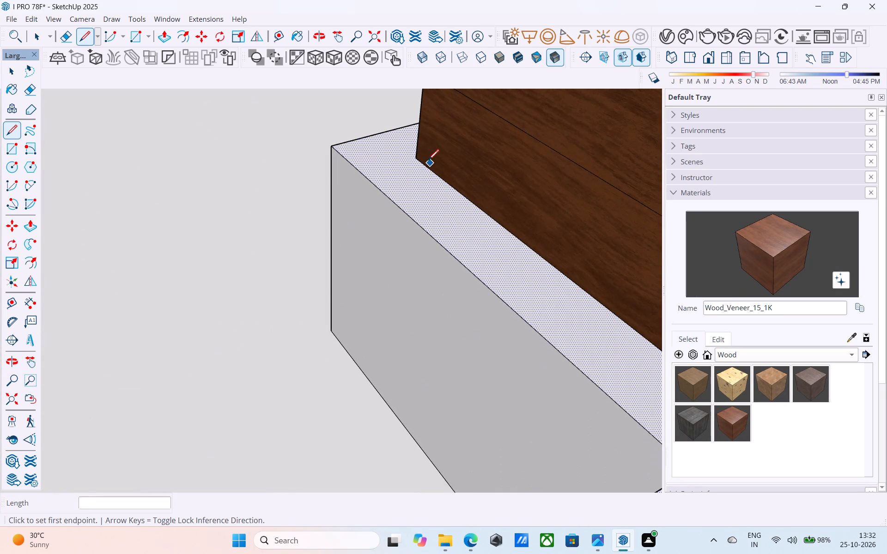
scroll(349, 155, down, 10)
scroll(446, 280, up, 8)
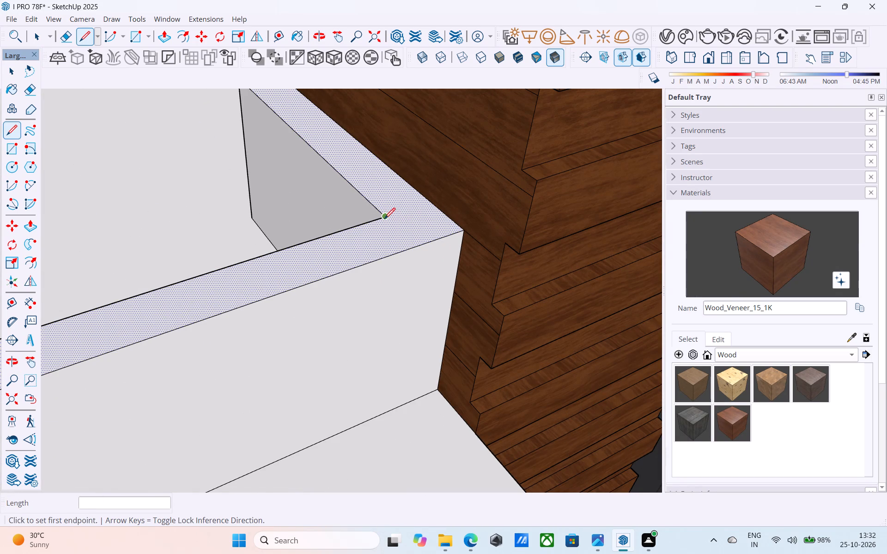
click(384, 220)
click(432, 205)
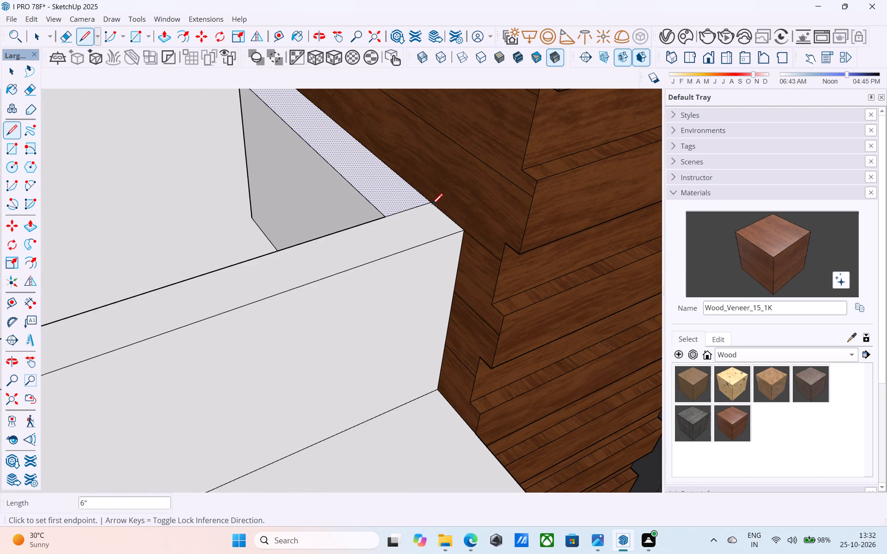
Push the separated parapet section beside the tower down about 2' 1 5/8" to roof level.
key(space)
click(330, 153)
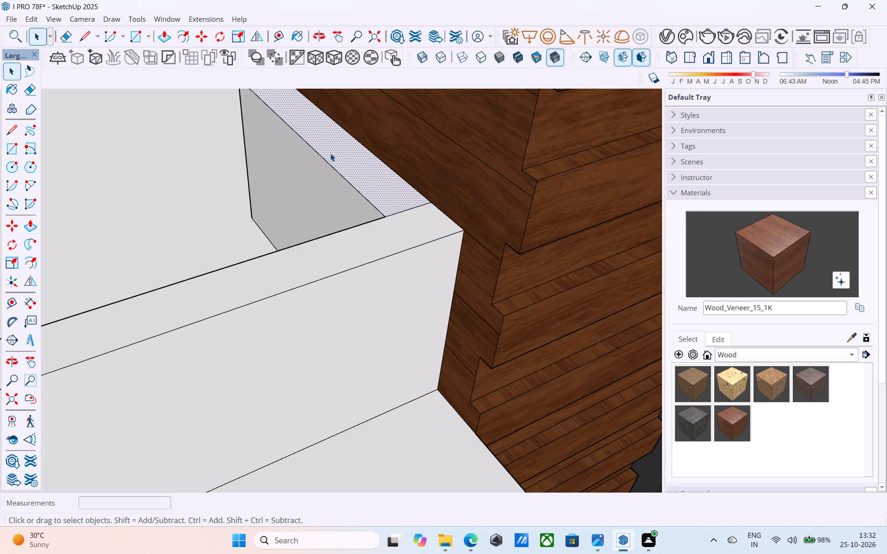
key(p)
click(328, 153)
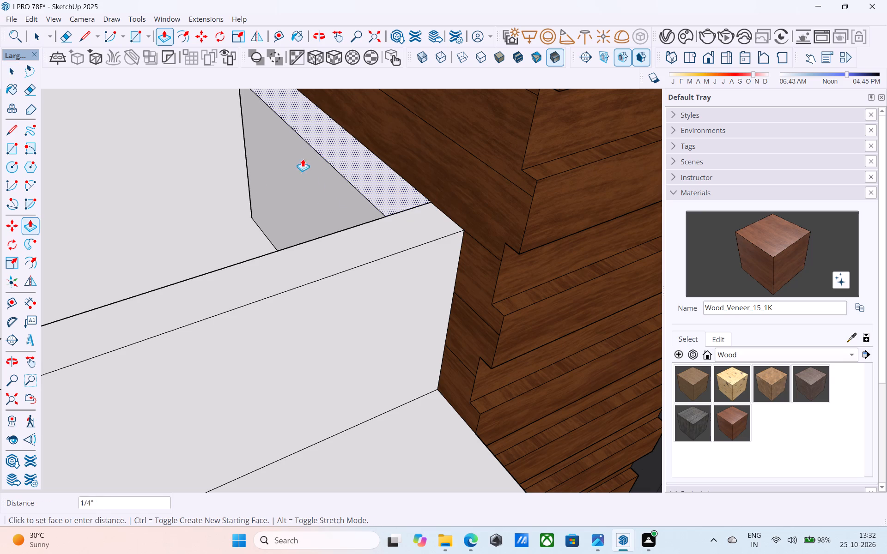
click(191, 222)
scroll(200, 222, down, 4)
middle_drag(335, 253, 443, 257)
scroll(539, 237, down, 5)
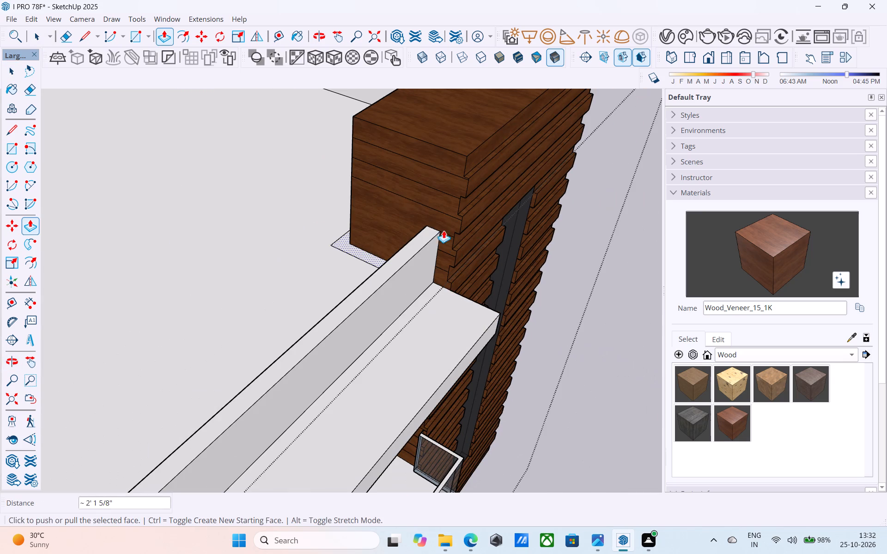
Erase the leftover edges of the lowered parapet section on the roof surface beside the tower.
click(64, 33)
scroll(346, 243, up, 3)
drag(339, 241, 323, 229)
drag(341, 257, 334, 251)
scroll(324, 251, down, 3)
Erase the leftover vertical edges on the inner parapet faces where both parapet ends meet the tower.
middle_drag(331, 265, 455, 338)
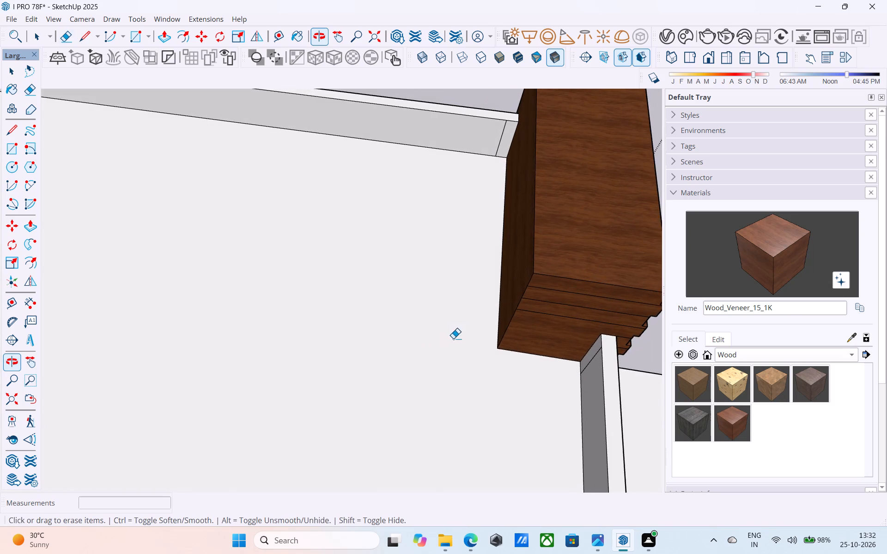
scroll(513, 158, up, 3)
click(496, 134)
scroll(448, 171, down, 3)
scroll(439, 186, up, 1)
scroll(437, 189, down, 7)
middle_drag(454, 248, 529, 244)
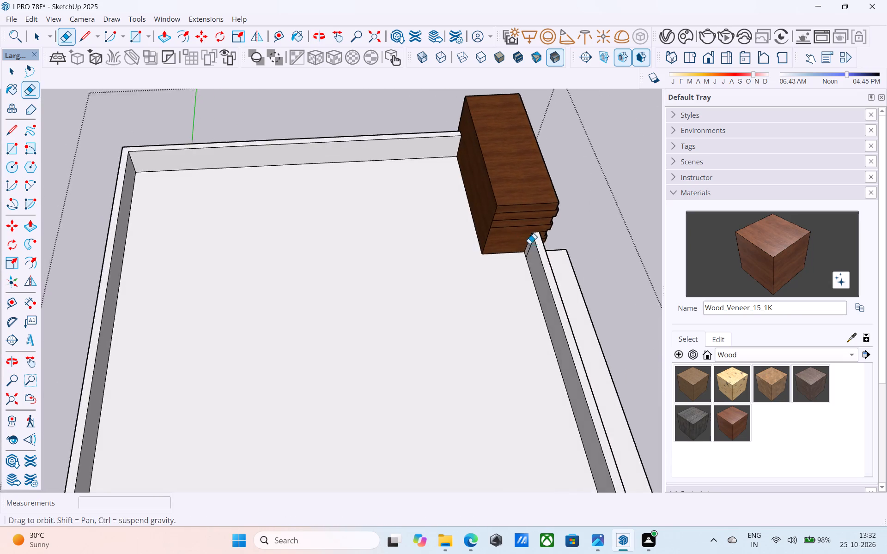
middle_drag(529, 244, 524, 241)
scroll(539, 247, up, 14)
drag(523, 241, 518, 238)
scroll(519, 243, down, 10)
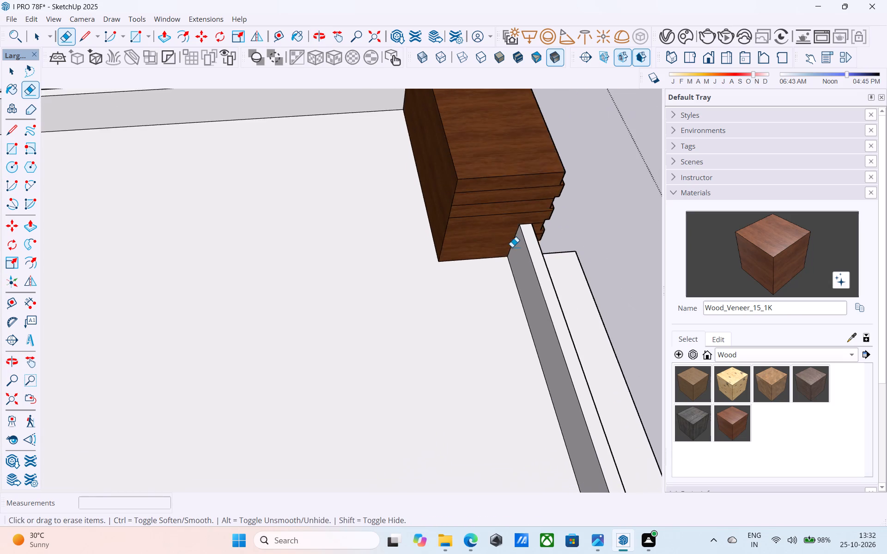
Examine the cleaned roof parapet and the wood-clad tower from the front, corner and above.
scroll(512, 247, down, 12)
middle_drag(491, 288, 70, 164)
scroll(215, 229, down, 4)
middle_drag(224, 274, 231, 149)
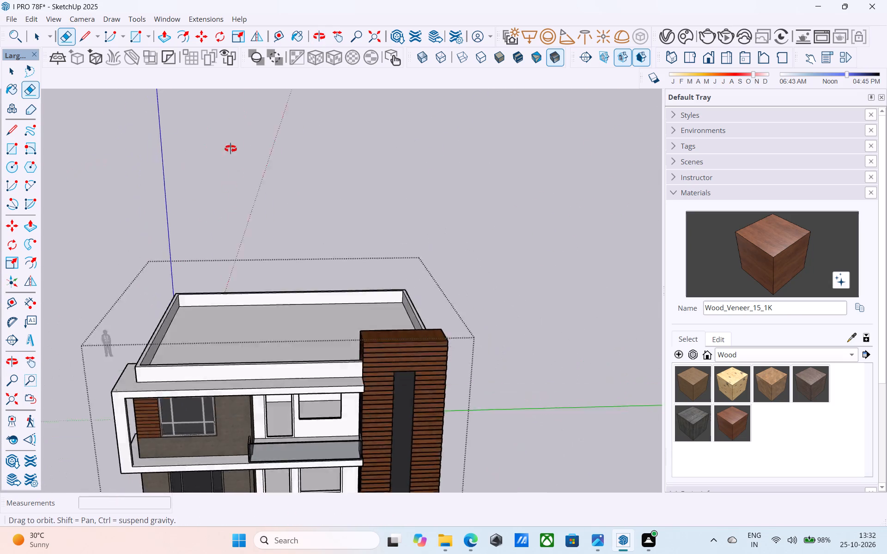
middle_drag(231, 149, 255, 191)
scroll(293, 196, down, 4)
middle_drag(325, 257, 322, 262)
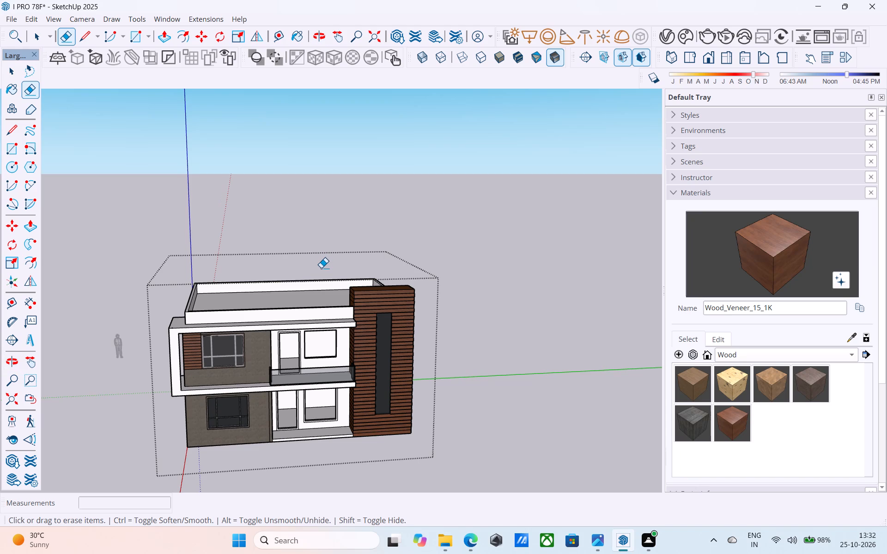
middle_drag(321, 268, 364, 265)
scroll(352, 274, up, 7)
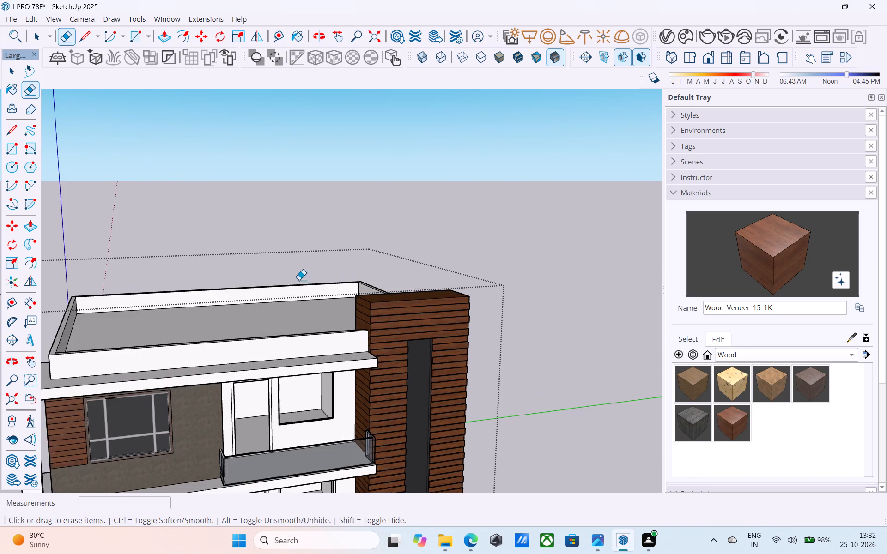
scroll(290, 282, up, 1)
middle_drag(290, 282, 313, 239)
scroll(317, 236, down, 4)
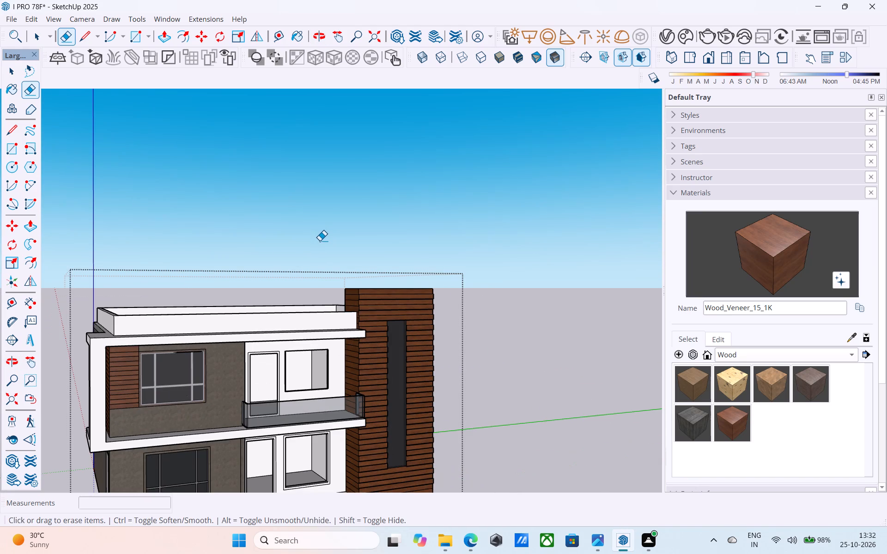
scroll(424, 222, down, 5)
middle_drag(417, 230, 412, 295)
scroll(488, 230, down, 4)
middle_drag(462, 251, 293, 301)
scroll(430, 240, up, 9)
middle_drag(424, 265, 336, 211)
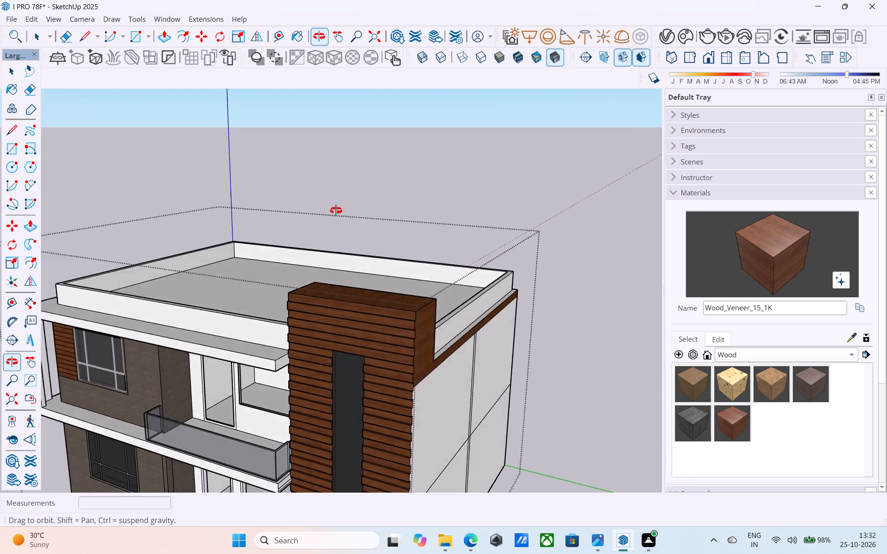
middle_drag(336, 211, 553, 187)
scroll(509, 167, down, 4)
middle_drag(474, 226, 431, 145)
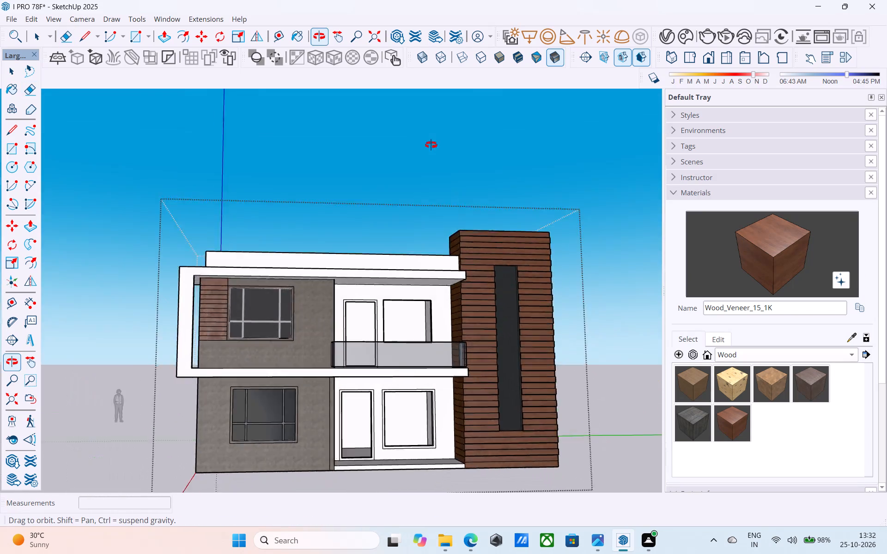
middle_drag(431, 145, 560, 351)
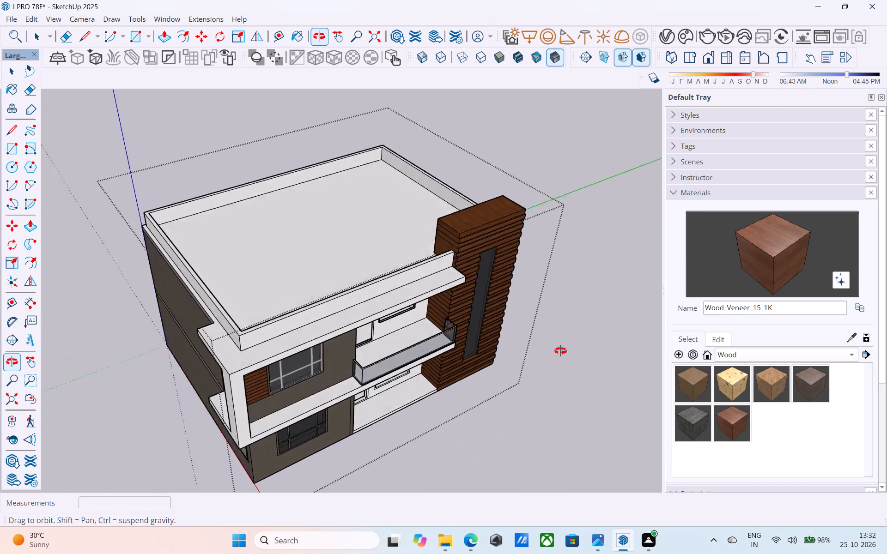
middle_drag(560, 351, 532, 262)
Examine the projecting side frame, the front facade and the roof from several angles.
scroll(459, 259, up, 4)
scroll(273, 271, down, 3)
middle_drag(266, 275, 558, 260)
scroll(562, 257, down, 4)
middle_drag(407, 298, 512, 306)
middle_drag(314, 356, 486, 363)
scroll(483, 371, up, 11)
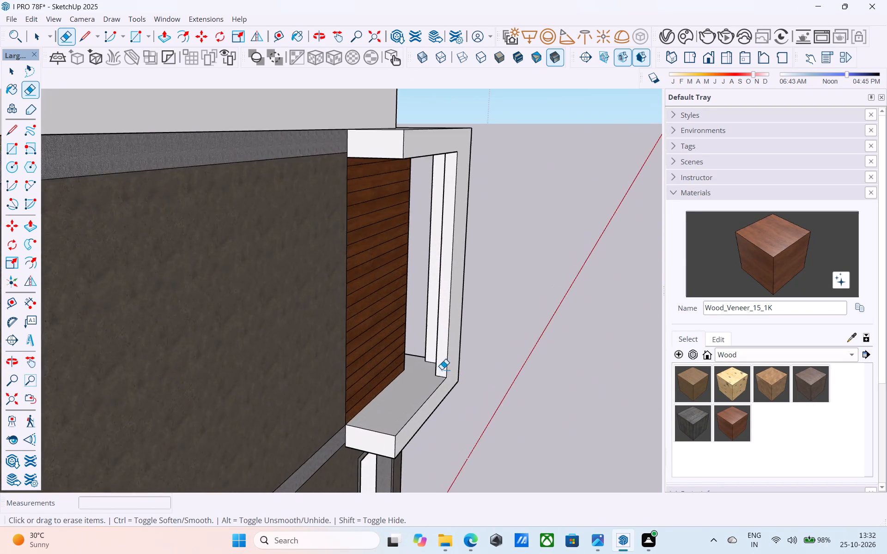
scroll(443, 361, down, 5)
middle_drag(436, 367, 226, 332)
scroll(473, 298, down, 5)
middle_drag(530, 306, 104, 311)
middle_drag(434, 323, 303, 321)
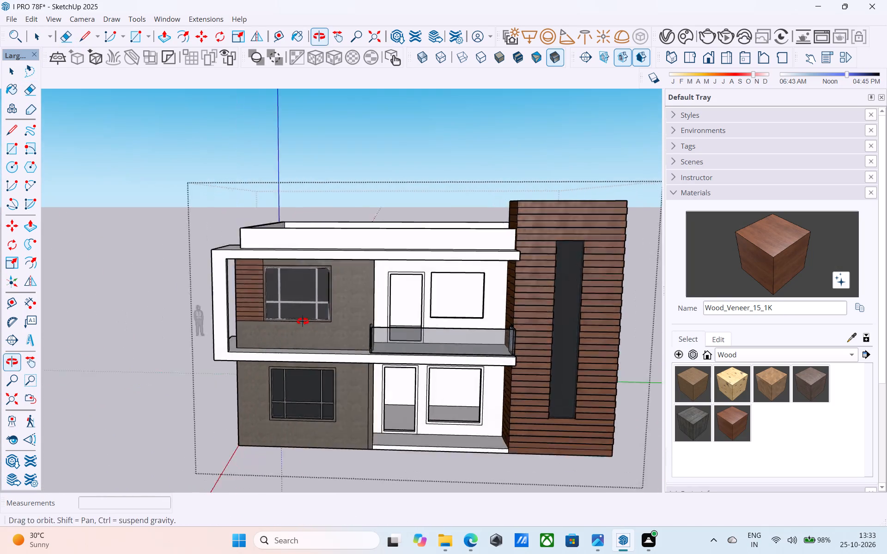
middle_drag(303, 321, 277, 316)
scroll(228, 283, down, 4)
middle_drag(301, 294, 461, 417)
scroll(469, 257, up, 4)
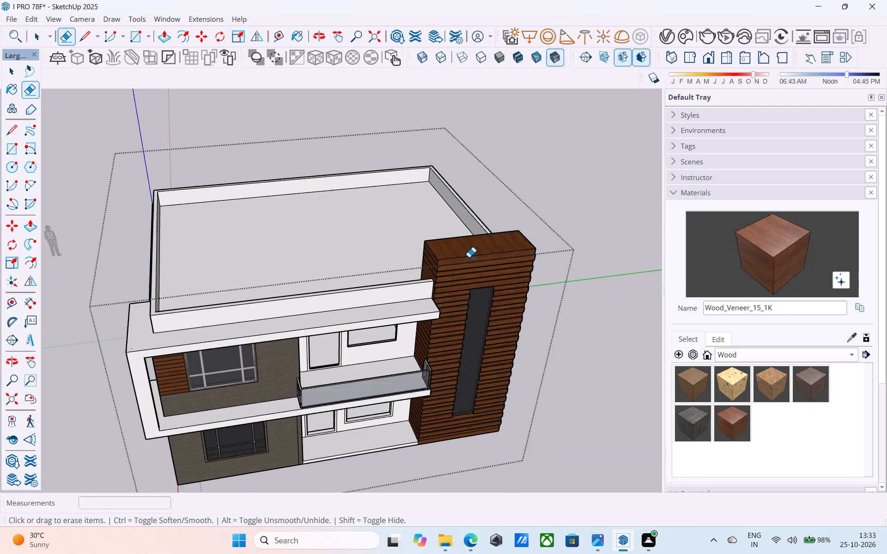
middle_drag(469, 259, 545, 220)
scroll(545, 220, up, 1)
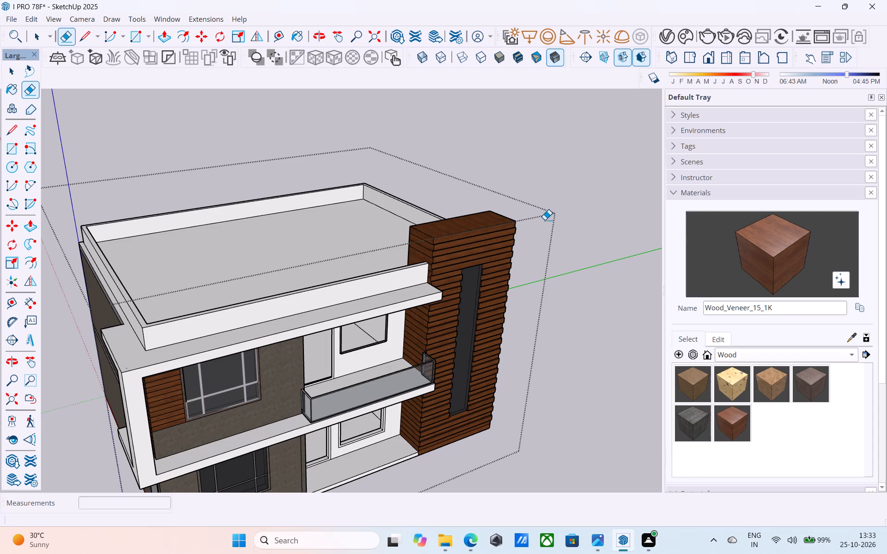
Examine the roof parapet and the wood-clad tower from the front corner, the tower side and above.
key(space)
middle_drag(536, 217, 515, 209)
scroll(508, 210, down, 4)
middle_drag(508, 210, 467, 239)
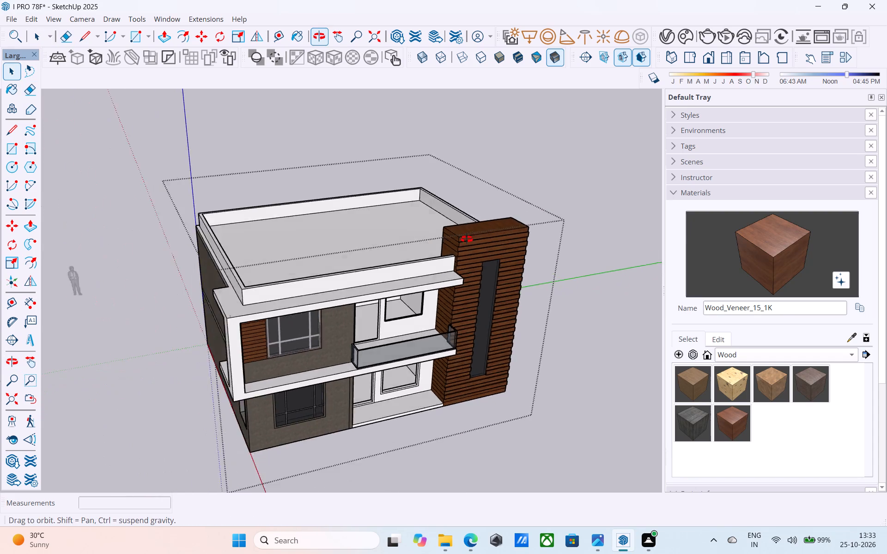
middle_drag(467, 239, 146, 271)
middle_drag(287, 295, 326, 281)
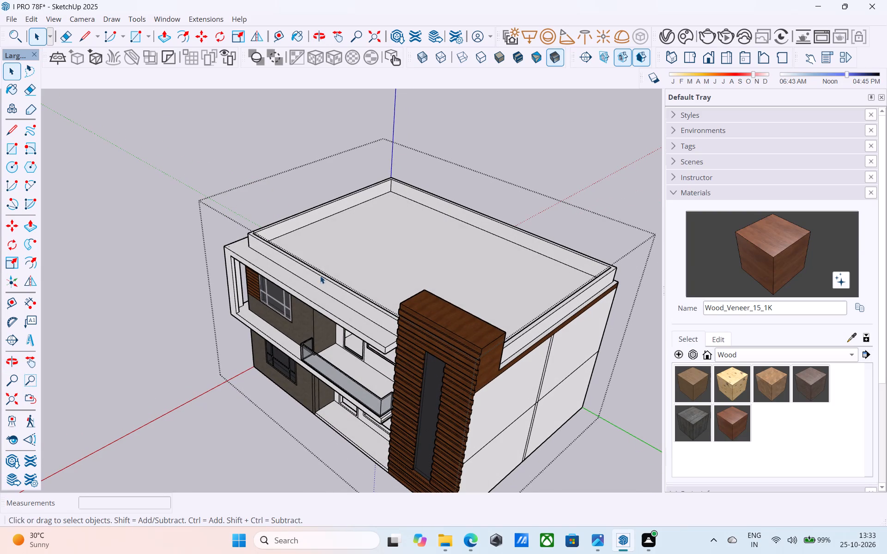
scroll(317, 244, up, 1)
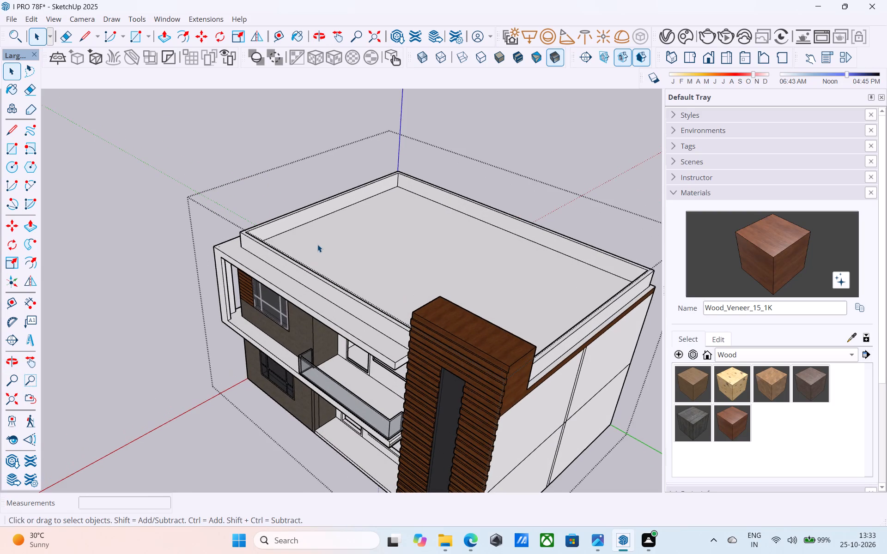
middle_drag(317, 244, 418, 271)
scroll(396, 263, up, 3)
scroll(395, 256, down, 4)
middle_drag(398, 246, 405, 270)
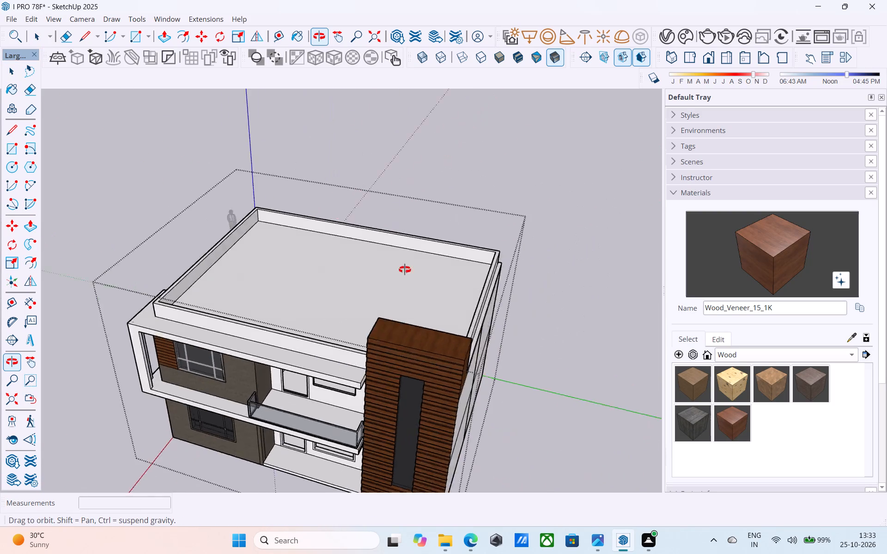
middle_drag(405, 270, 501, 255)
Save the house model.
key(ctrl+s)
Examine the slat joints on the upper faces of the wood-clad tower from the roof side and the outer side.
scroll(497, 244, down, 4)
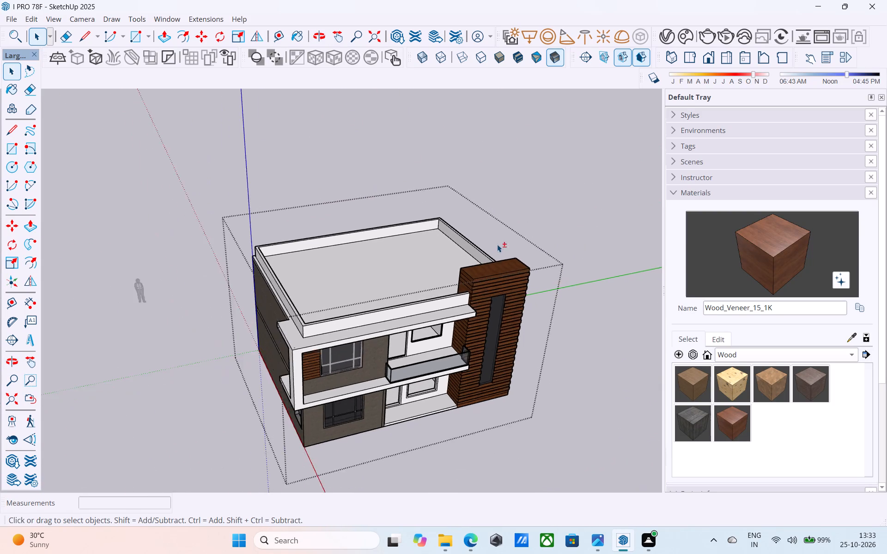
shift+middle_drag(497, 244, 691, 270)
middle_drag(449, 338, 400, 295)
scroll(437, 319, up, 9)
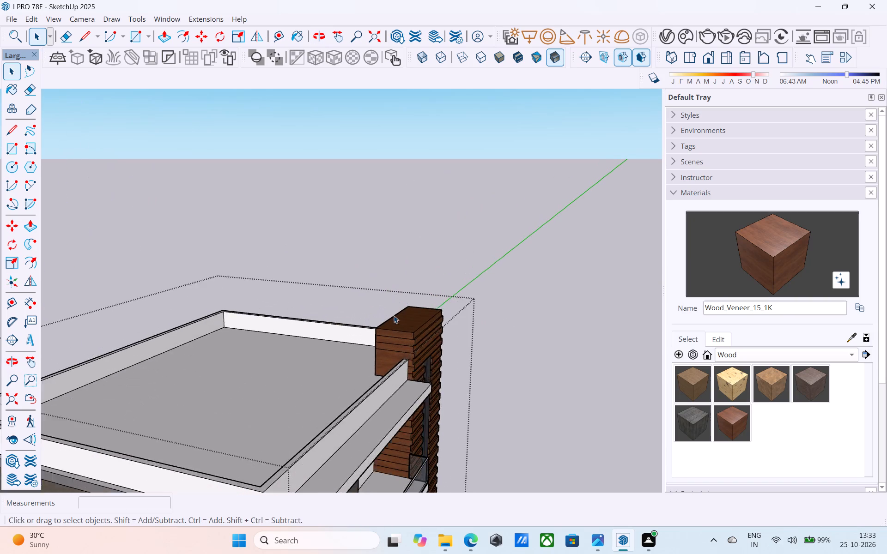
scroll(394, 315, up, 12)
middle_drag(401, 331, 268, 307)
scroll(266, 307, up, 3)
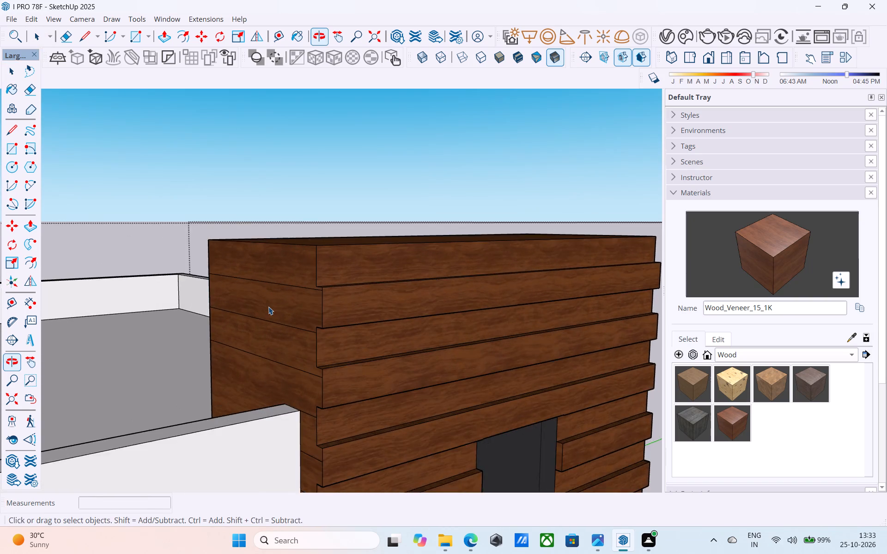
middle_drag(268, 307, 268, 307)
scroll(268, 307, up, 5)
scroll(322, 316, up, 1)
middle_drag(322, 316, 372, 287)
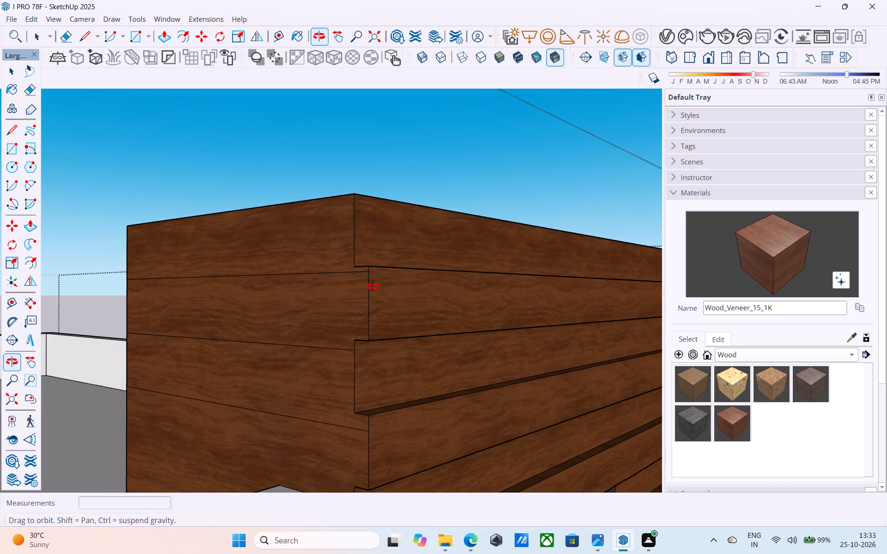
middle_drag(372, 287, 328, 410)
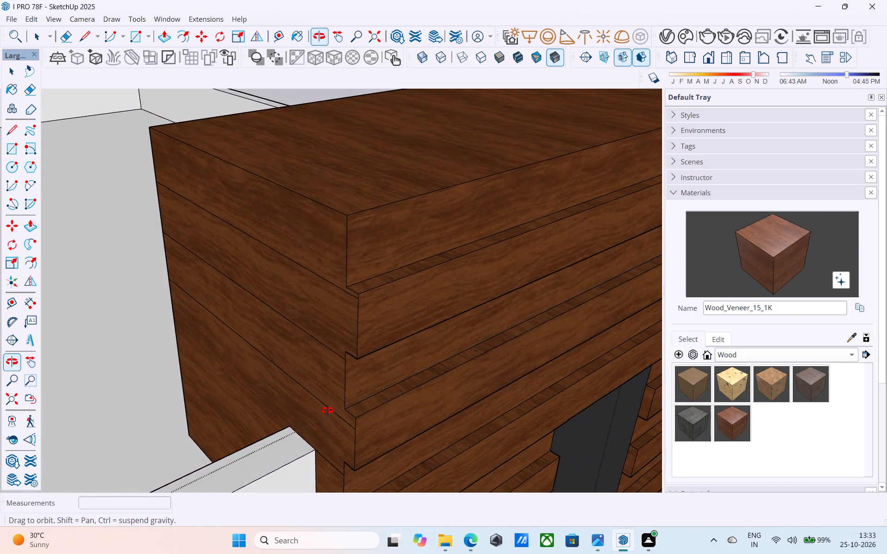
middle_drag(328, 410, 363, 313)
scroll(353, 307, down, 16)
middle_drag(355, 305, 483, 266)
scroll(481, 261, down, 5)
middle_drag(486, 289, 493, 331)
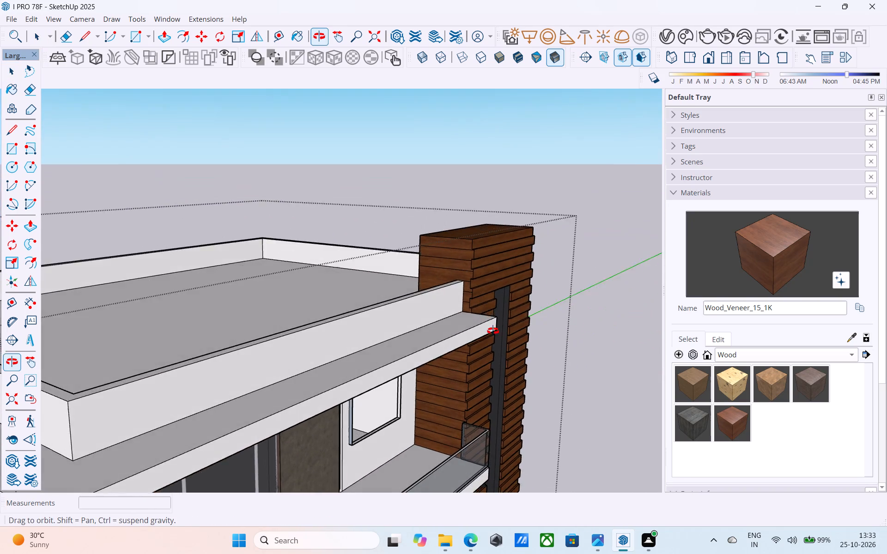
middle_drag(493, 331, 276, 318)
scroll(273, 304, down, 9)
shift+middle_drag(482, 289, 276, 323)
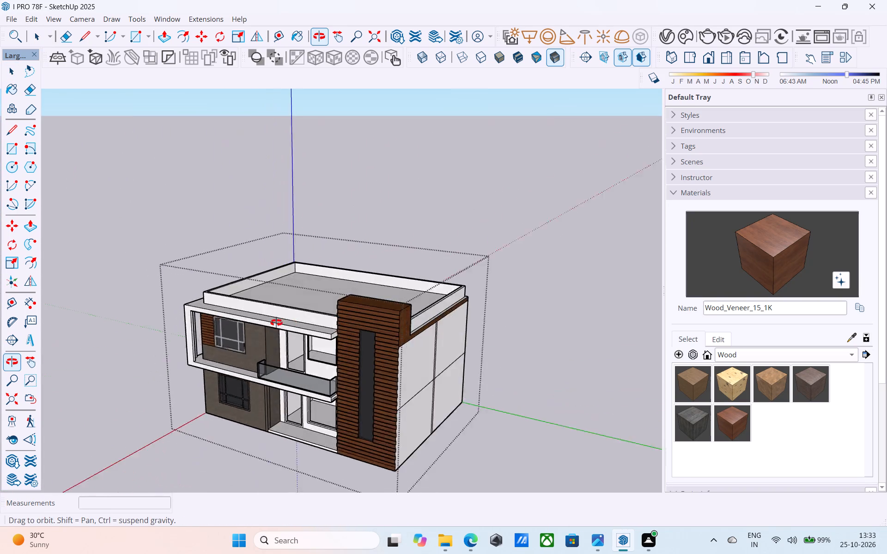
shift+middle_drag(276, 323, 248, 322)
scroll(356, 353, up, 8)
scroll(388, 328, down, 1)
shift+middle_drag(387, 328, 286, 331)
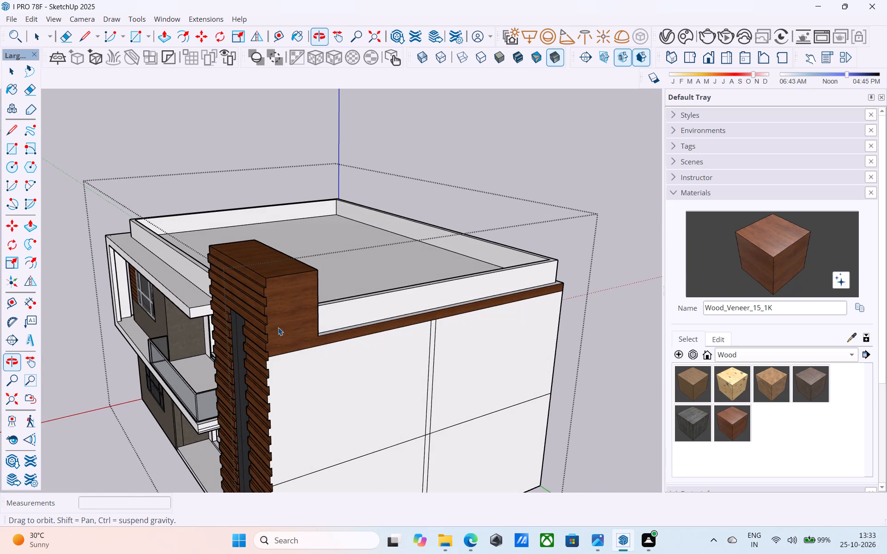
Push/Pull the three recessed slats above the tower's dark window strip outward by 2", flush with the projecting slats.
scroll(255, 310, up, 12)
click(270, 265)
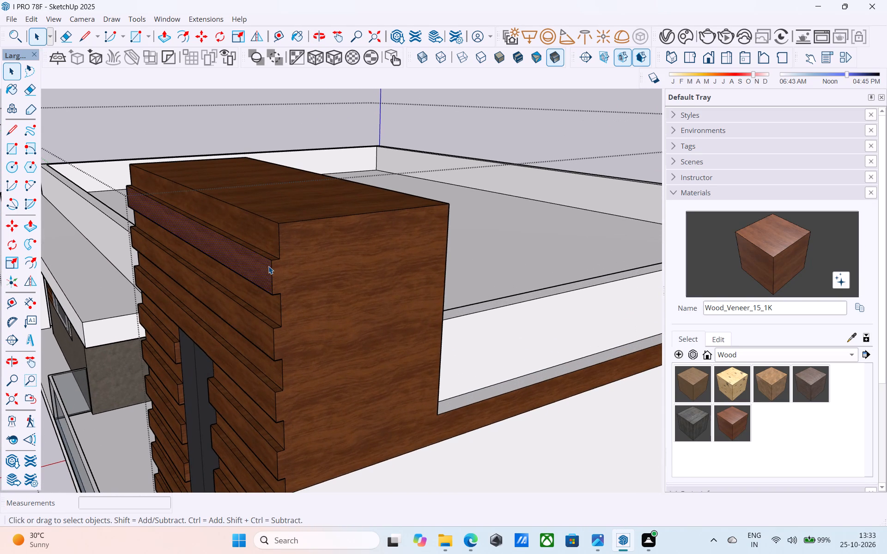
key(p)
click(268, 266)
click(272, 239)
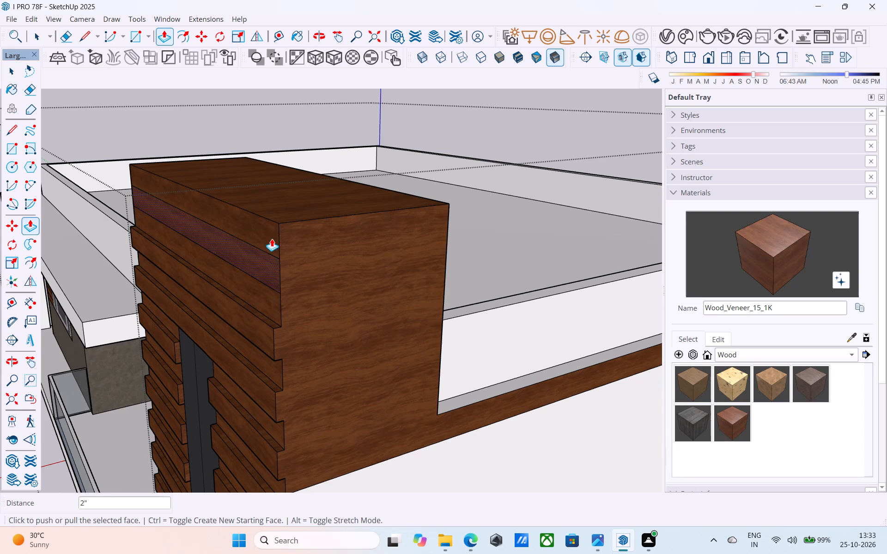
scroll(254, 321, up, 2)
key(space)
click(254, 321)
key(p)
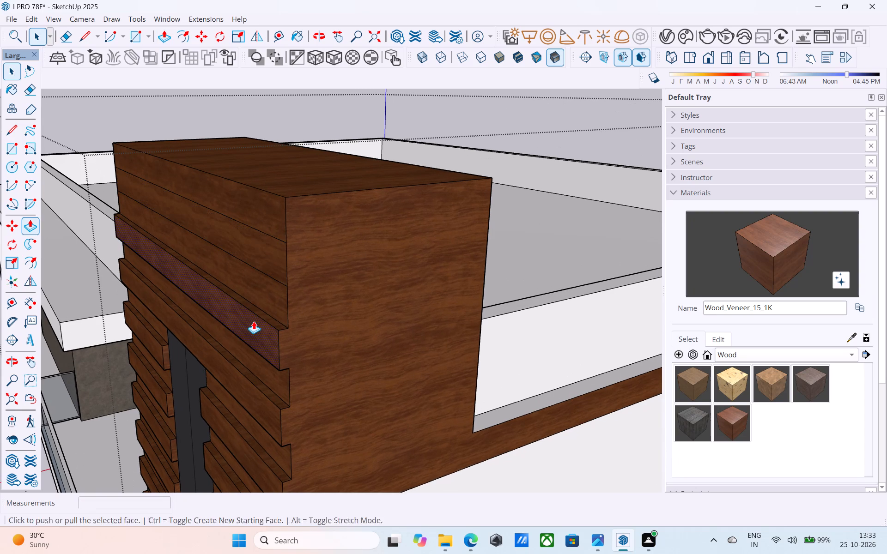
double_click(254, 321)
key(space)
click(244, 387)
key(p)
double_click(242, 385)
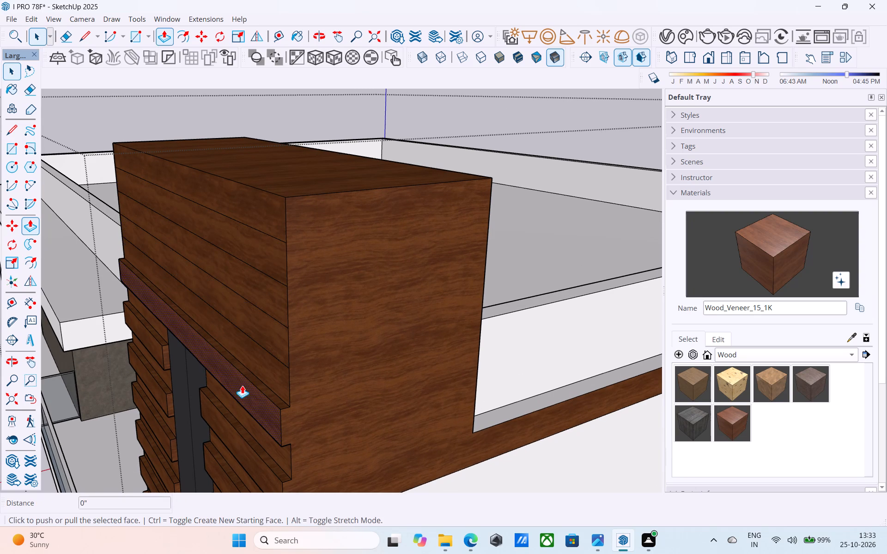
Examine the tower's remaining slats beside the window strip and the whole front facade from both corners.
scroll(249, 262, down, 7)
scroll(244, 375, up, 10)
key(space)
click(251, 363)
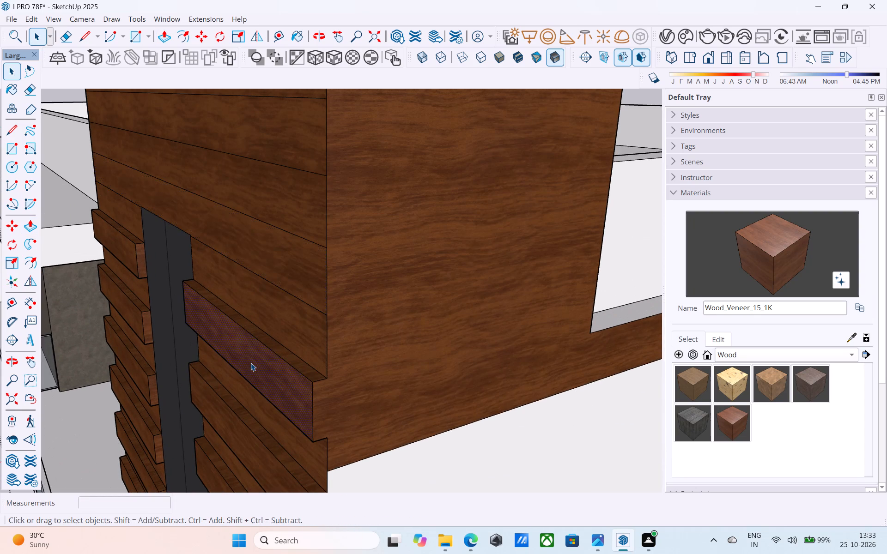
scroll(251, 363, down, 7)
middle_drag(251, 369, 360, 346)
scroll(387, 323, down, 11)
middle_drag(352, 320, 468, 320)
scroll(391, 293, down, 4)
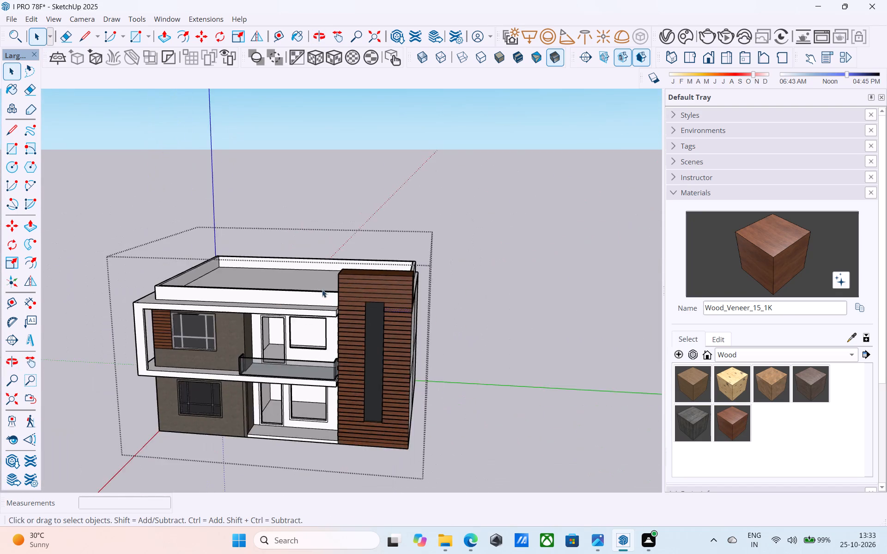
scroll(322, 289, down, 6)
scroll(349, 343, up, 15)
scroll(389, 308, down, 3)
middle_drag(389, 308, 327, 342)
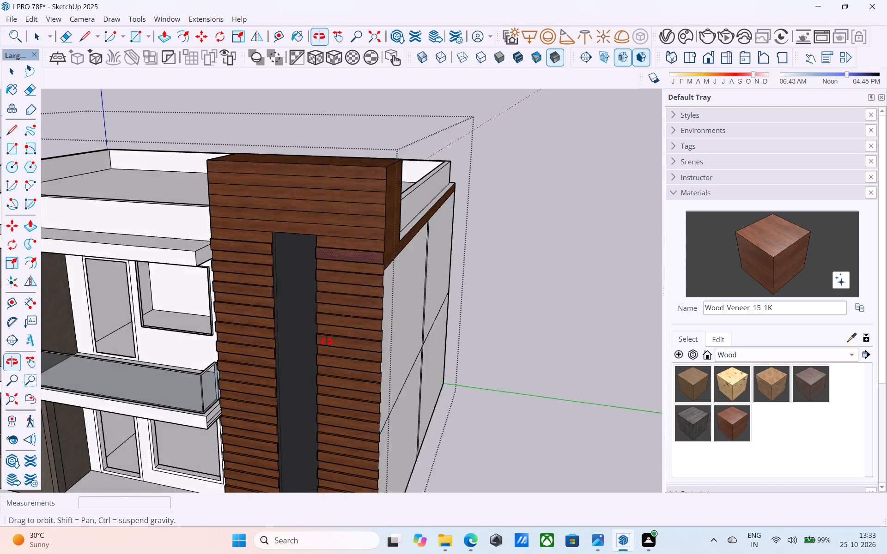
middle_drag(327, 342, 450, 313)
scroll(427, 285, down, 9)
middle_drag(437, 285, 589, 289)
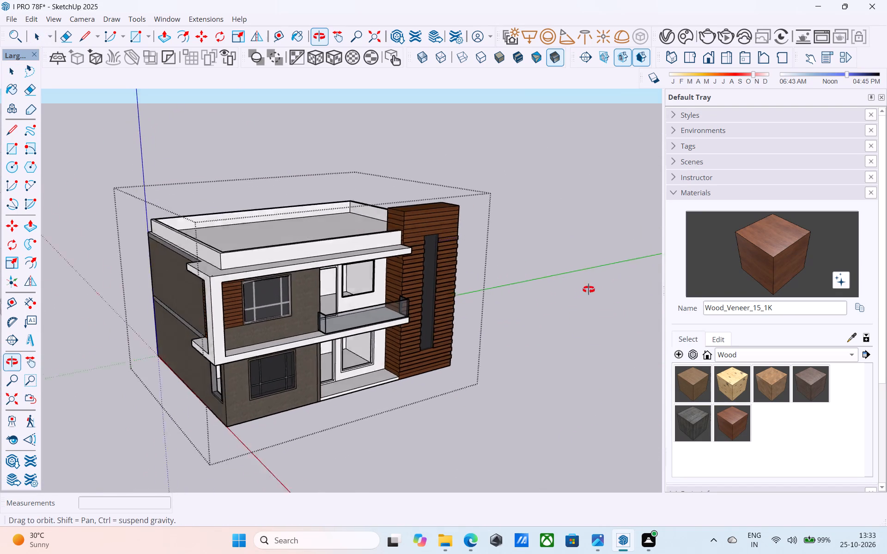
middle_drag(589, 289, 589, 289)
middle_drag(399, 318, 482, 298)
scroll(279, 286, up, 5)
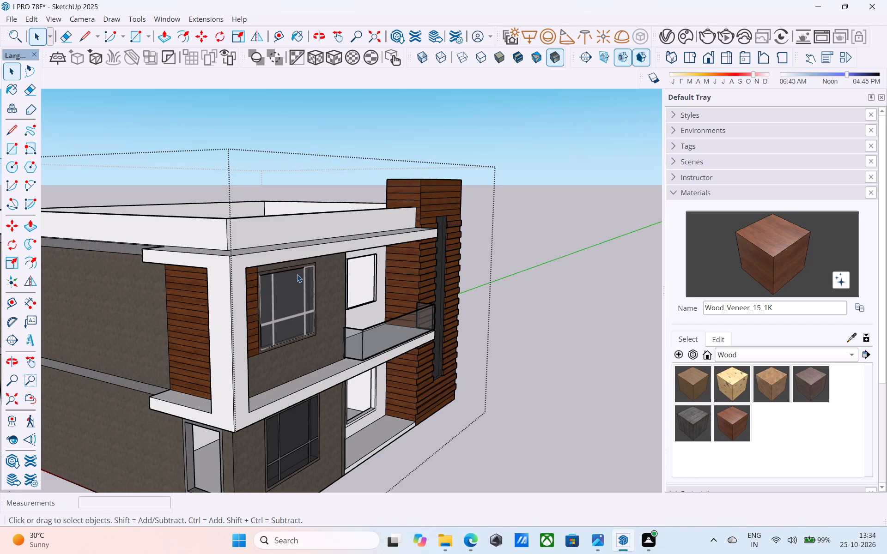
scroll(297, 274, down, 5)
shift+middle_drag(286, 266, 276, 308)
Examine the projecting white frame, its underside and the upper wood-and-stone window wall from the side, front and below.
scroll(270, 306, up, 4)
shift+middle_drag(234, 308, 529, 283)
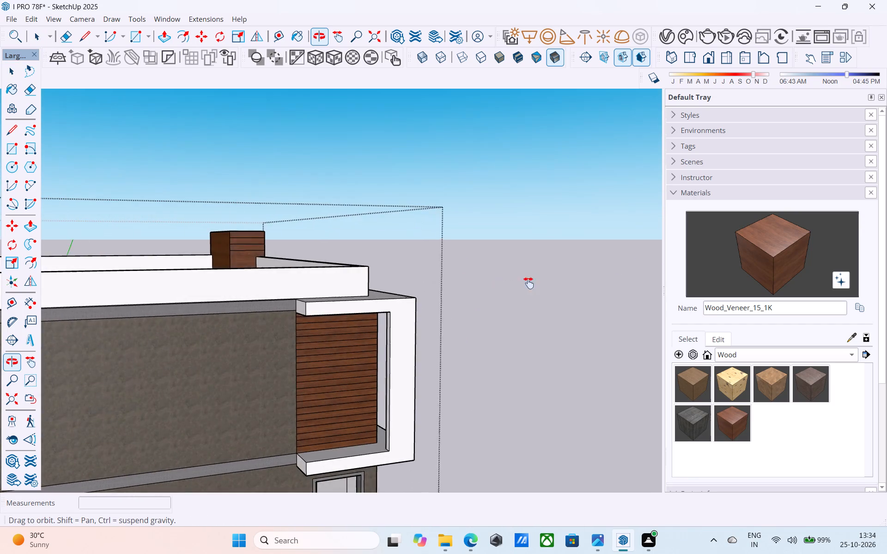
shift+middle_drag(529, 283, 213, 277)
shift+middle_drag(213, 277, 78, 268)
scroll(259, 265, down, 4)
shift+middle_drag(310, 277, 236, 296)
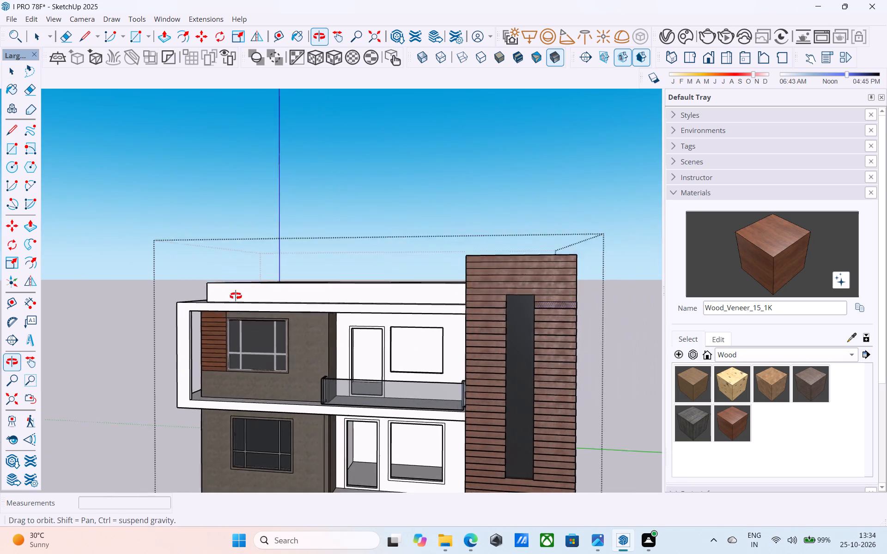
shift+middle_drag(236, 296, 297, 159)
shift+middle_drag(234, 265, 143, 229)
shift+middle_drag(230, 325, 226, 303)
shift+scroll(230, 325, up, 13)
middle_drag(253, 349, 467, 261)
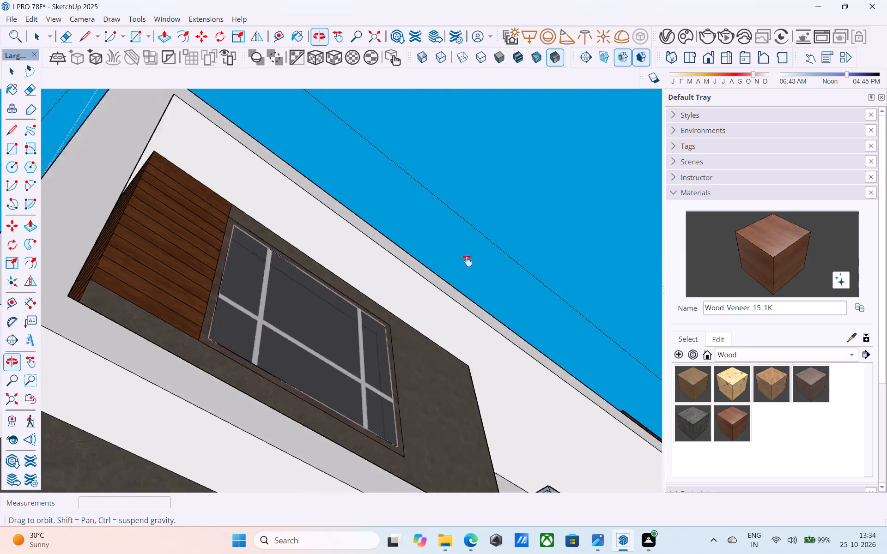
middle_drag(467, 261, 527, 438)
shift+middle_drag(490, 284, 352, 347)
scroll(285, 290, down, 5)
middle_drag(453, 283, 446, 287)
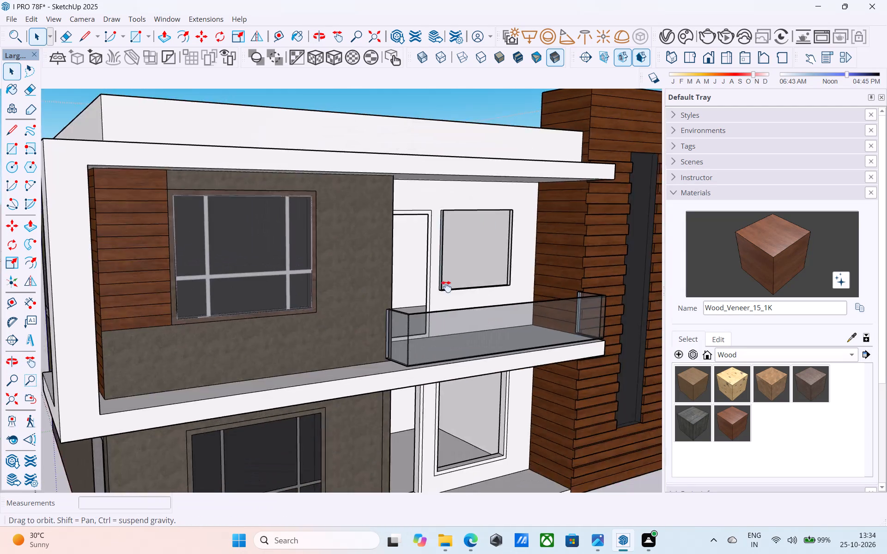
middle_drag(446, 287, 340, 323)
Examine the edges and depth of the upper-floor door and window openings behind the glass balcony.
middle_drag(447, 294, 533, 267)
scroll(529, 269, up, 11)
shift+middle_drag(364, 261, 377, 255)
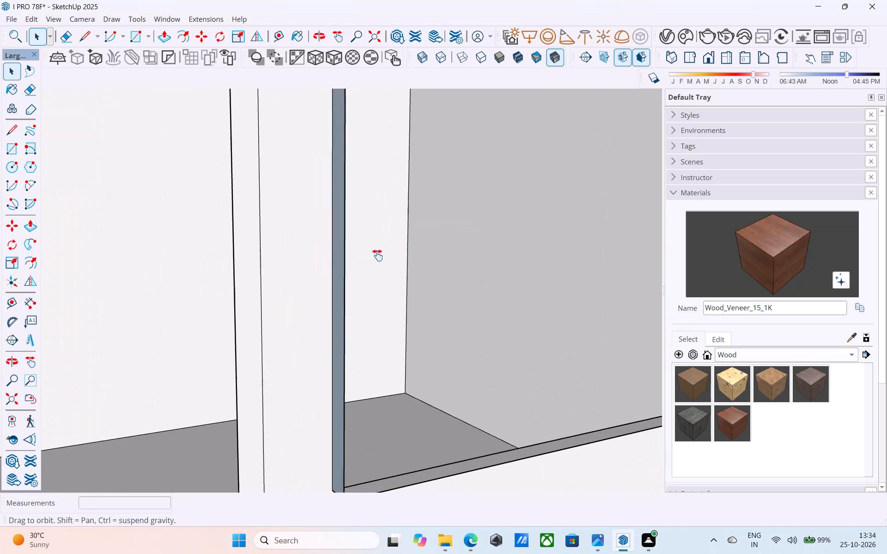
shift+middle_drag(377, 255, 392, 233)
scroll(392, 233, up, 1)
scroll(391, 233, down, 4)
middle_drag(389, 237, 228, 334)
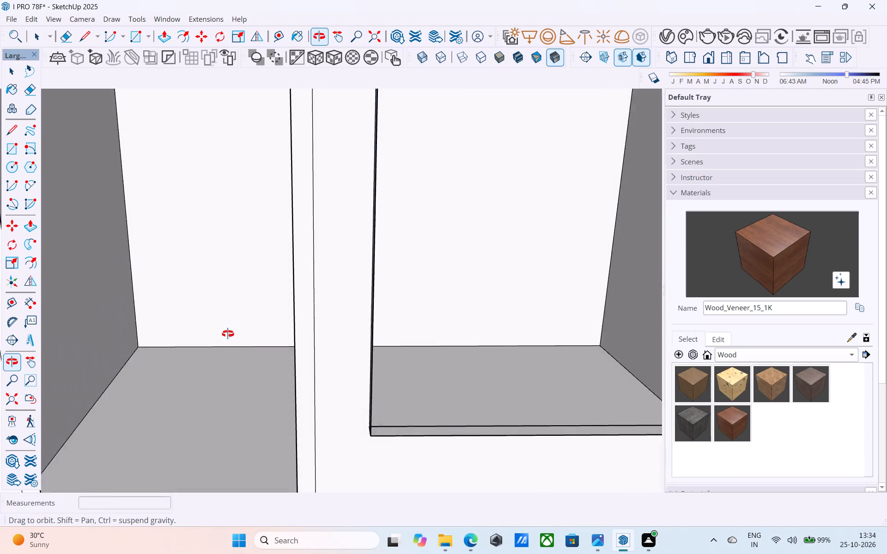
middle_drag(228, 334, 159, 348)
scroll(392, 245, down, 5)
middle_drag(393, 244, 353, 282)
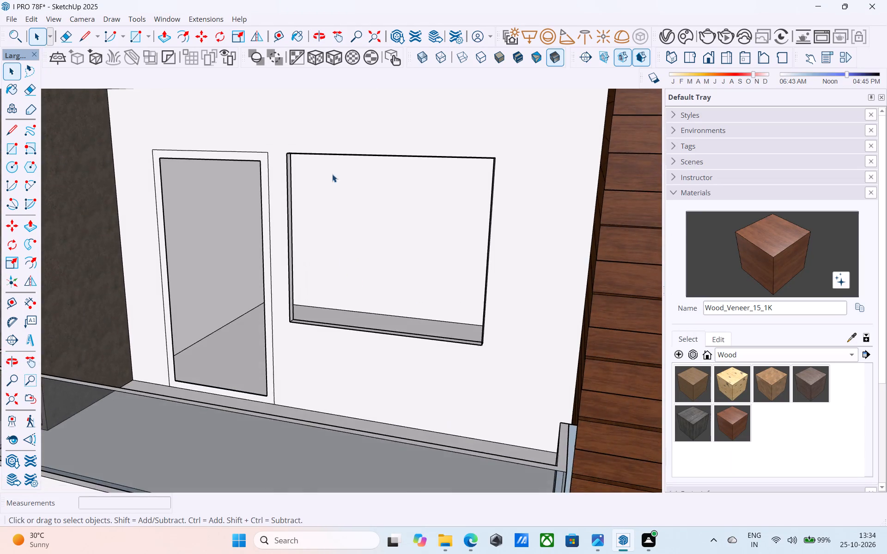
scroll(328, 166, up, 4)
scroll(246, 155, down, 4)
middle_drag(241, 163, 186, 196)
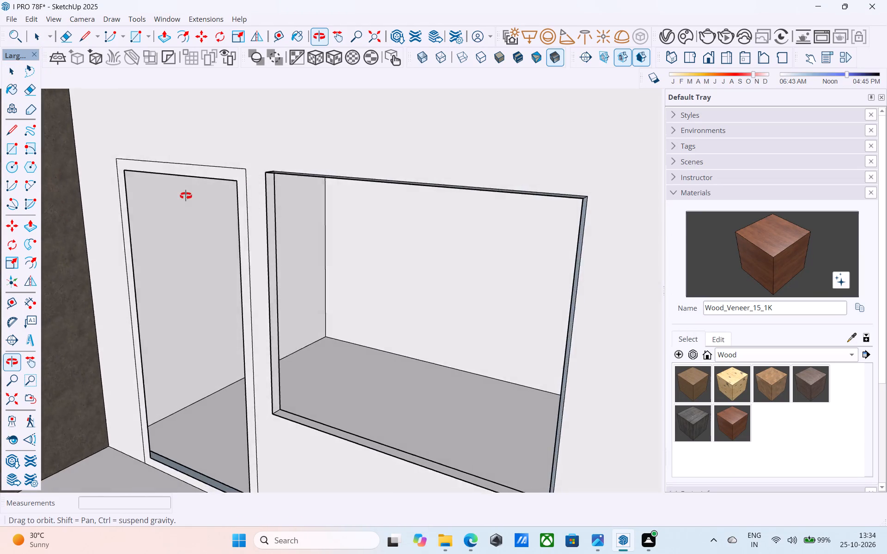
middle_drag(186, 196, 186, 194)
scroll(184, 194, up, 4)
middle_drag(151, 199, 168, 186)
scroll(172, 178, down, 8)
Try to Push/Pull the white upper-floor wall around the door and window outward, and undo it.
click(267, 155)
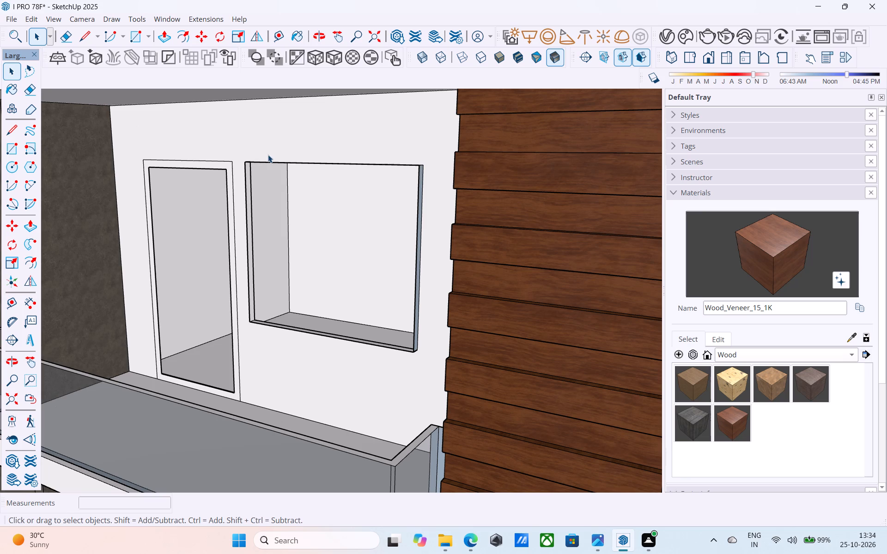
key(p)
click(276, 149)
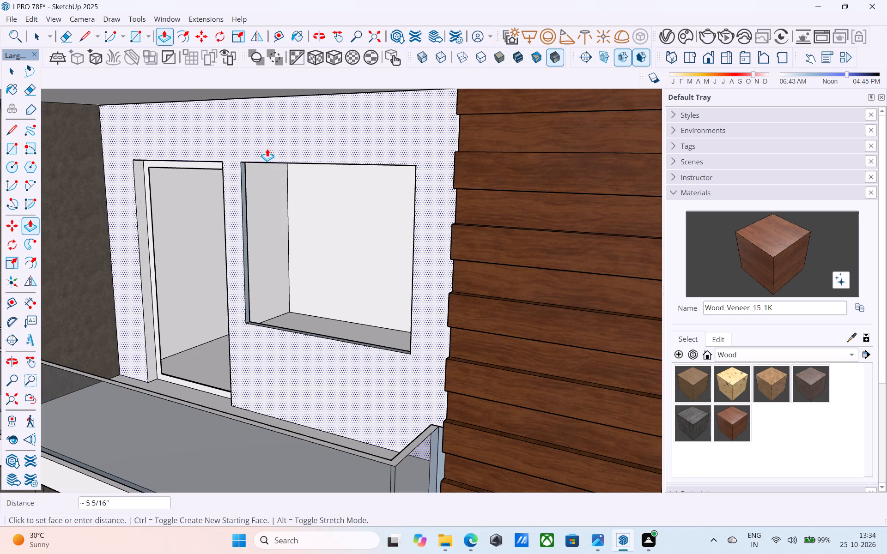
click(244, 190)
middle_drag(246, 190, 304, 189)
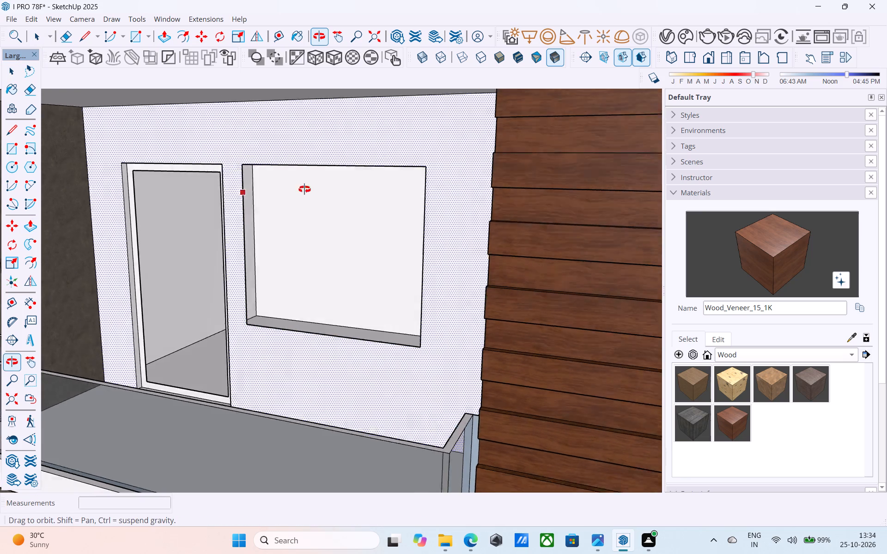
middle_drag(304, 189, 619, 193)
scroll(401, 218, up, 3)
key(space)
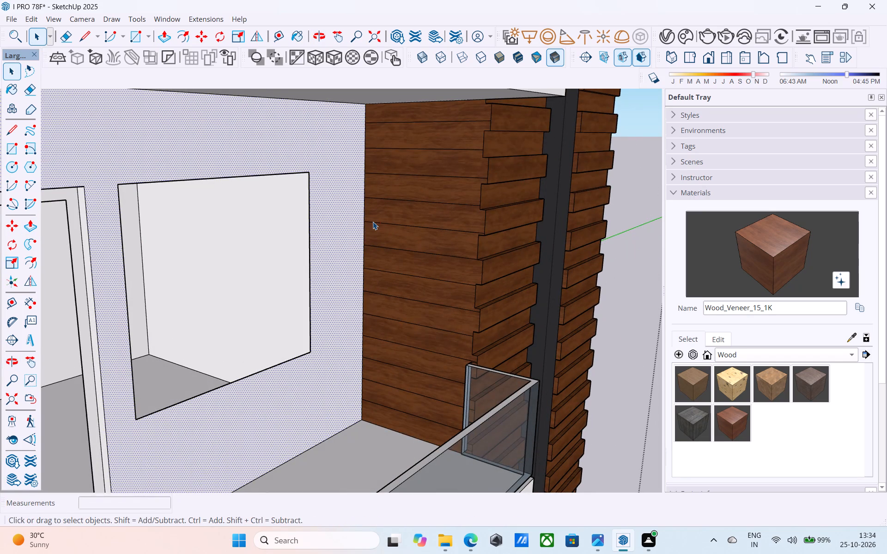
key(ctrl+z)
Examine the upper-floor door and window openings from the balcony side and from inside the room.
scroll(372, 220, down, 4)
key(space)
scroll(199, 205, up, 4)
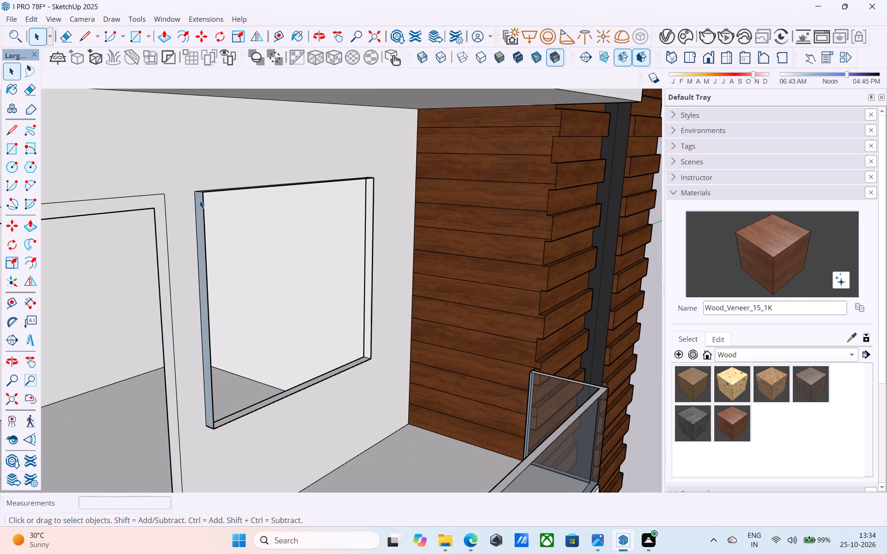
middle_drag(200, 200, 199, 176)
scroll(263, 170, down, 3)
shift+middle_drag(270, 173, 286, 183)
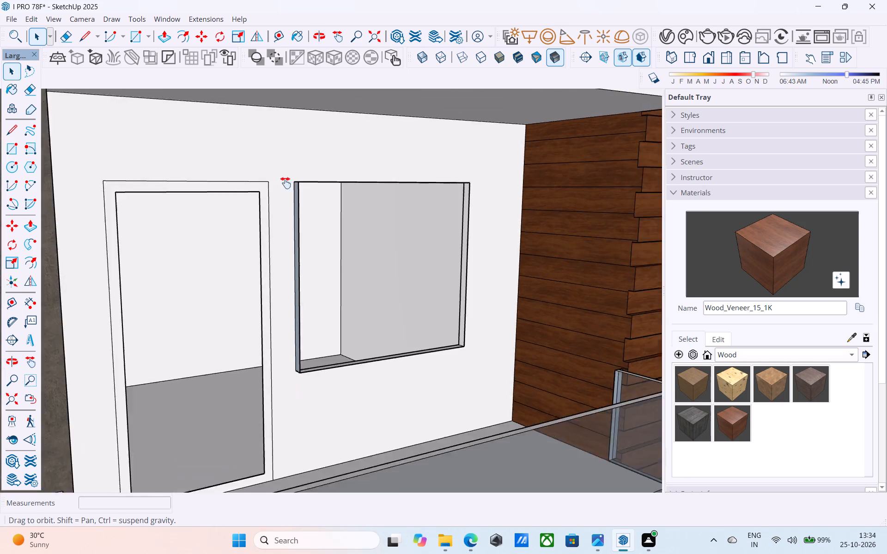
shift+middle_drag(286, 183, 202, 142)
scroll(315, 156, down, 4)
shift+middle_drag(331, 157, 344, 169)
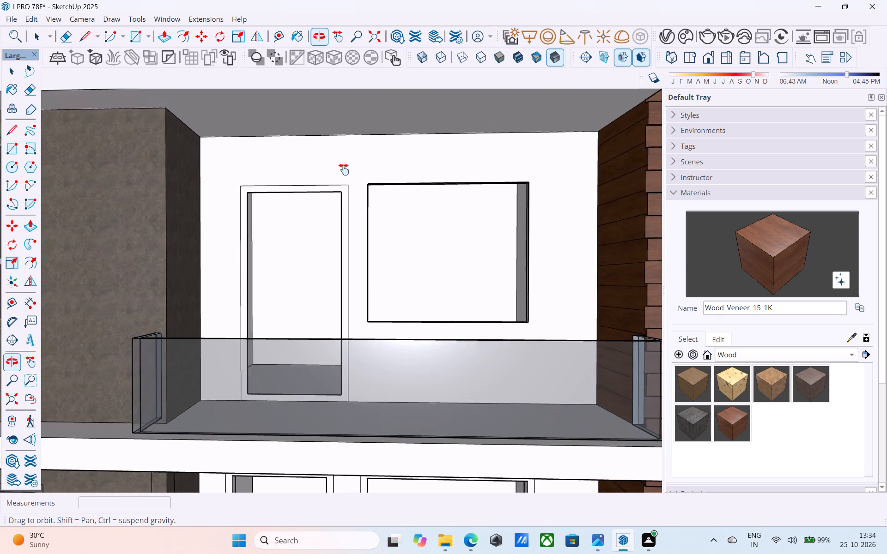
shift+middle_drag(344, 169, 218, 180)
scroll(318, 217, up, 19)
middle_drag(258, 189, 59, 197)
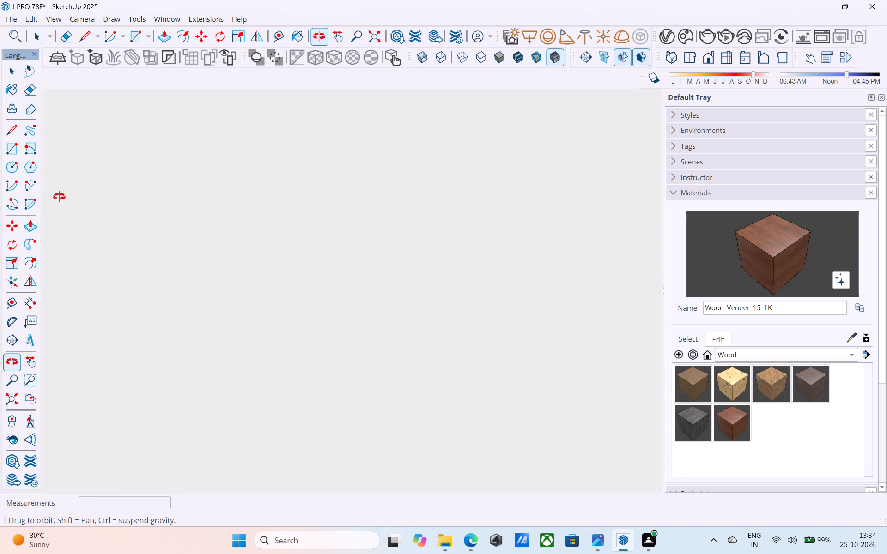
middle_drag(59, 197, 0, 204)
shift+scroll(314, 218, down, 2)
shift+middle_drag(340, 215, 489, 188)
scroll(486, 180, down, 2)
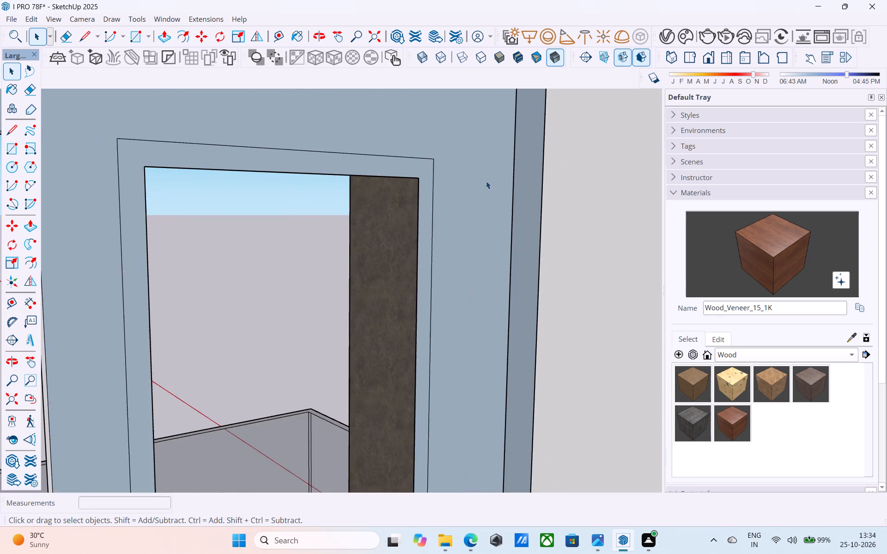
scroll(486, 181, down, 3)
shift+middle_drag(488, 187, 620, 167)
scroll(619, 167, down, 4)
shift+middle_drag(620, 169, 444, 169)
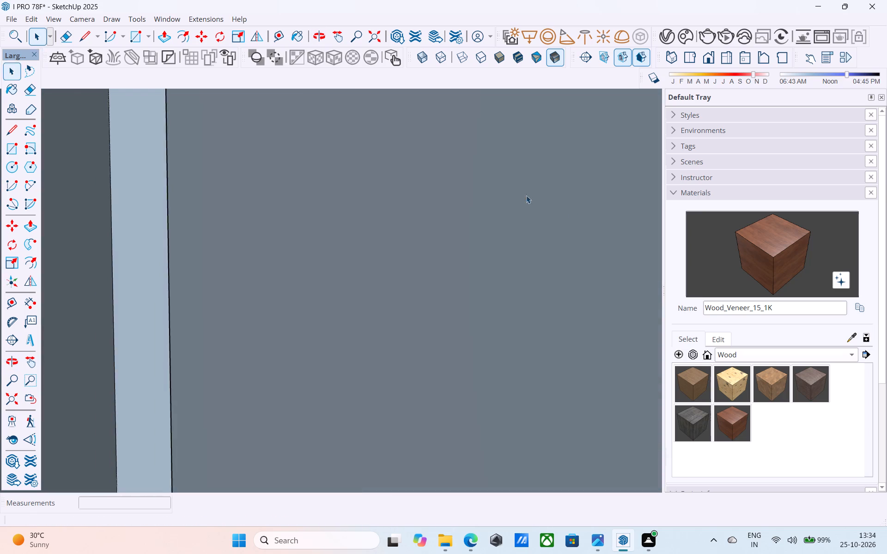
middle_drag(568, 211, 304, 190)
shift+middle_drag(475, 242, 219, 205)
shift+middle_drag(460, 222, 286, 220)
shift+middle_drag(539, 251, 318, 223)
shift+middle_drag(473, 229, 518, 265)
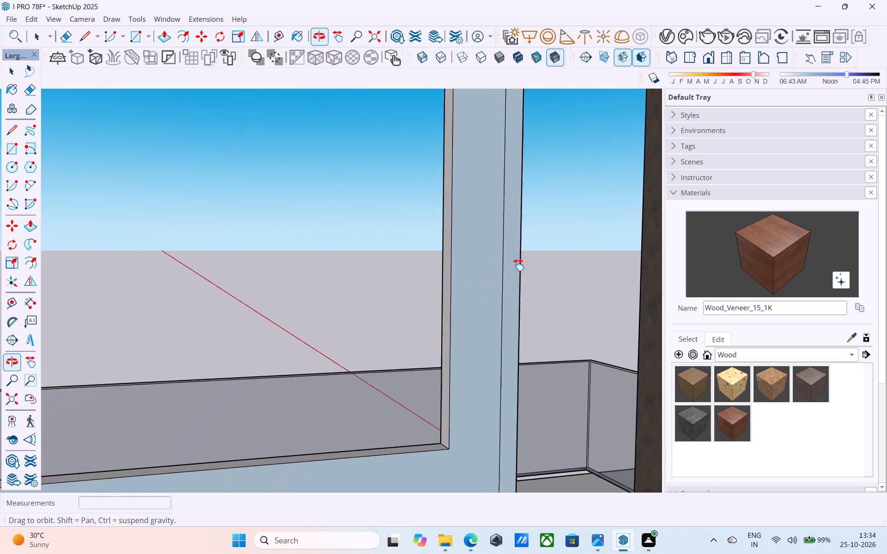
shift+middle_drag(518, 265, 422, 292)
Draw a 10' by 14' rectangle from corner to corner over the room side of the upper-floor door and window wall.
key(r)
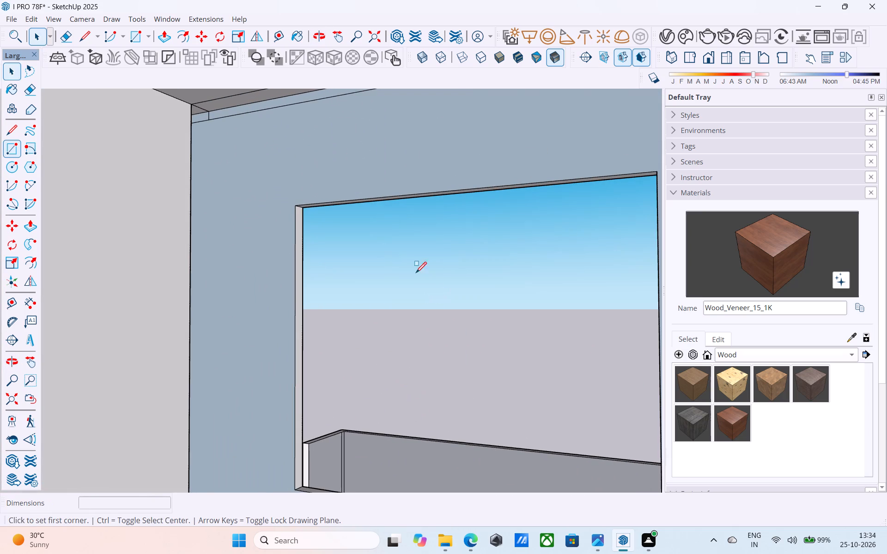
click(186, 97)
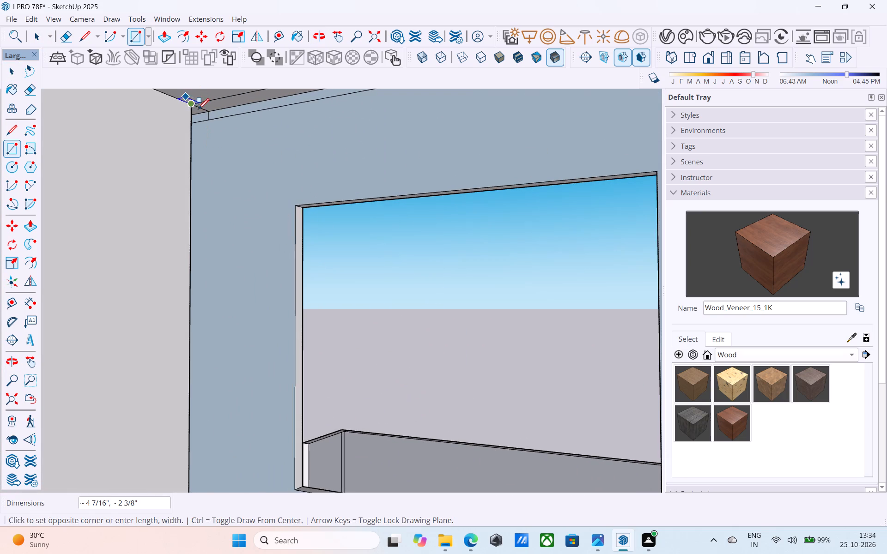
key(r)
click(195, 108)
scroll(200, 108, down, 3)
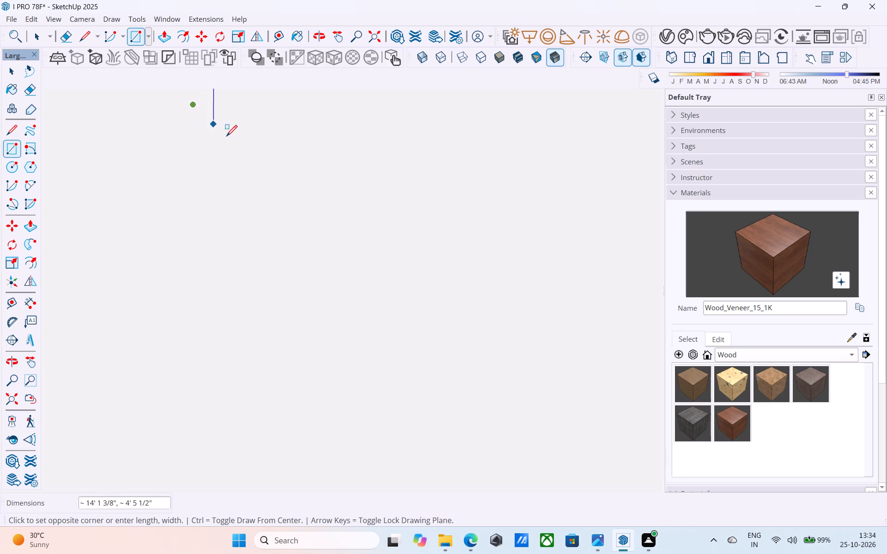
middle_drag(230, 142, 120, 177)
scroll(389, 311, up, 20)
scroll(389, 311, up, 1)
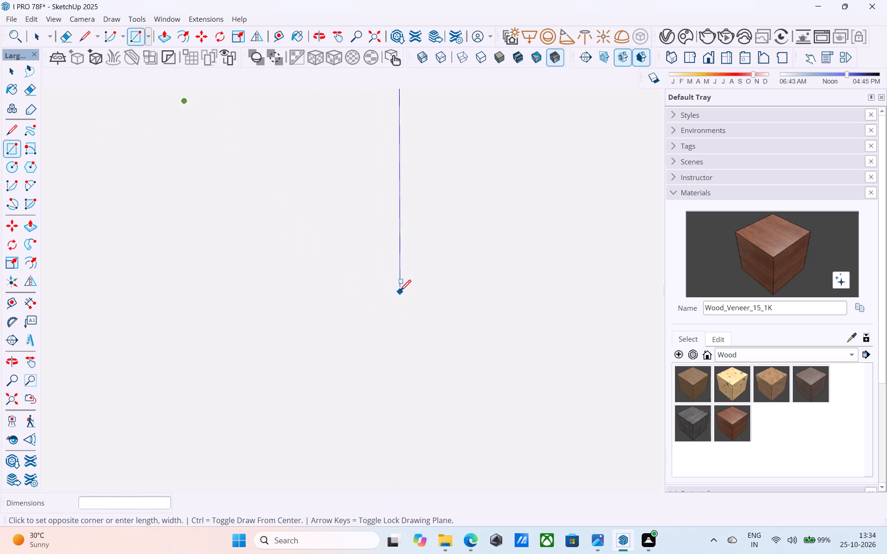
scroll(400, 292, up, 6)
scroll(403, 294, down, 1)
scroll(403, 295, up, 18)
scroll(405, 301, up, 8)
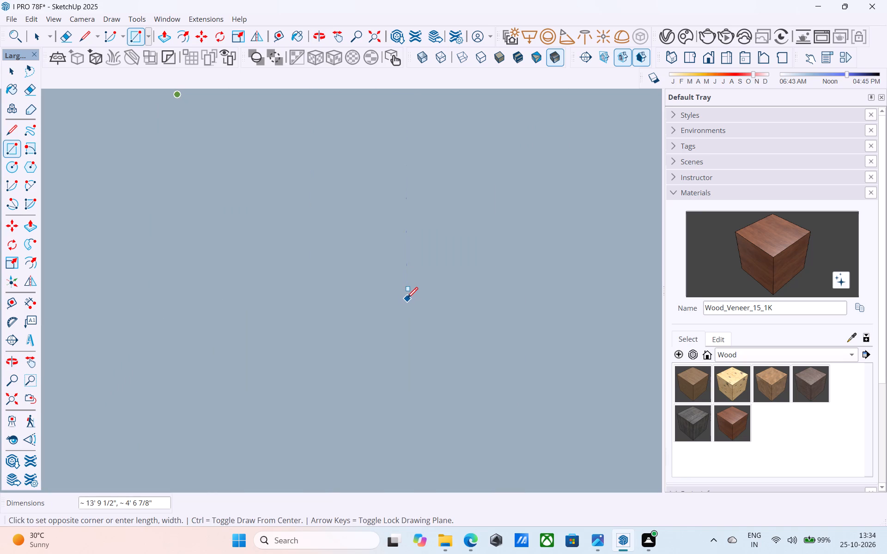
scroll(407, 299, up, 20)
scroll(407, 299, up, 13)
scroll(405, 296, down, 2)
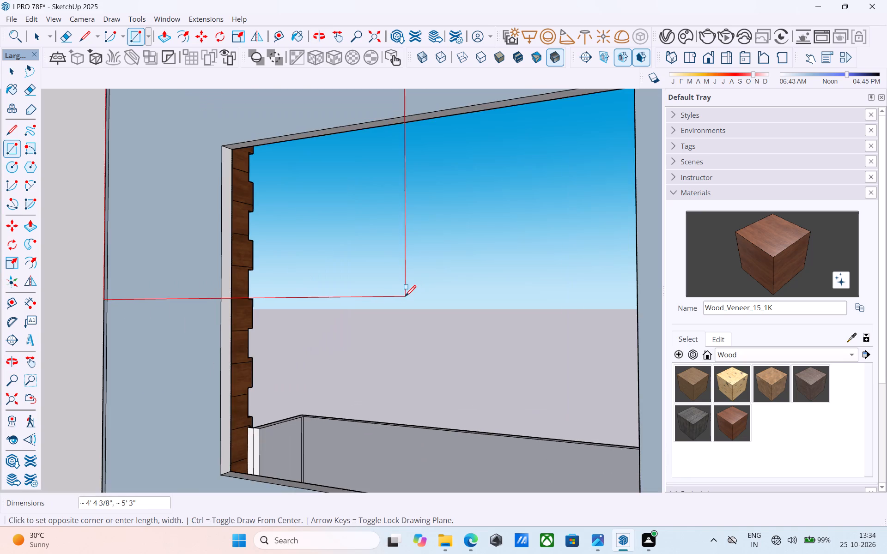
scroll(405, 301, down, 1)
shift+middle_drag(493, 378, 498, 324)
shift+middle_drag(530, 378, 522, 308)
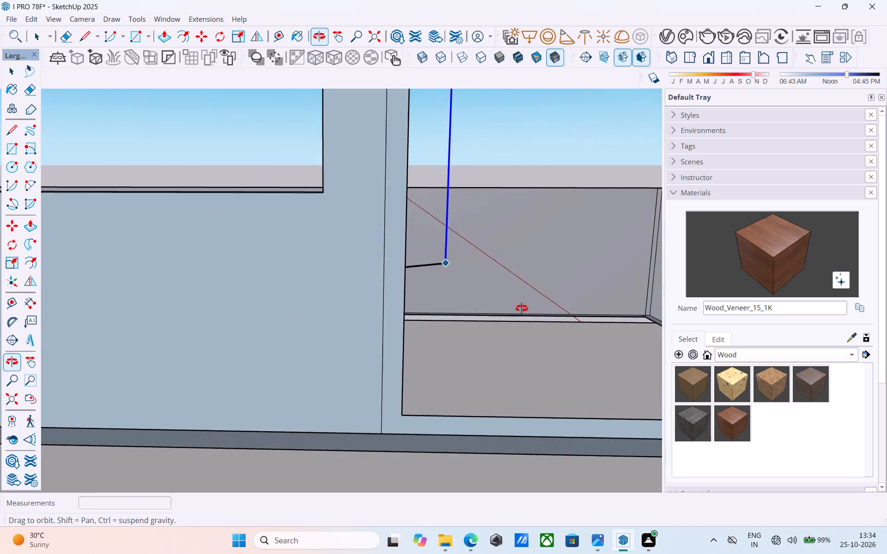
shift+middle_drag(522, 308, 533, 312)
shift+middle_drag(508, 313, 352, 267)
shift+middle_drag(468, 346, 412, 317)
click(546, 336)
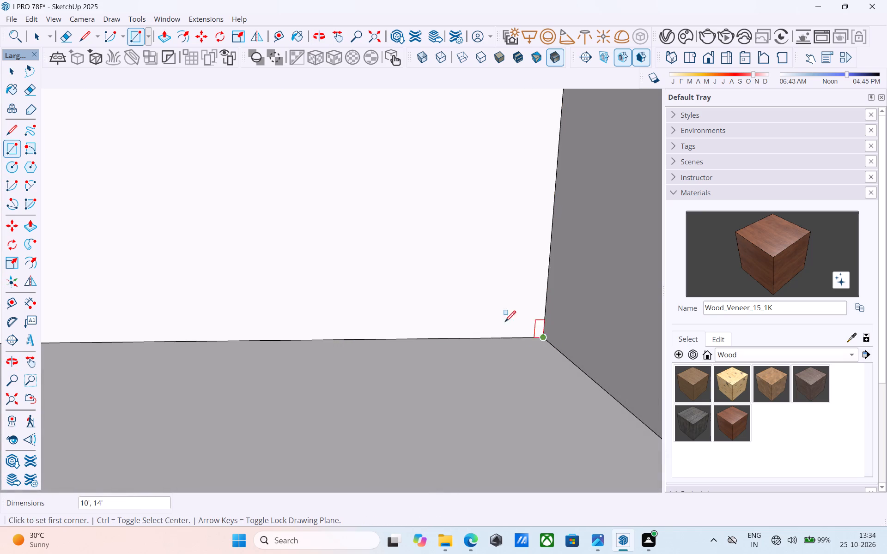
scroll(340, 220, up, 20)
scroll(340, 220, up, 9)
key(space)
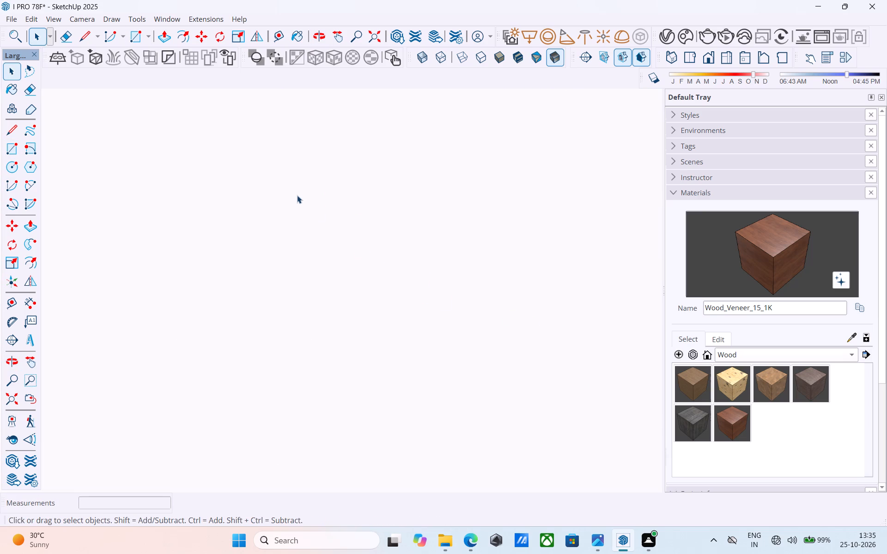
Push/Pull the white wall face around the upper-floor door and window outward about 1 7/8".
scroll(297, 195, up, 20)
scroll(297, 195, up, 18)
scroll(303, 186, up, 20)
scroll(303, 186, up, 17)
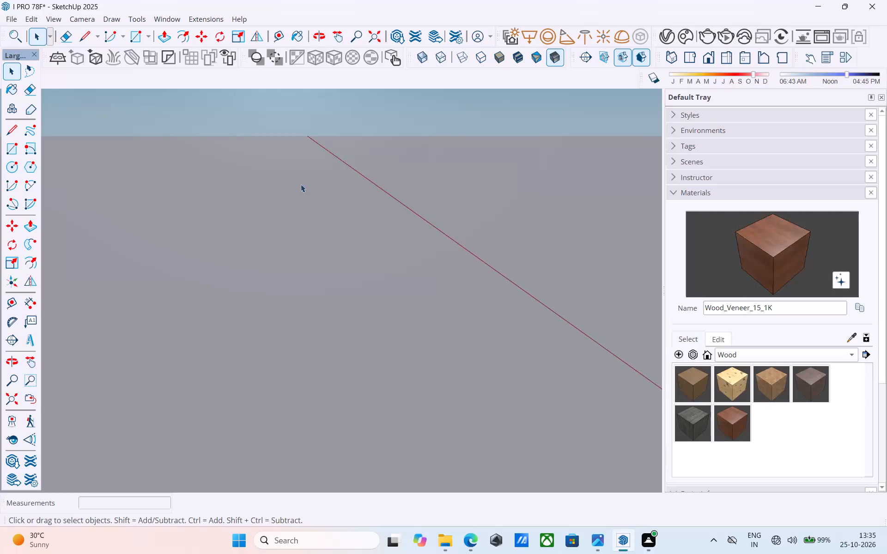
scroll(301, 184, up, 7)
middle_drag(299, 184, 676, 227)
middle_drag(474, 211, 649, 215)
scroll(539, 192, down, 9)
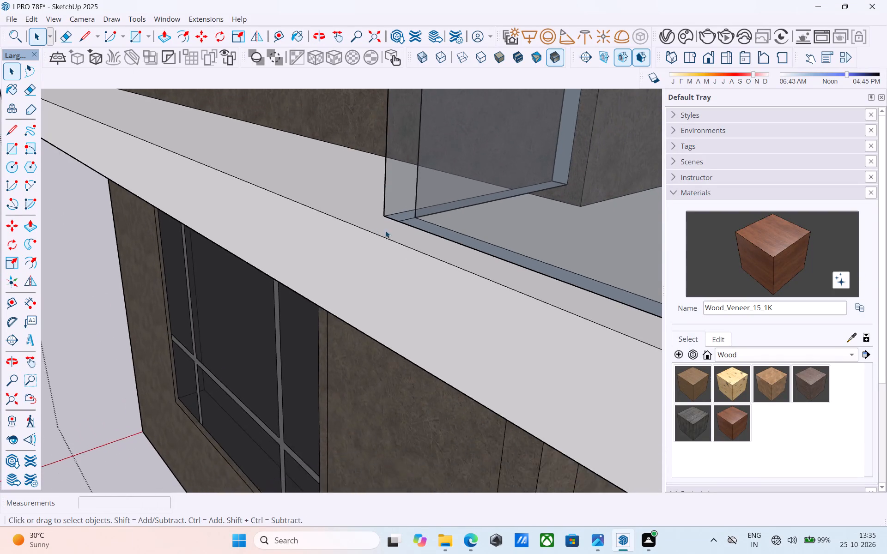
scroll(385, 230, down, 20)
scroll(385, 230, down, 1)
middle_drag(372, 252, 501, 242)
scroll(562, 166, up, 2)
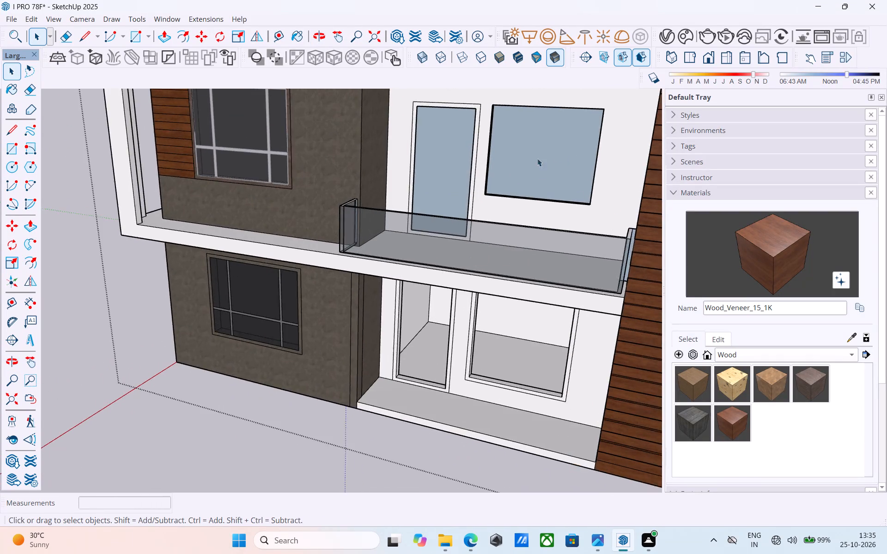
scroll(503, 175, down, 4)
middle_drag(506, 158, 521, 209)
scroll(520, 211, up, 9)
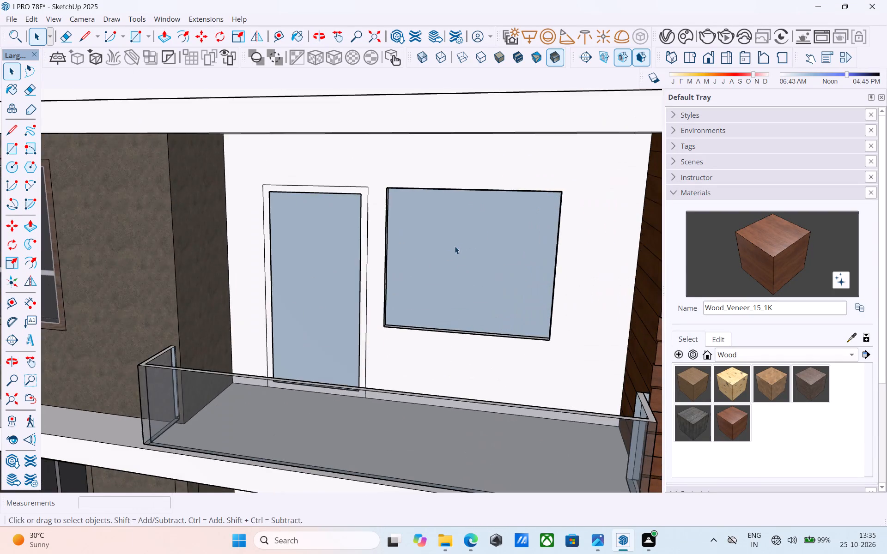
shift+middle_drag(433, 265, 653, 295)
scroll(450, 281, up, 5)
scroll(340, 239, down, 3)
shift+middle_drag(337, 253, 395, 293)
middle_drag(405, 249, 387, 170)
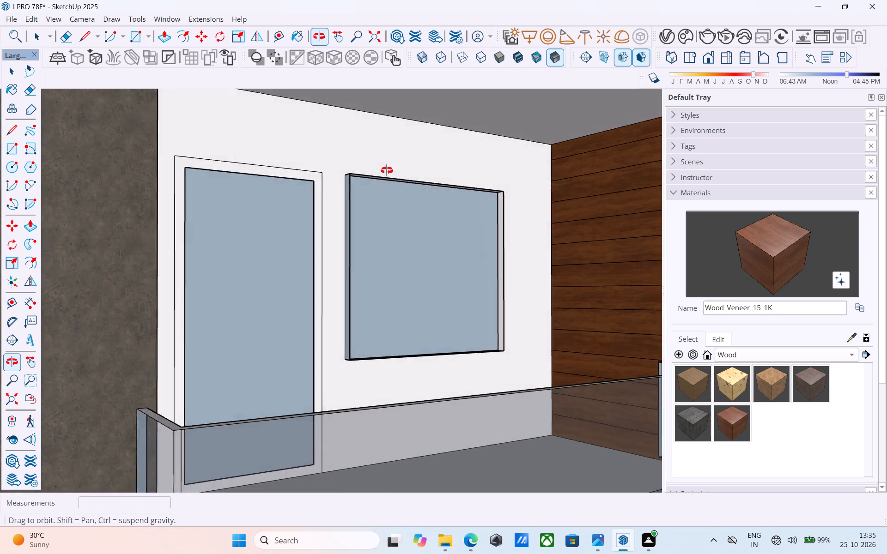
middle_drag(387, 170, 159, 224)
click(175, 212)
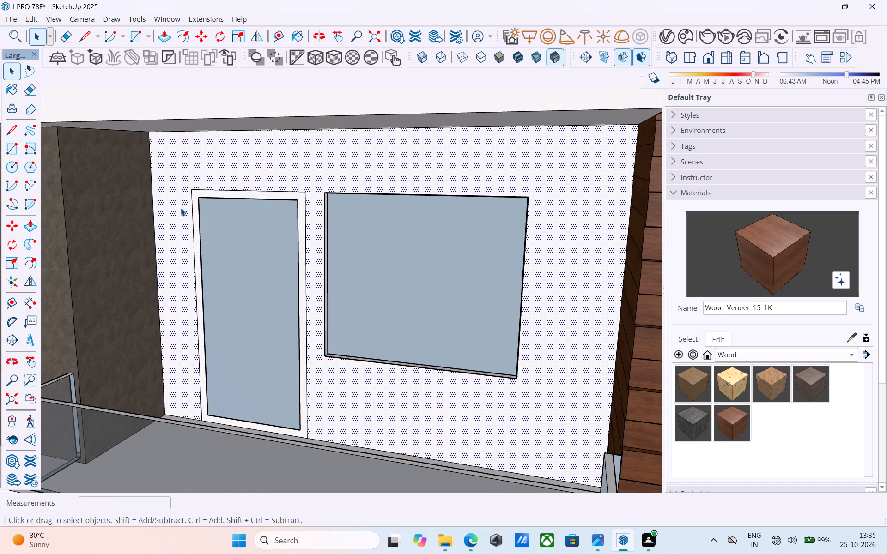
key(p)
click(181, 208)
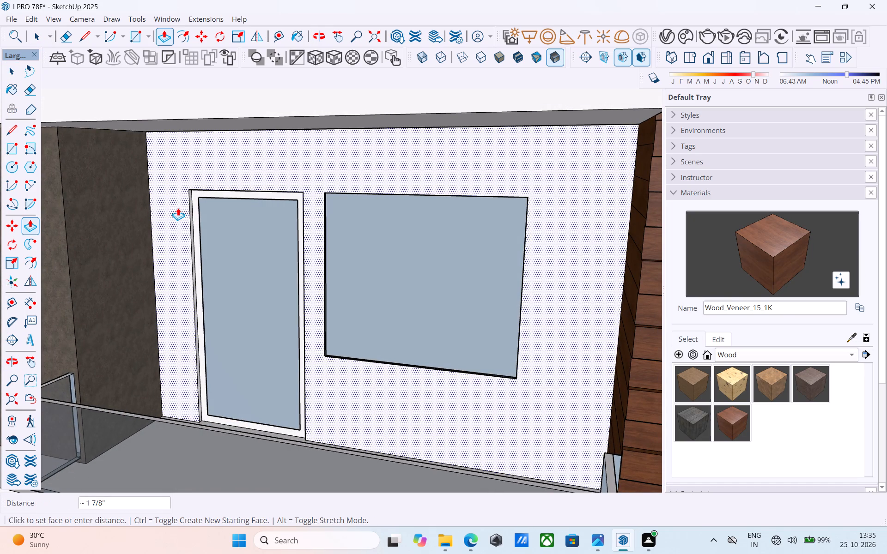
click(178, 208)
Push/Pull the same wall face outward about another 1 1/8", flush with the window frame's outer corner.
middle_drag(280, 199, 244, 187)
scroll(328, 206, up, 5)
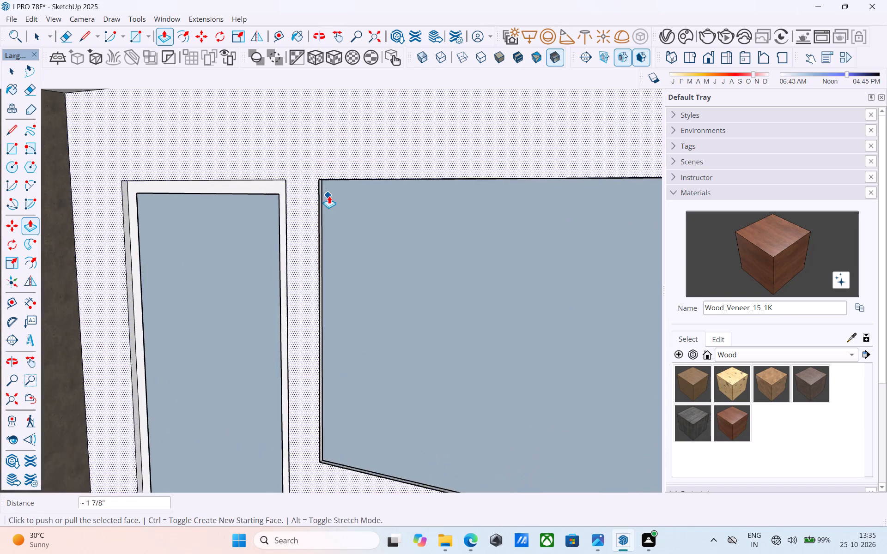
scroll(329, 196, up, 8)
scroll(299, 169, up, 1)
middle_drag(299, 168, 488, 298)
middle_drag(295, 192, 328, 112)
scroll(326, 124, down, 18)
scroll(322, 197, up, 2)
scroll(322, 197, down, 6)
scroll(320, 197, up, 1)
scroll(320, 197, down, 19)
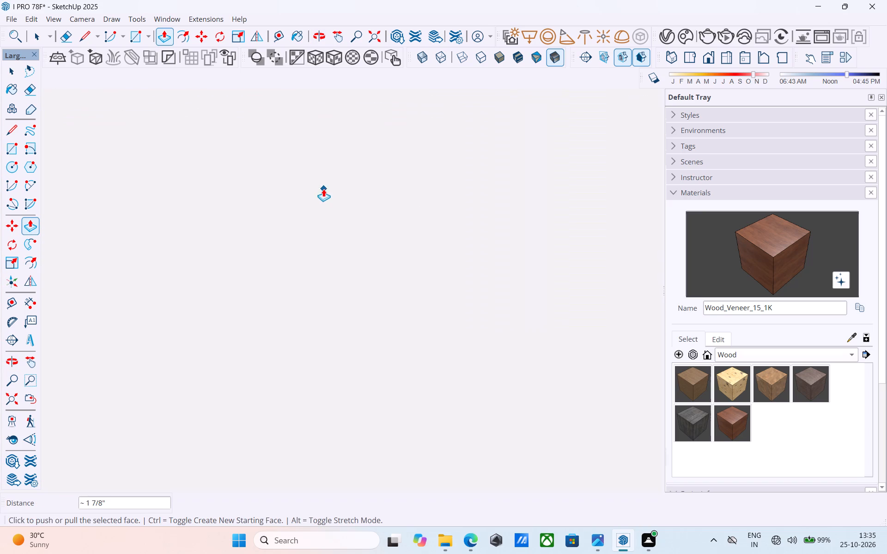
scroll(323, 189, down, 20)
scroll(323, 189, down, 7)
scroll(321, 175, up, 1)
scroll(320, 172, down, 19)
scroll(270, 220, up, 2)
middle_drag(269, 220, 270, 206)
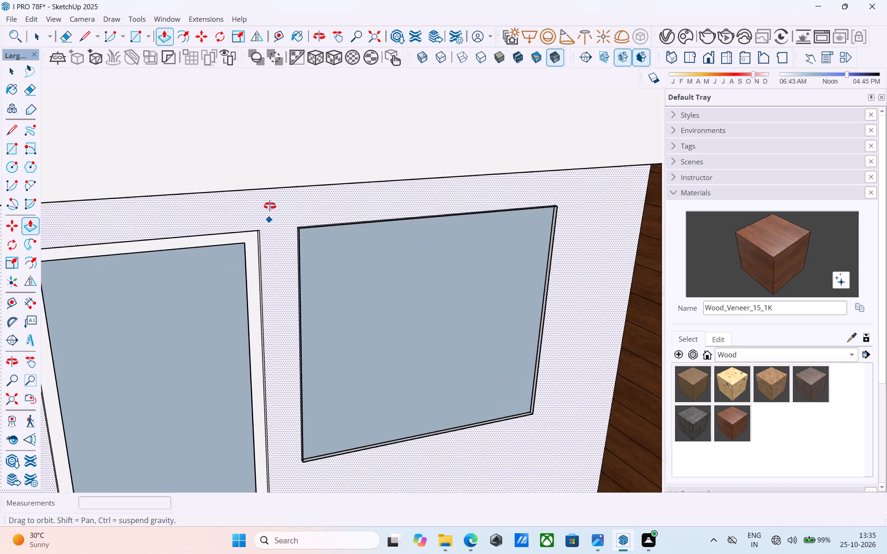
middle_drag(270, 206, 276, 187)
scroll(288, 225, up, 10)
scroll(274, 249, down, 1)
scroll(274, 249, up, 2)
click(311, 193)
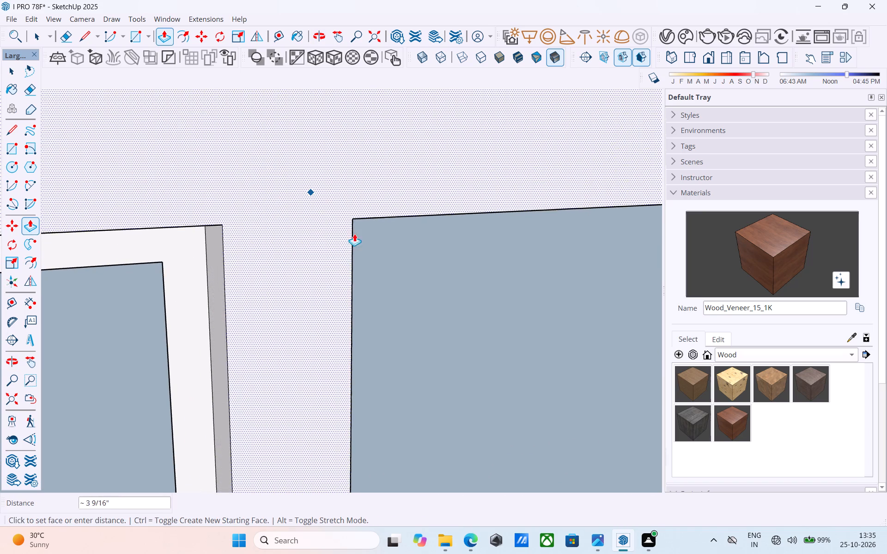
middle_drag(354, 231, 183, 187)
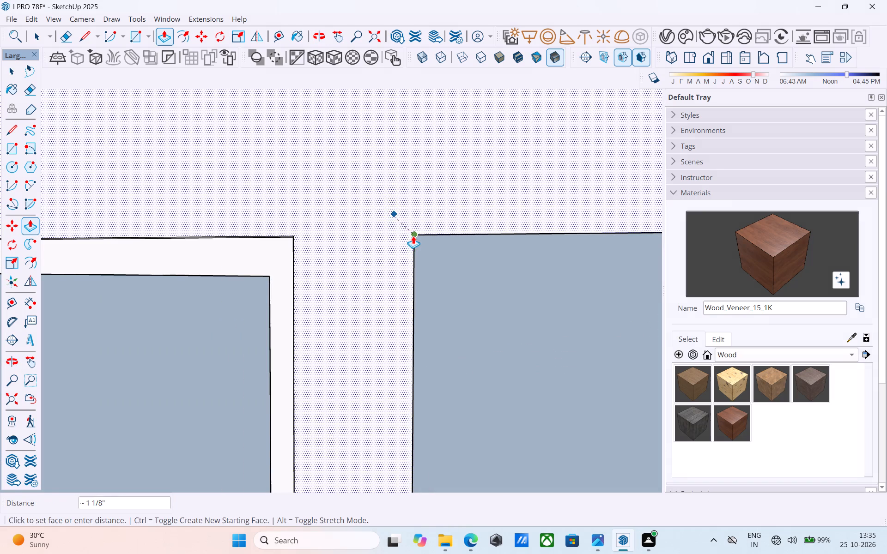
click(413, 235)
Draw a rectangle about 5' 5/16" by 5' 9" over the upper-floor window opening, between its opposite corners.
scroll(393, 196, down, 18)
middle_drag(383, 209, 412, 234)
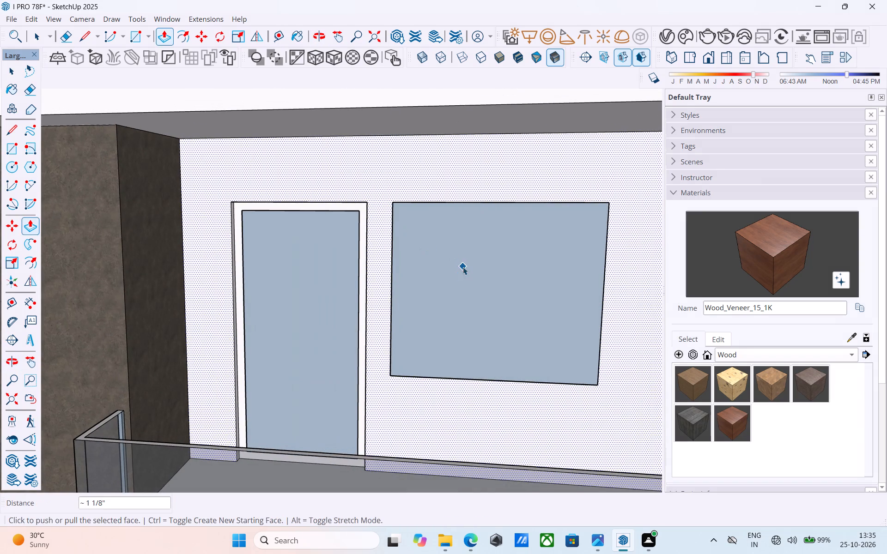
key(space)
click(463, 267)
key(r)
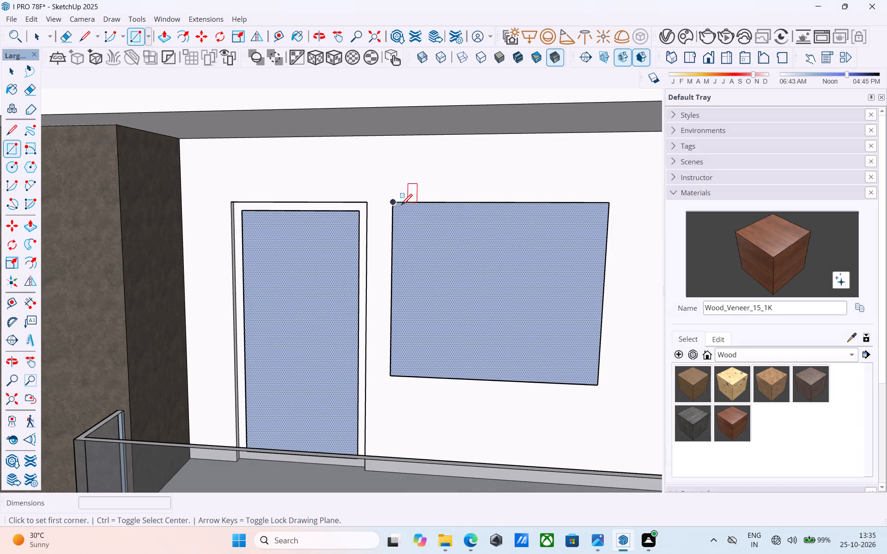
click(391, 205)
click(600, 385)
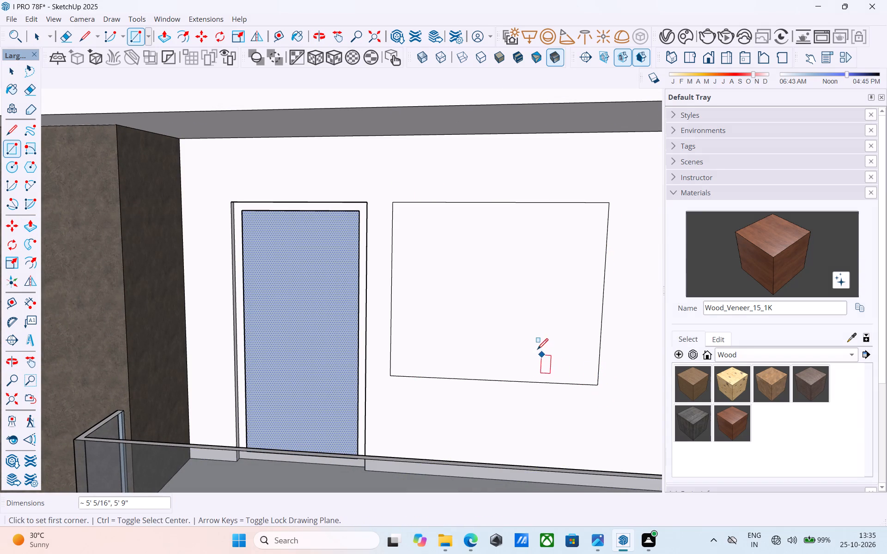
Push/Pull the window rectangle 9" inward to cut the opening through the wall.
key(space)
click(534, 347)
key(p)
click(523, 343)
click(520, 319)
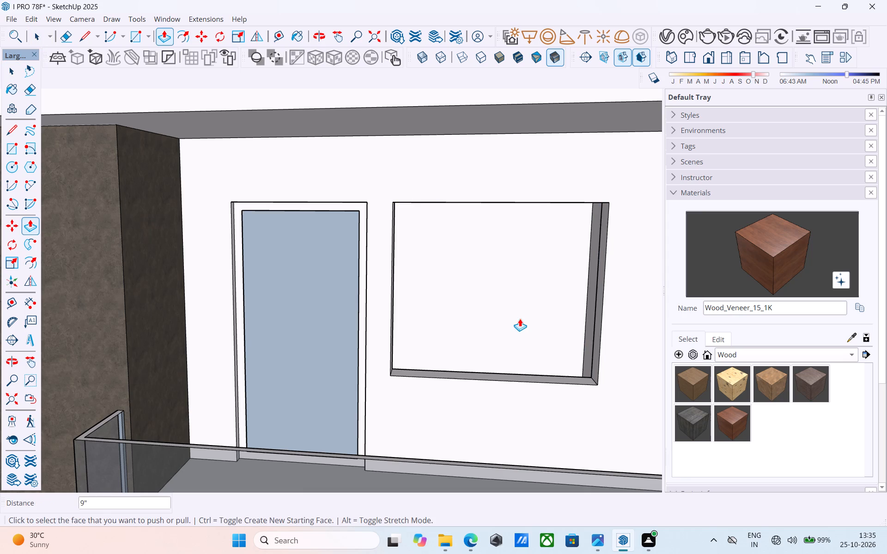
Draw a 7' 6" by 3' 6" rectangle over the upper-floor door opening, between the inner corners of its frame.
scroll(520, 316, down, 3)
middle_drag(519, 317, 503, 313)
scroll(503, 313, up, 7)
scroll(499, 300, down, 6)
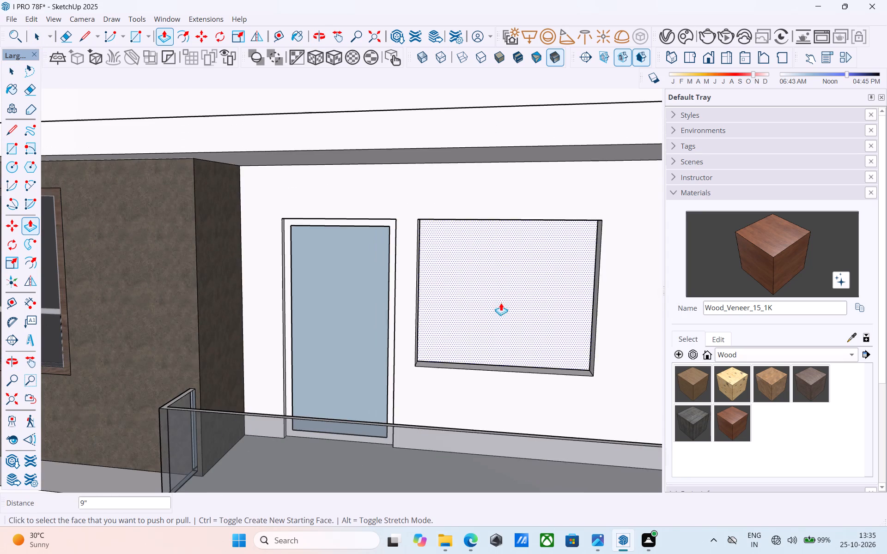
shift+middle_drag(381, 306, 384, 280)
scroll(302, 267, up, 7)
middle_drag(301, 257, 297, 255)
scroll(294, 254, up, 1)
key(r)
click(274, 222)
scroll(274, 222, down, 10)
middle_drag(294, 267, 422, 373)
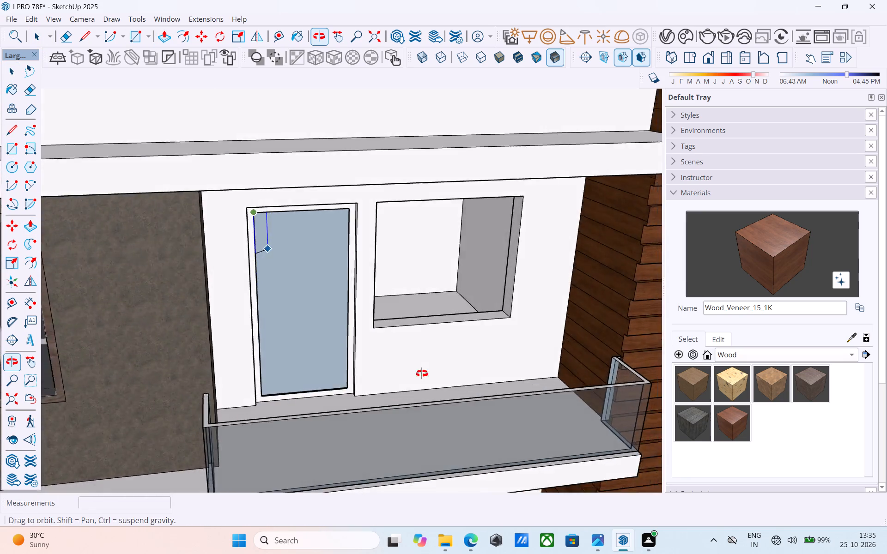
middle_drag(422, 373, 472, 381)
scroll(361, 365, up, 9)
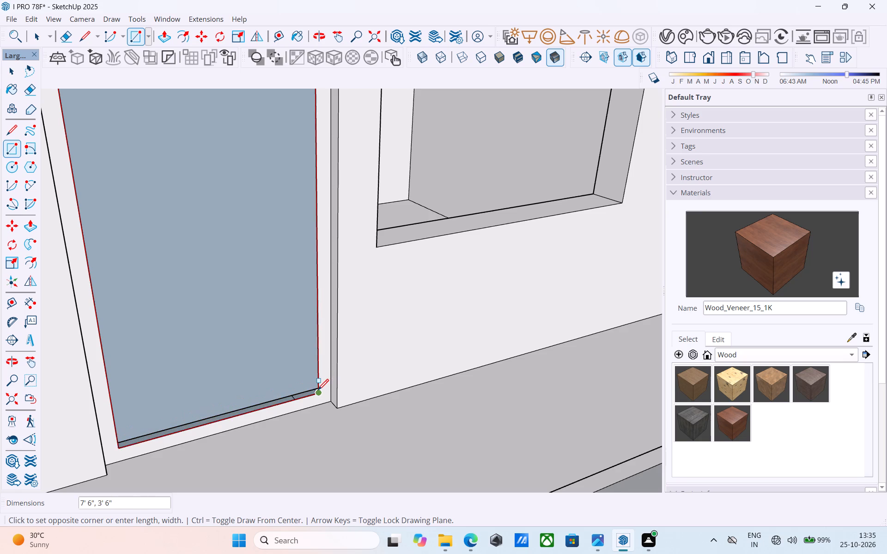
click(318, 391)
Push/Pull the door rectangle inward about 6" to cut the doorway through the wall.
scroll(318, 391, down, 5)
middle_drag(319, 393, 286, 359)
key(space)
click(273, 337)
key(p)
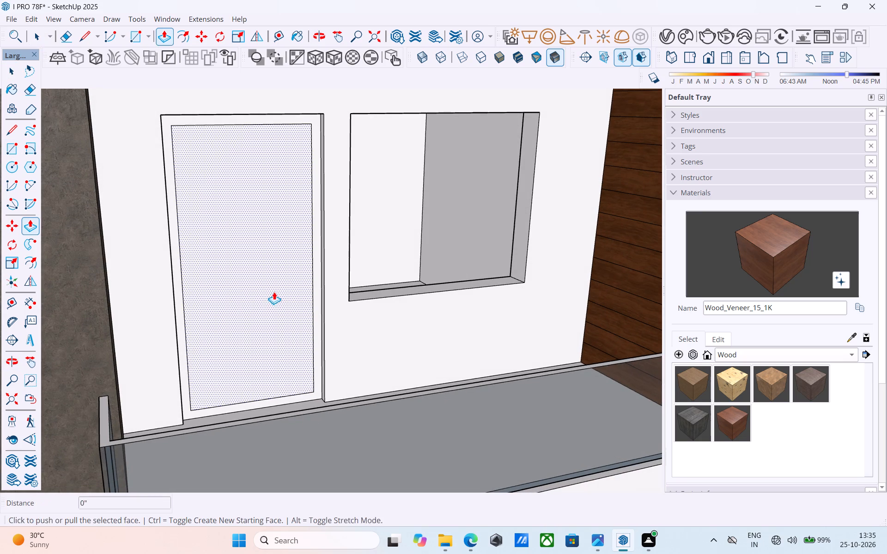
click(274, 292)
click(270, 261)
Inspect the newly cut door and window openings up close, then review the whole facade from outside.
scroll(270, 260, down, 4)
middle_drag(270, 260, 289, 302)
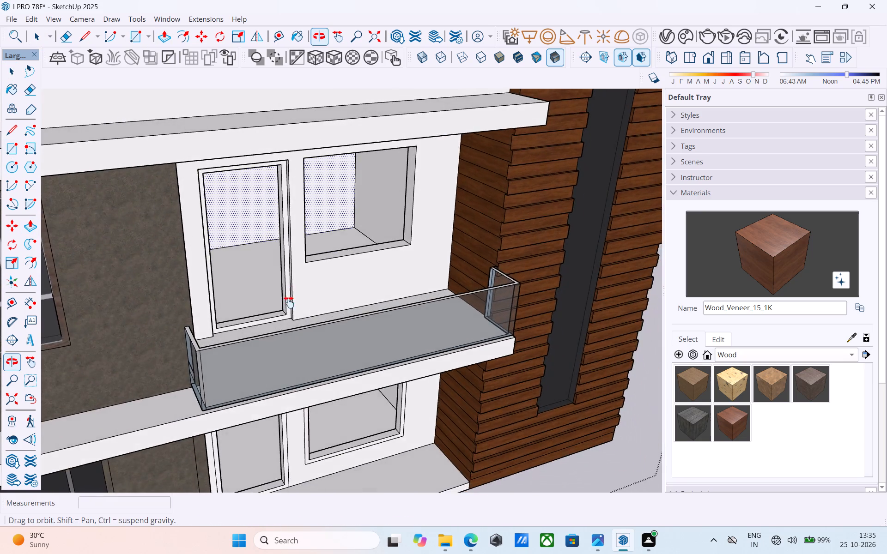
middle_drag(289, 302, 236, 286)
scroll(361, 377, up, 9)
shift+middle_drag(409, 353, 316, 391)
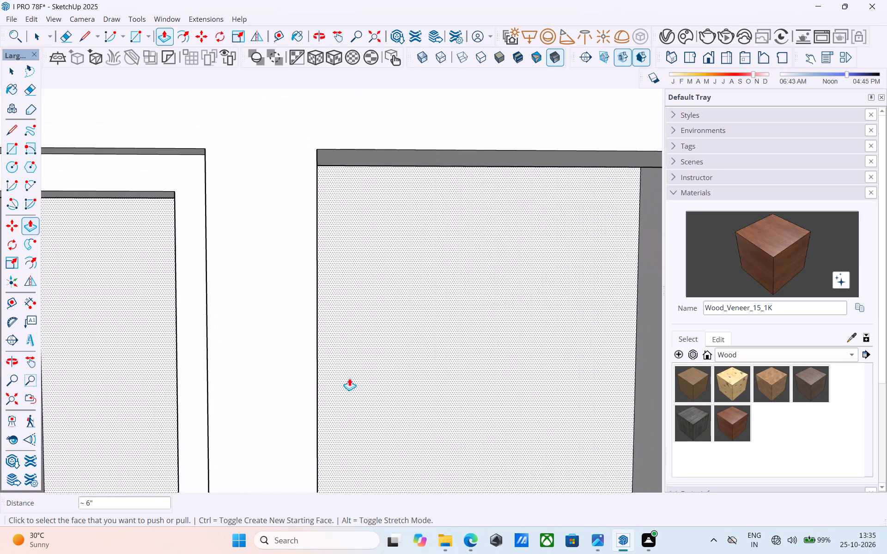
scroll(376, 370, up, 17)
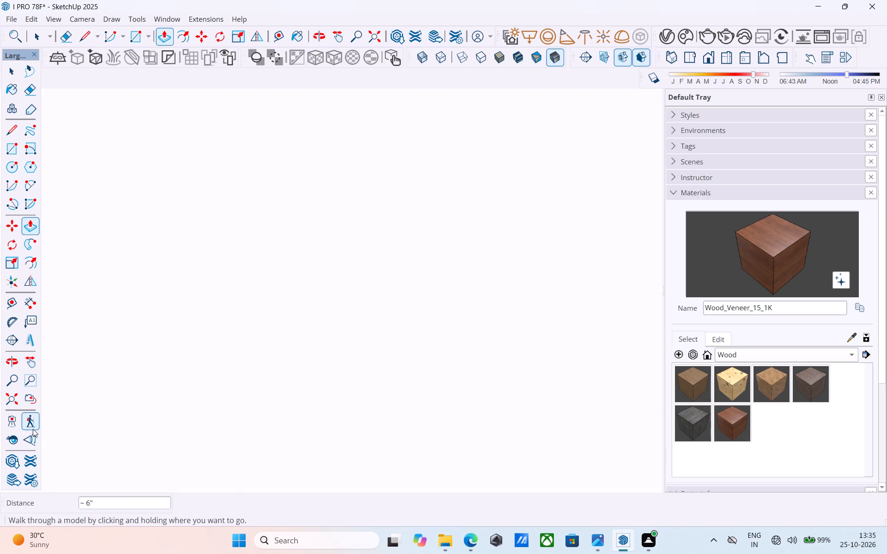
click(8, 437)
drag(149, 385, 622, 326)
drag(269, 337, 729, 292)
drag(404, 327, 775, 274)
drag(318, 283, 501, 251)
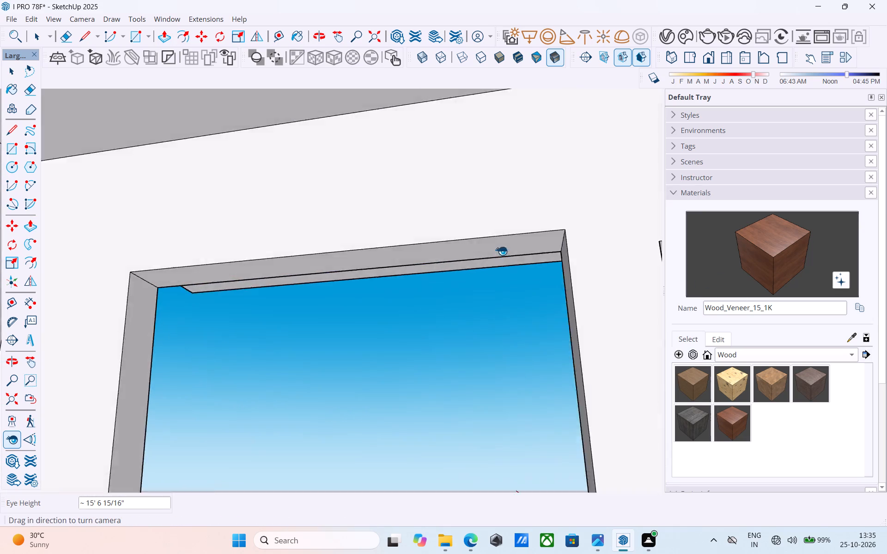
drag(501, 251, 535, 385)
scroll(419, 247, up, 20)
scroll(419, 247, up, 1)
scroll(385, 215, up, 3)
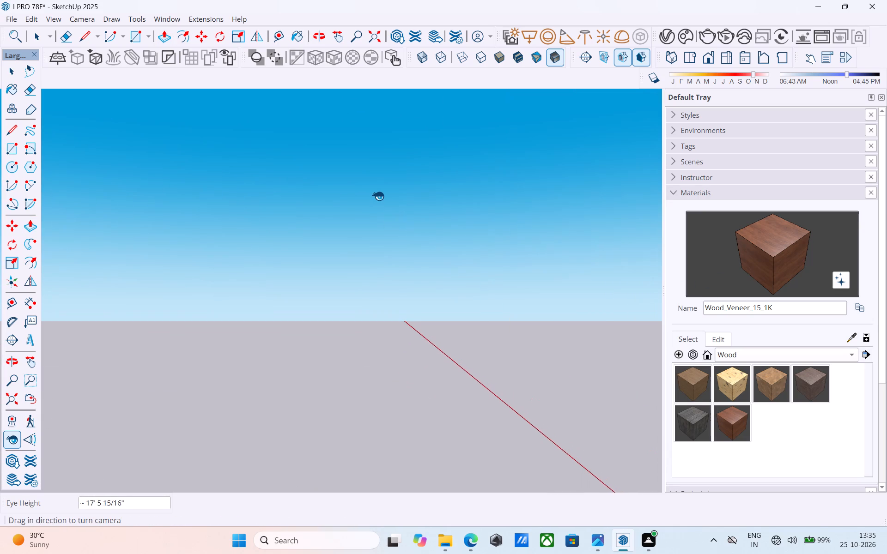
scroll(378, 196, up, 13)
drag(377, 195, 531, 239)
drag(415, 230, 816, 268)
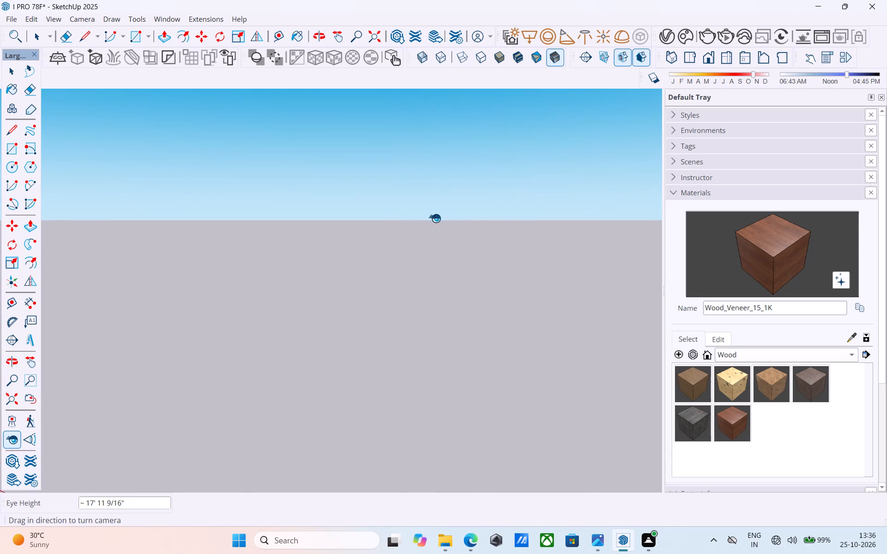
drag(408, 219, 794, 282)
drag(334, 286, 595, 225)
scroll(523, 233, down, 16)
middle_drag(423, 252, 622, 254)
scroll(422, 221, down, 3)
middle_drag(413, 240, 437, 184)
scroll(535, 222, up, 4)
scroll(530, 206, down, 1)
middle_drag(526, 205, 546, 263)
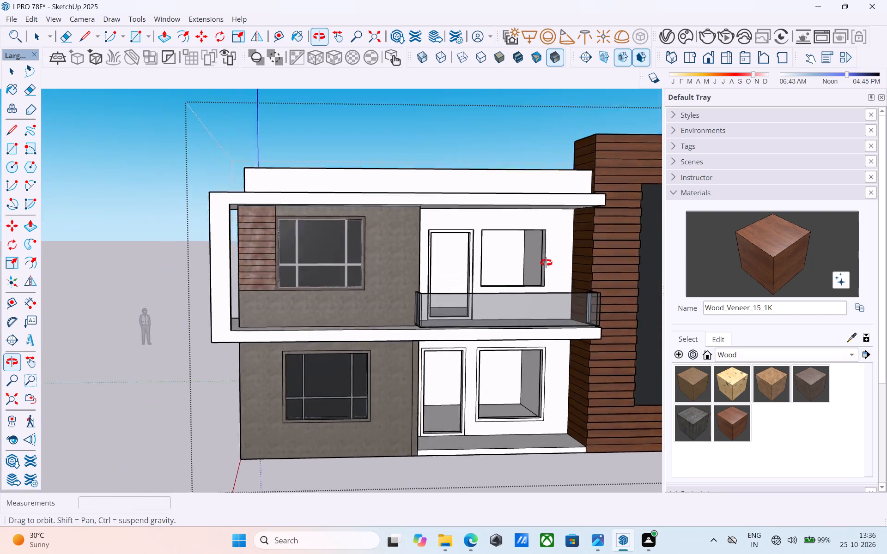
middle_drag(546, 263, 544, 280)
scroll(540, 276, down, 4)
middle_drag(535, 290, 280, 317)
scroll(437, 266, up, 3)
scroll(437, 266, down, 5)
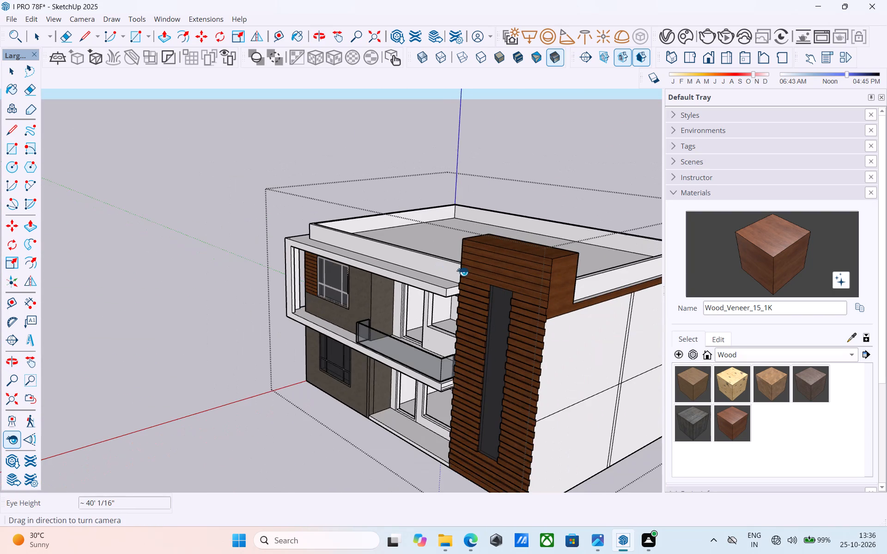
Save the model with the new upper-floor openings.
key(ctrl+s)
scroll(486, 267, down, 5)
shift+middle_drag(486, 267, 571, 271)
key(space)
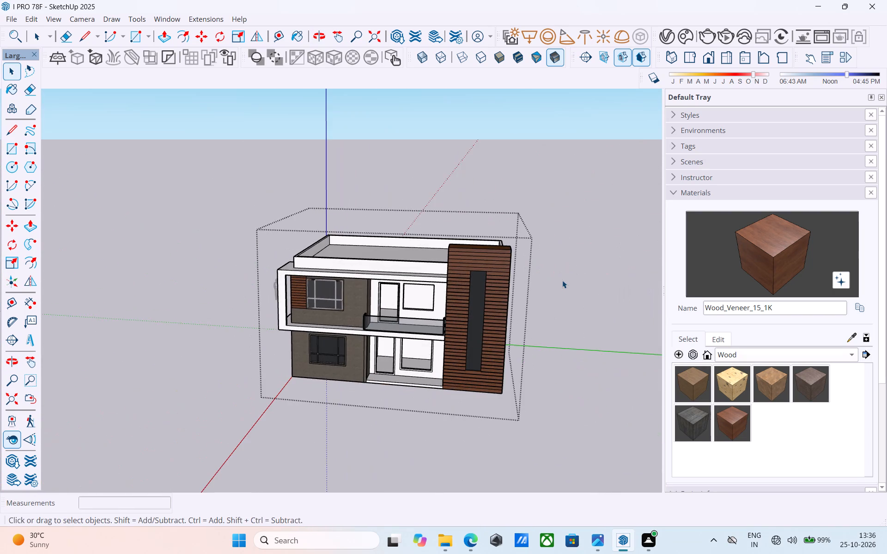
click(562, 280)
scroll(559, 280, up, 4)
key(ctrl+s)
Examine the house front and the tower's projecting wood planks from several angles and distances.
middle_drag(370, 305, 420, 286)
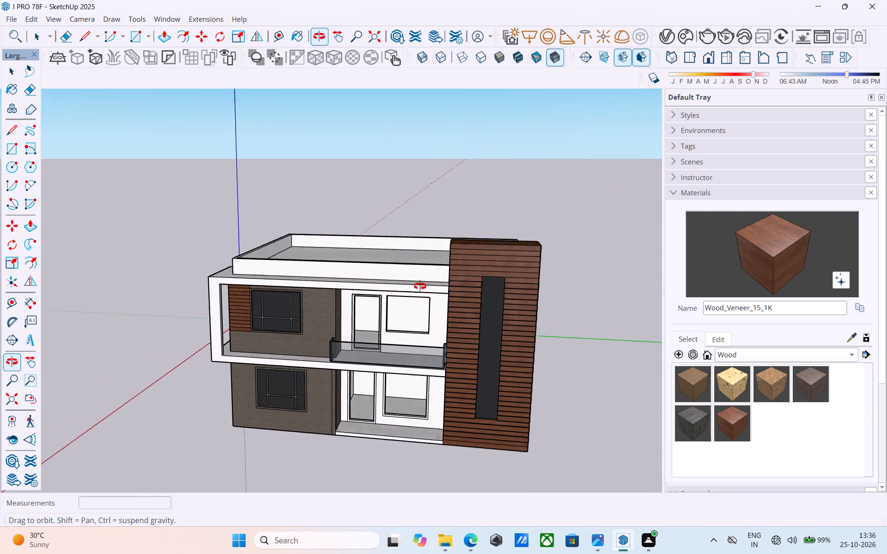
middle_drag(420, 286, 433, 238)
scroll(433, 264, up, 6)
shift+middle_drag(456, 275, 256, 304)
scroll(256, 304, up, 1)
scroll(420, 261, up, 2)
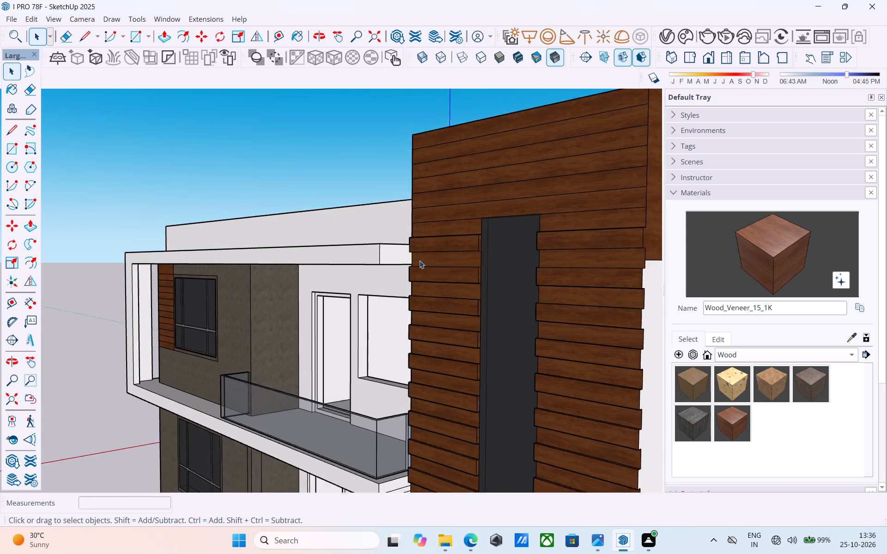
scroll(419, 260, up, 2)
scroll(395, 250, down, 3)
shift+middle_drag(395, 249, 614, 268)
shift+scroll(593, 257, down, 1)
shift+middle_drag(595, 257, 515, 250)
scroll(508, 238, down, 5)
middle_drag(514, 245, 288, 279)
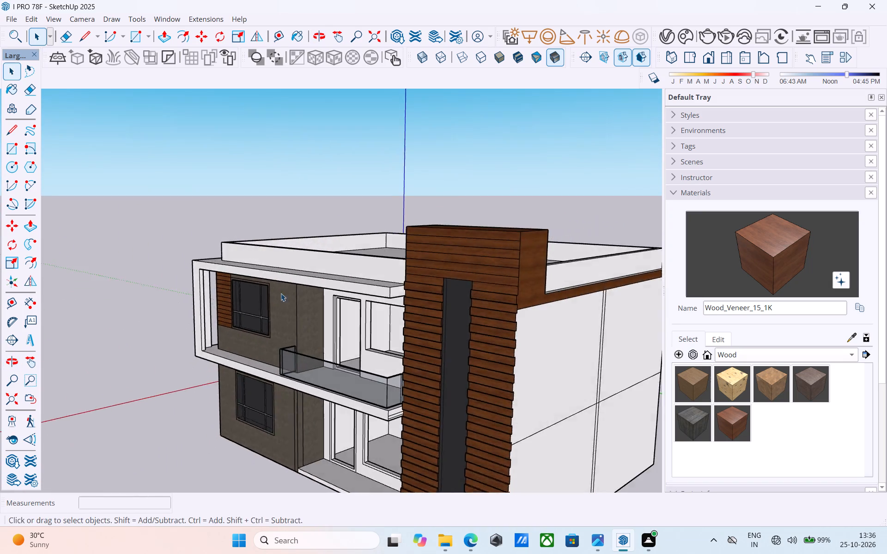
scroll(285, 305, down, 4)
shift+middle_drag(304, 323, 437, 319)
scroll(490, 301, up, 1)
middle_drag(490, 300, 361, 338)
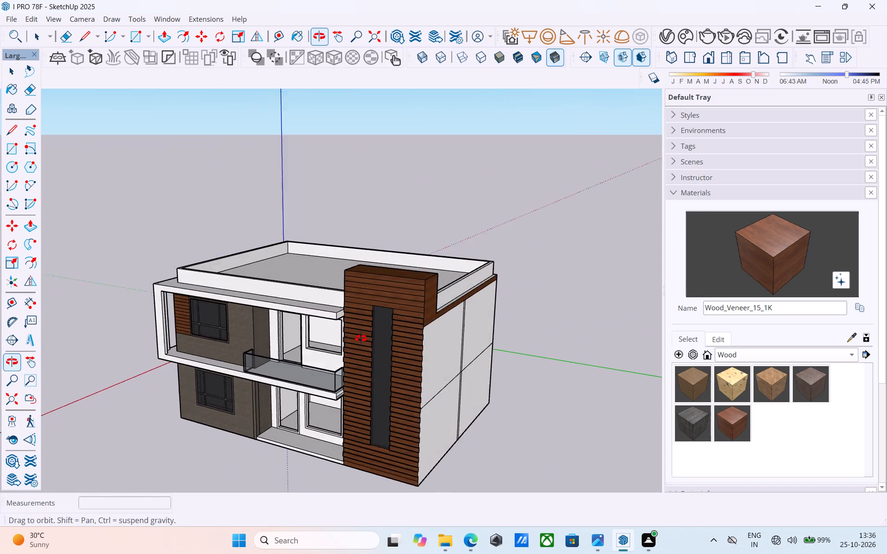
middle_drag(361, 338, 361, 339)
scroll(409, 339, up, 12)
middle_drag(398, 319, 403, 368)
scroll(388, 284, up, 1)
shift+middle_drag(391, 287, 412, 317)
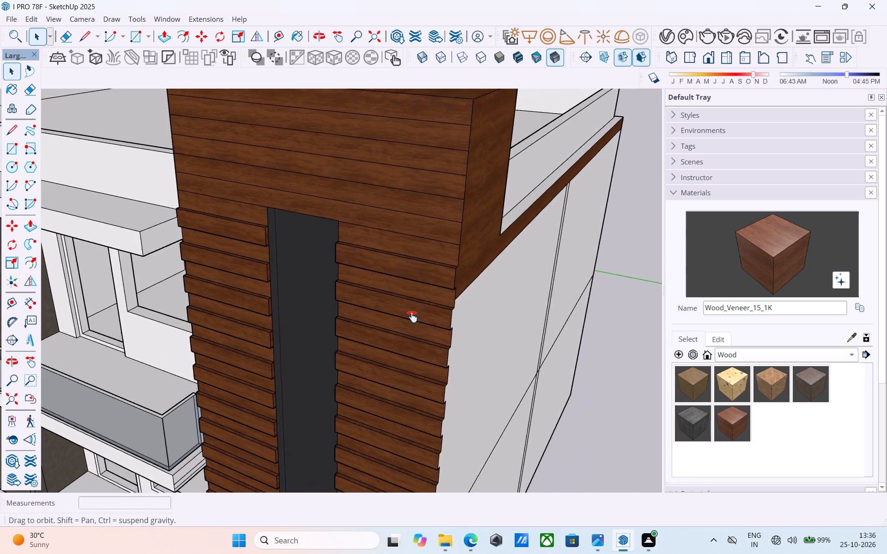
shift+middle_drag(412, 317, 562, 416)
Open the house group and push the topmost projecting plank left of the tower's dark strip 2" back, flush with the cladding.
click(382, 344)
double_click(381, 343)
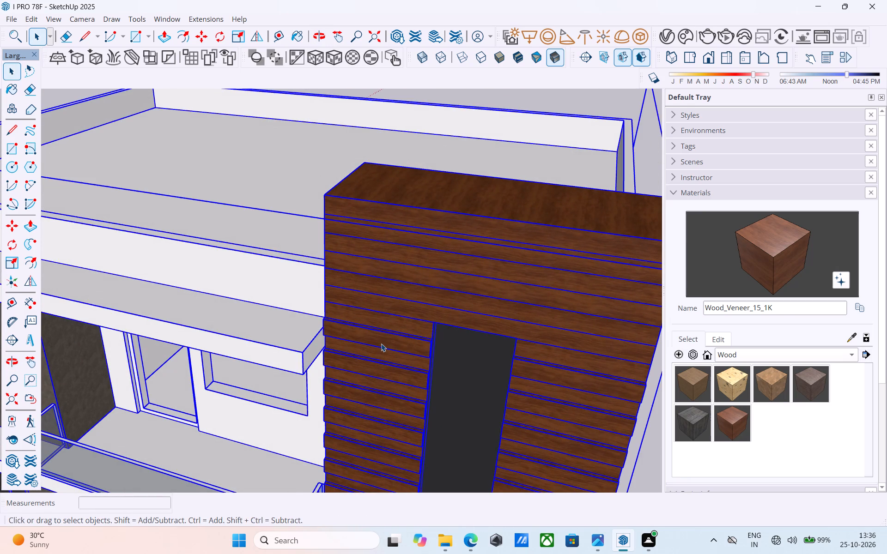
click(381, 343)
scroll(380, 339, up, 5)
double_click(379, 339)
click(378, 338)
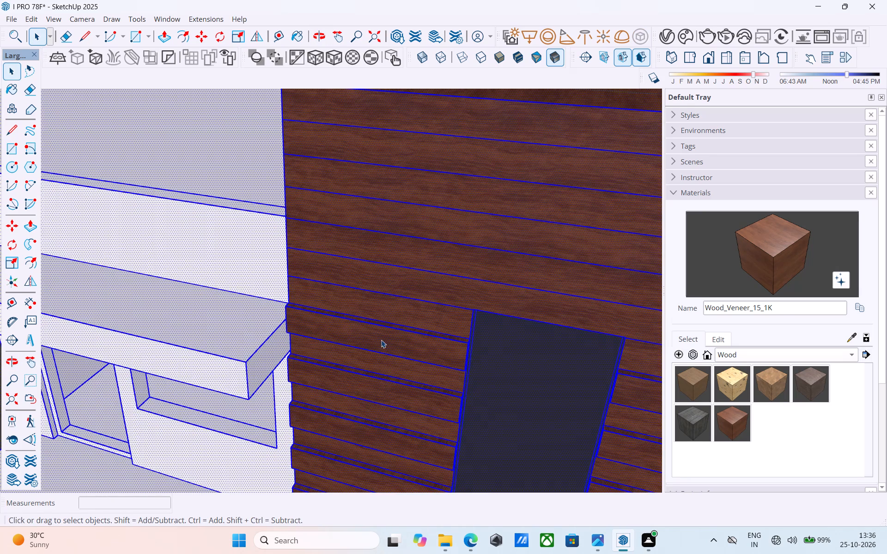
click(382, 340)
key(p)
click(383, 346)
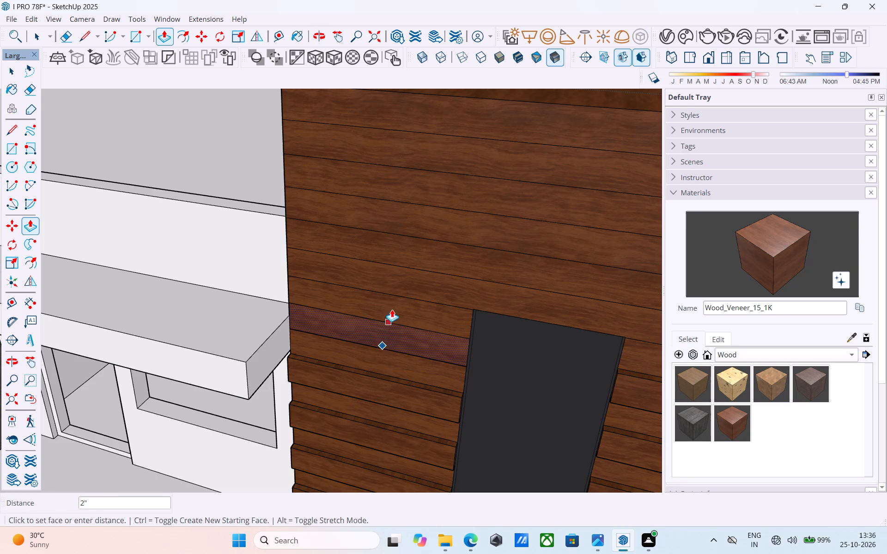
click(393, 304)
Push the topmost projecting plank right of the tower's dark strip 2" back, flush with the cladding.
scroll(323, 281, down, 8)
scroll(425, 336, up, 9)
key(space)
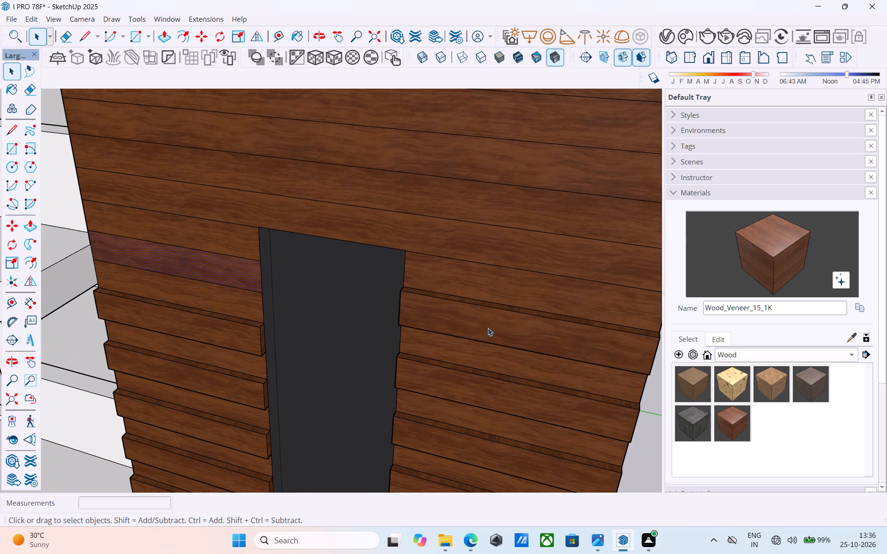
click(488, 326)
key(p)
click(486, 324)
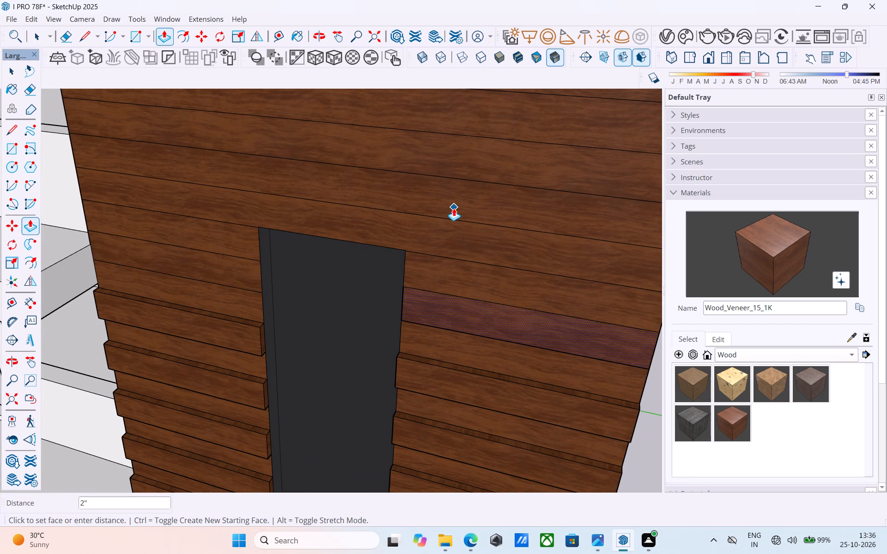
click(454, 208)
Push the next projecting row's planks on both sides of the dark strip 2" back, flush with the cladding.
scroll(446, 206, down, 5)
key(space)
scroll(302, 288, up, 3)
click(292, 289)
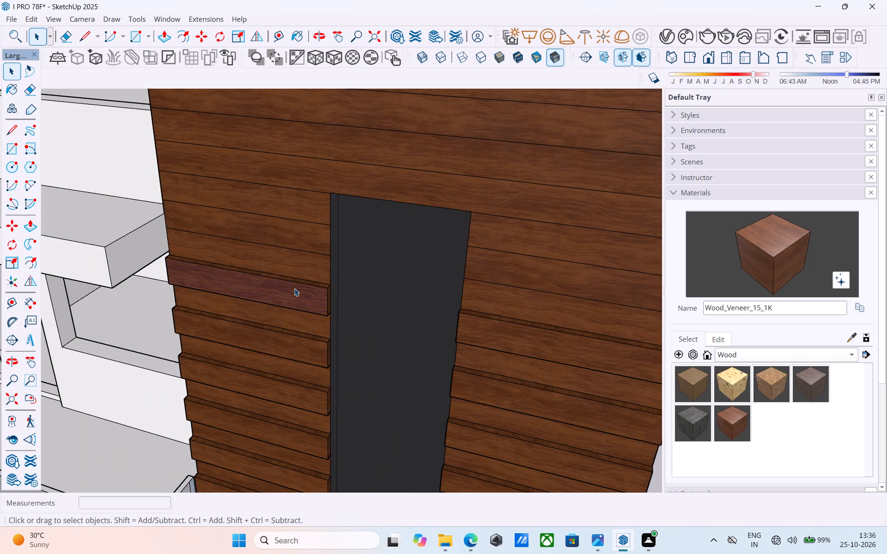
key(p)
double_click(294, 288)
key(space)
click(546, 348)
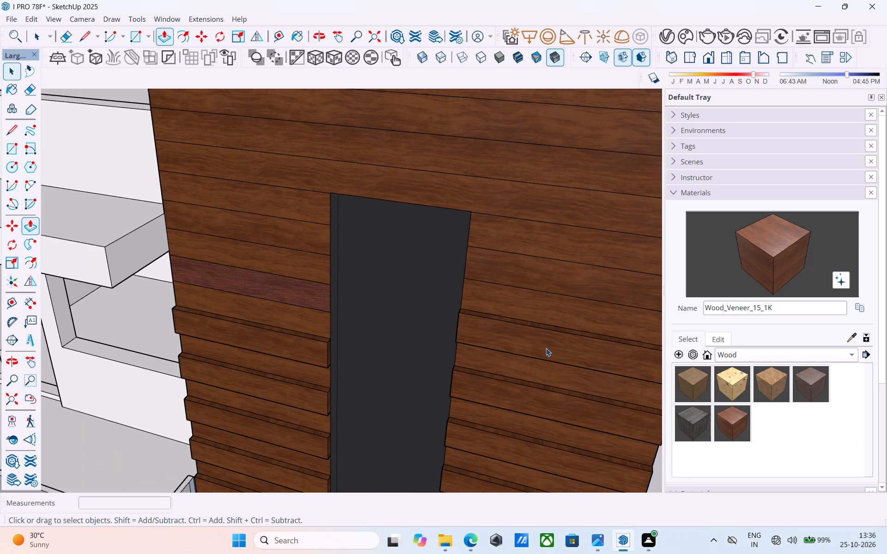
key(p)
click(546, 349)
click(556, 239)
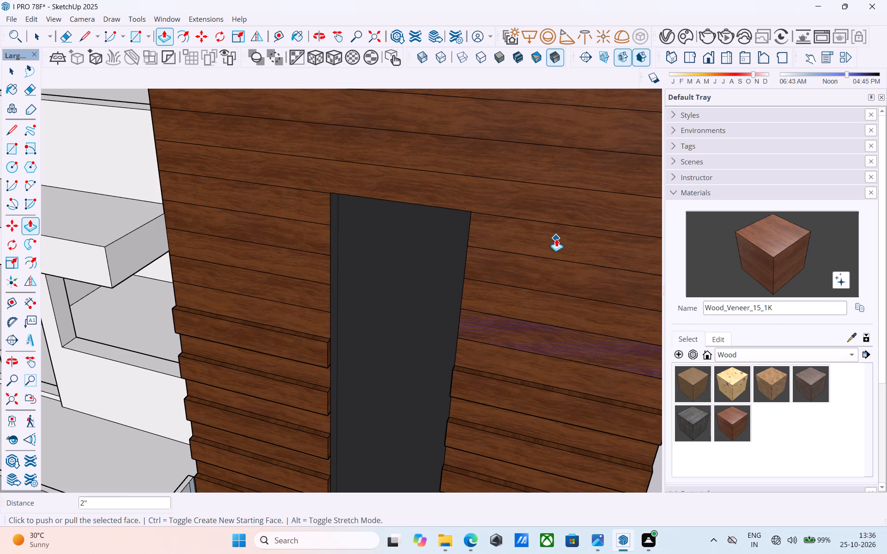
Push the third projecting row's planks on both sides of the dark strip 2" back, flush with the cladding.
scroll(264, 359, down, 3)
key(space)
click(270, 347)
key(p)
double_click(270, 347)
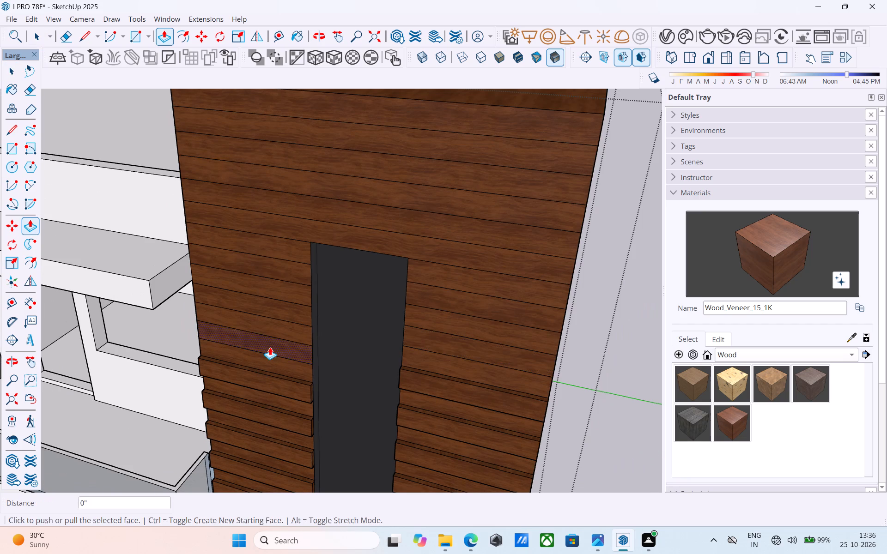
middle_drag(274, 357, 187, 260)
key(space)
click(347, 281)
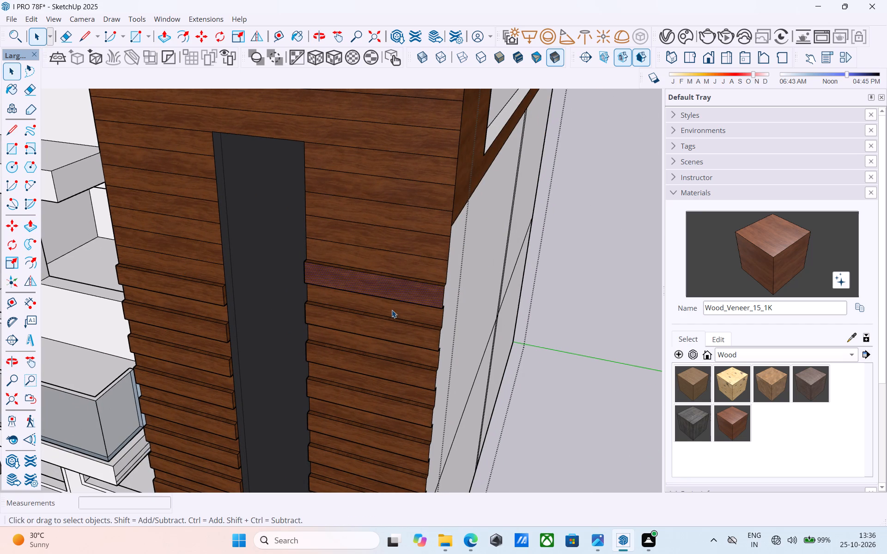
key(p)
click(390, 287)
click(399, 252)
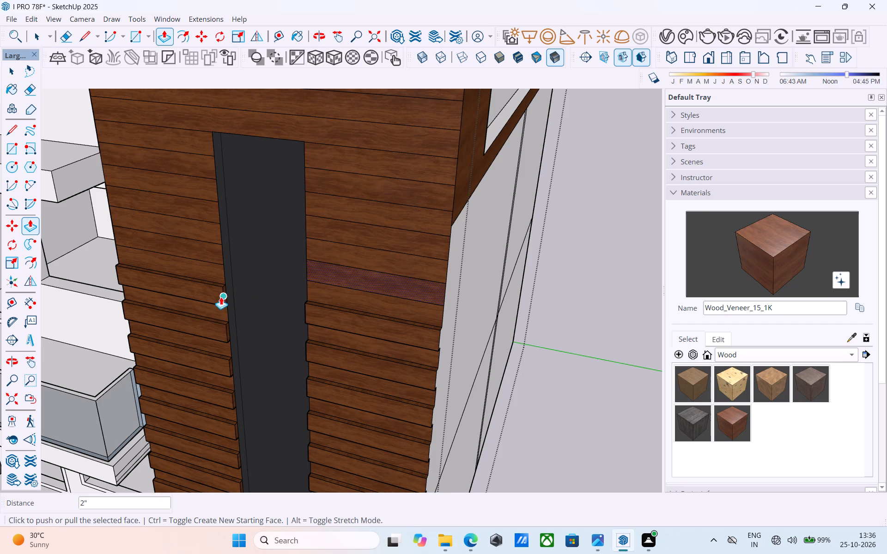
Push the fourth projecting row's planks on both sides of the dark strip back, flush with the cladding.
scroll(220, 296, up, 1)
key(space)
click(211, 294)
key(p)
double_click(211, 294)
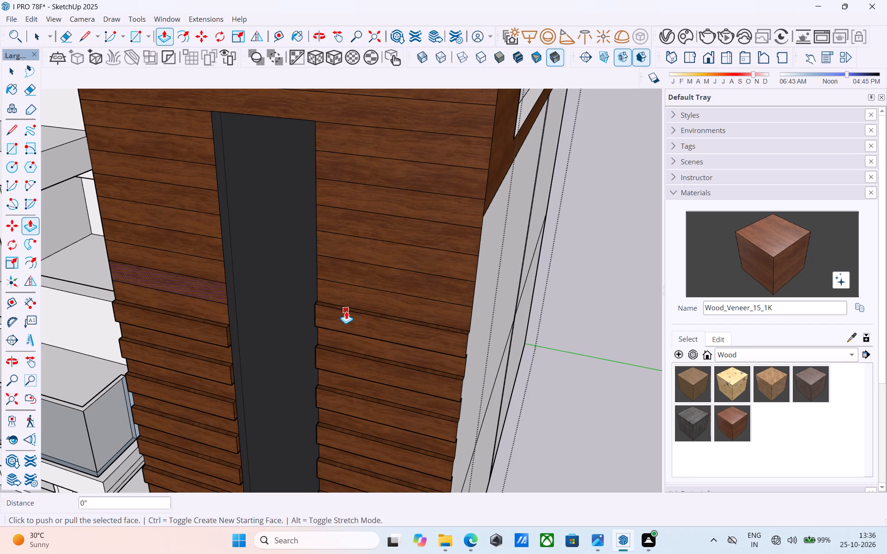
key(space)
click(350, 319)
key(p)
double_click(350, 319)
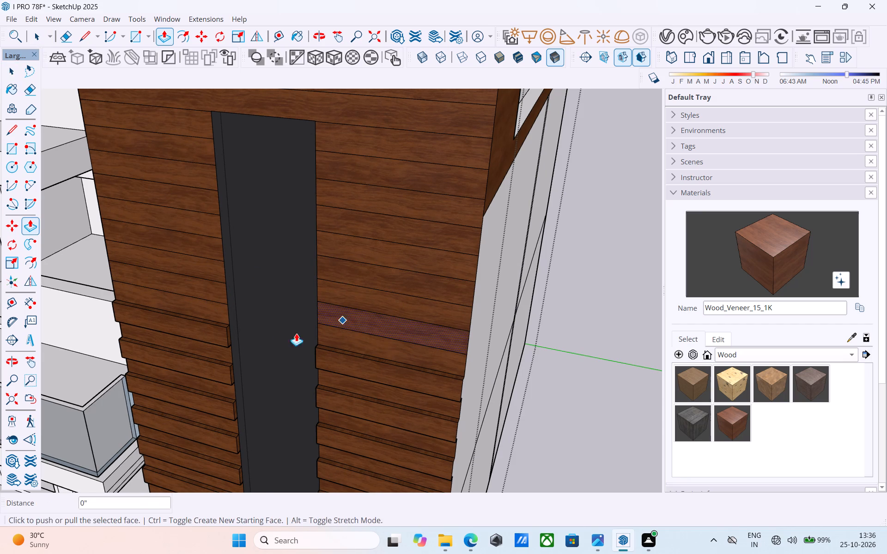
Push the fifth projecting row's planks on both sides of the dark strip back, flush with the cladding.
key(space)
click(225, 331)
key(p)
double_click(217, 337)
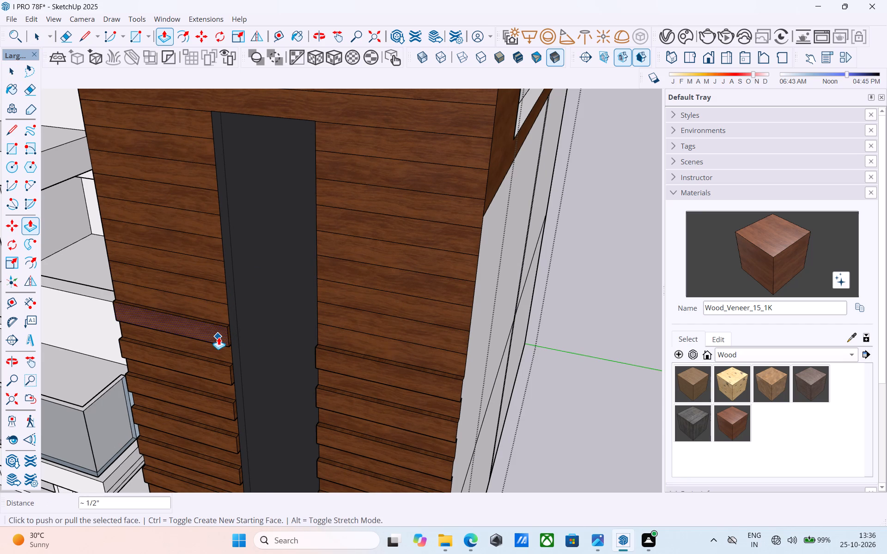
click(216, 332)
click(225, 292)
key(space)
click(326, 355)
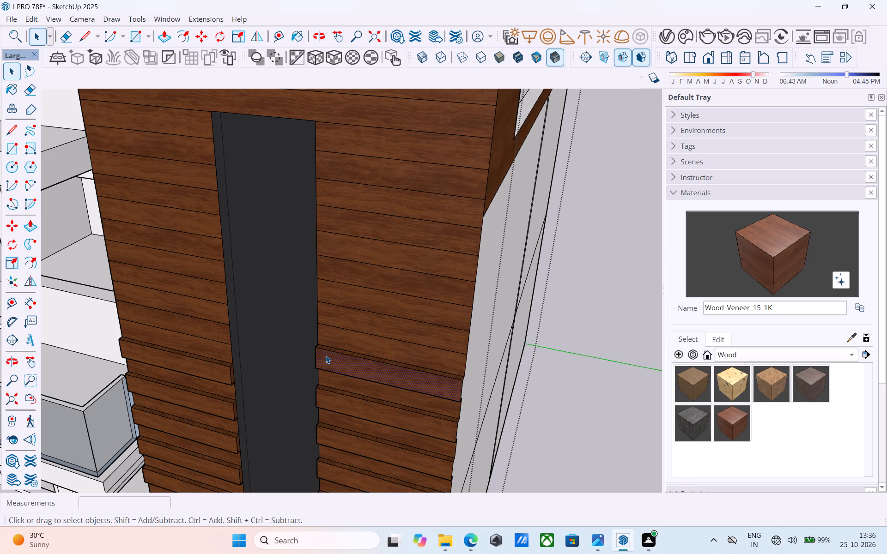
key(p)
click(327, 355)
click(377, 291)
Push the sixth projecting row's plank left of the dark strip back, flush with the cladding.
key(space)
scroll(381, 286, down, 5)
scroll(263, 348, up, 5)
click(261, 344)
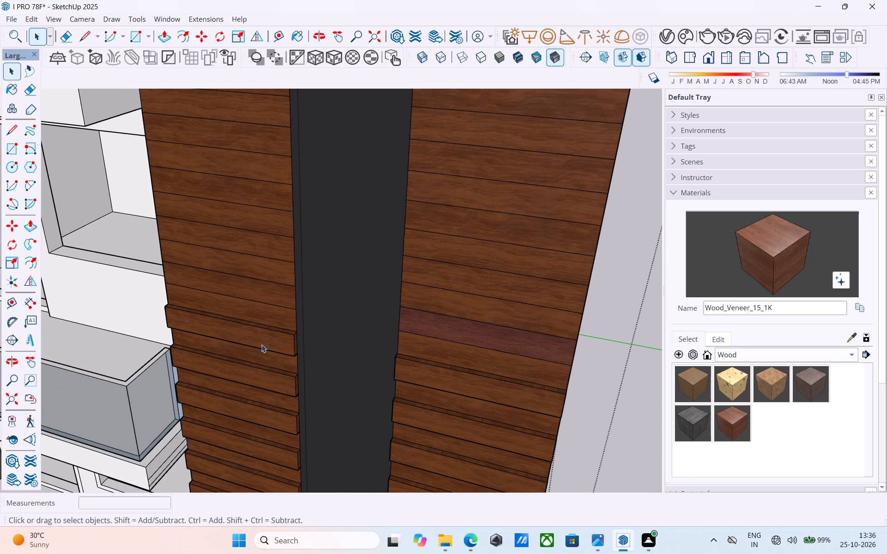
text(op)
click(260, 344)
click(273, 267)
scroll(315, 341, down, 3)
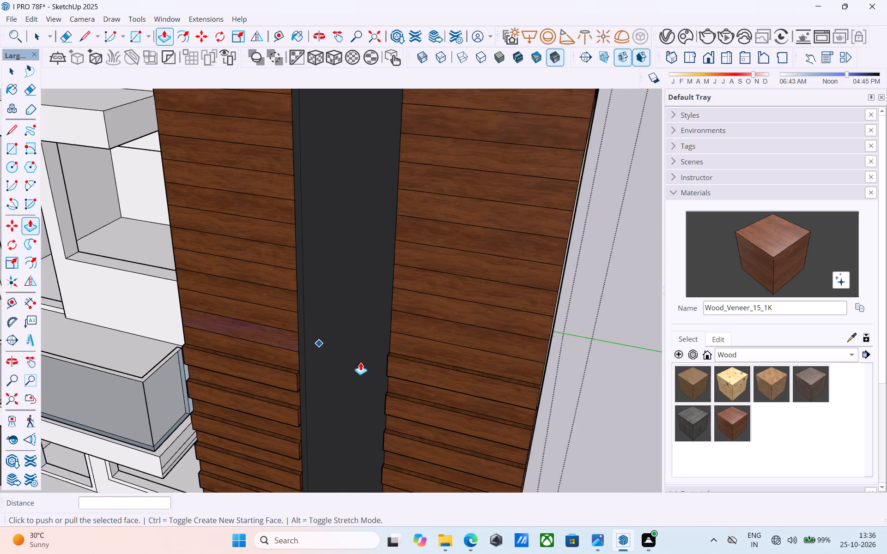
Push the sixth projecting row's plank right of the dark strip back, flush with the cladding, and save the model.
key(space)
click(406, 367)
key(p)
double_click(407, 371)
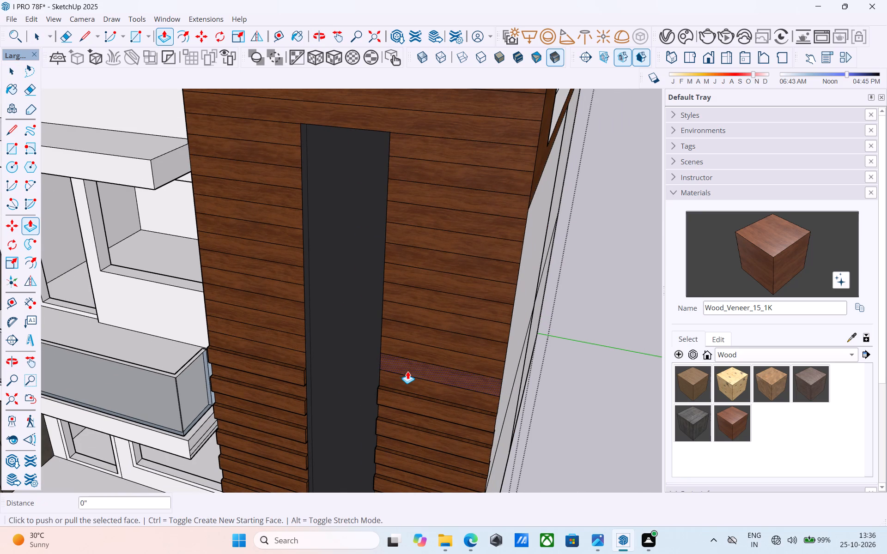
scroll(220, 343, down, 5)
middle_drag(217, 344, 244, 331)
key(space)
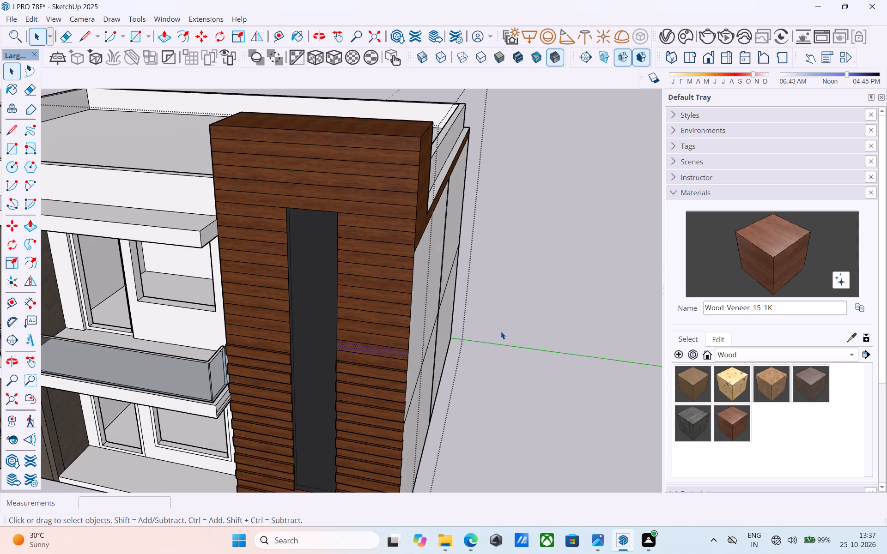
double_click(501, 331)
key(ctrl+s)
Push the seventh projecting row's planks on both sides of the dark strip back, flush with the cladding.
scroll(309, 357, up, 4)
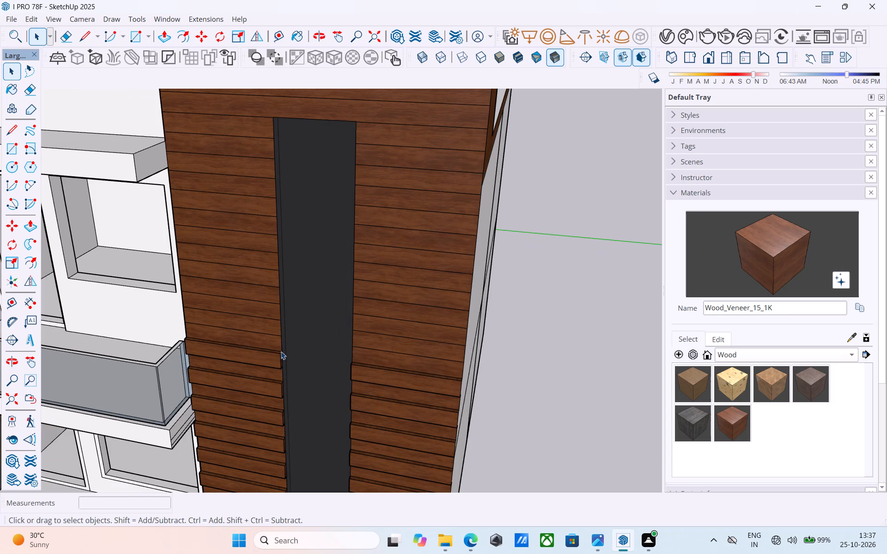
double_click(280, 351)
scroll(266, 355, up, 5)
click(257, 356)
key(p)
click(258, 356)
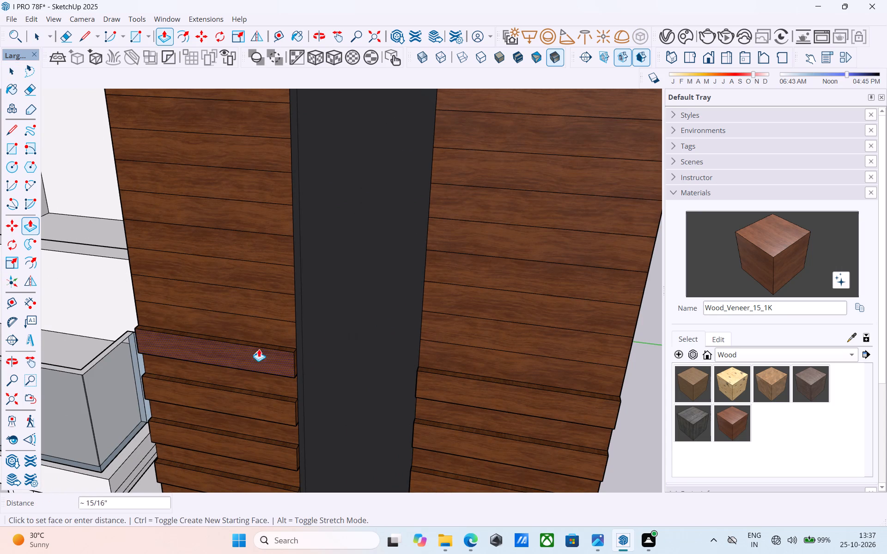
click(264, 301)
key(space)
click(431, 384)
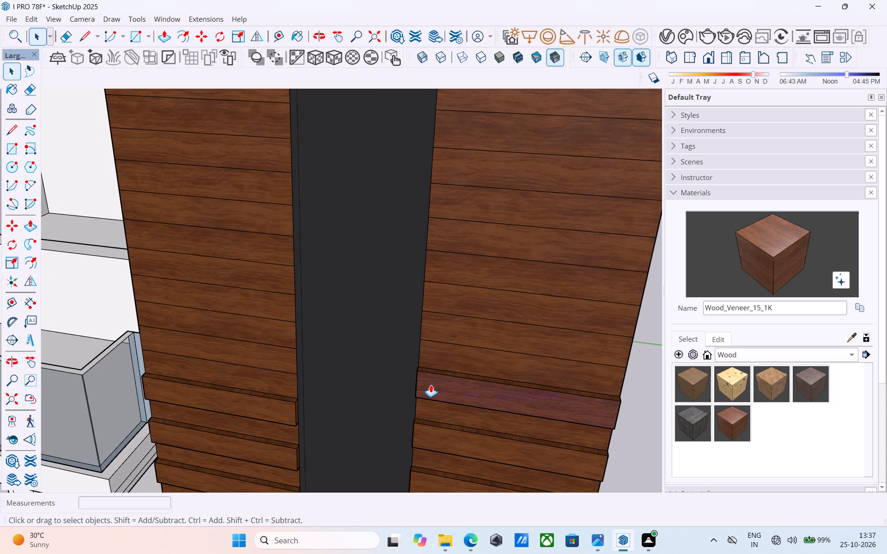
key(p)
click(431, 385)
click(490, 307)
Push the eighth projecting row's planks on both sides of the dark strip back, flush with the cladding.
key(space)
click(278, 403)
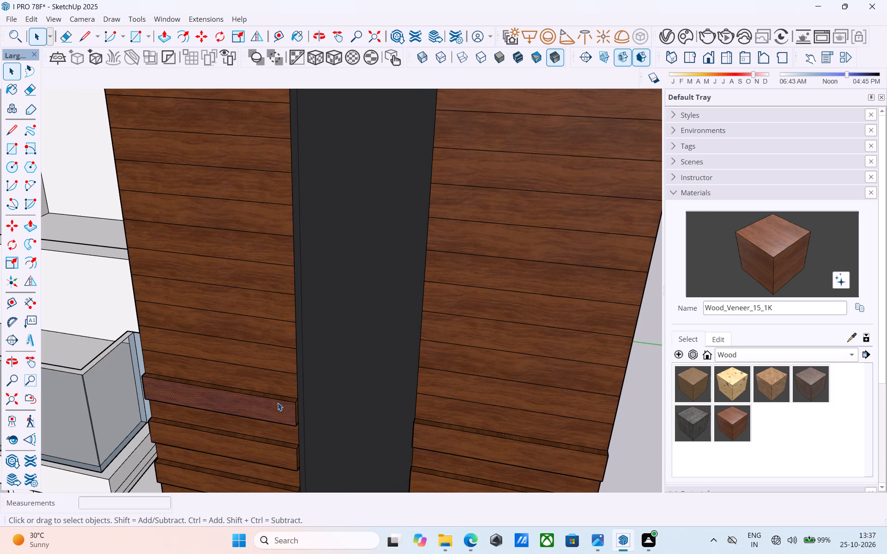
key(p)
double_click(278, 403)
scroll(230, 299, down, 6)
scroll(332, 385, up, 6)
key(space)
click(372, 385)
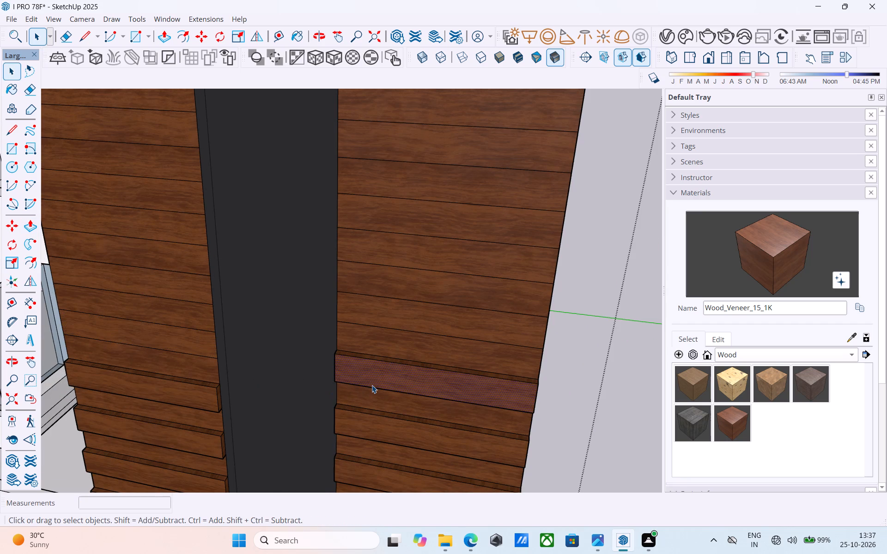
key(p)
double_click(372, 385)
Push the ninth projecting row's planks on both sides of the dark strip 2" back, flush with the cladding.
scroll(307, 273, down, 6)
scroll(215, 352, up, 5)
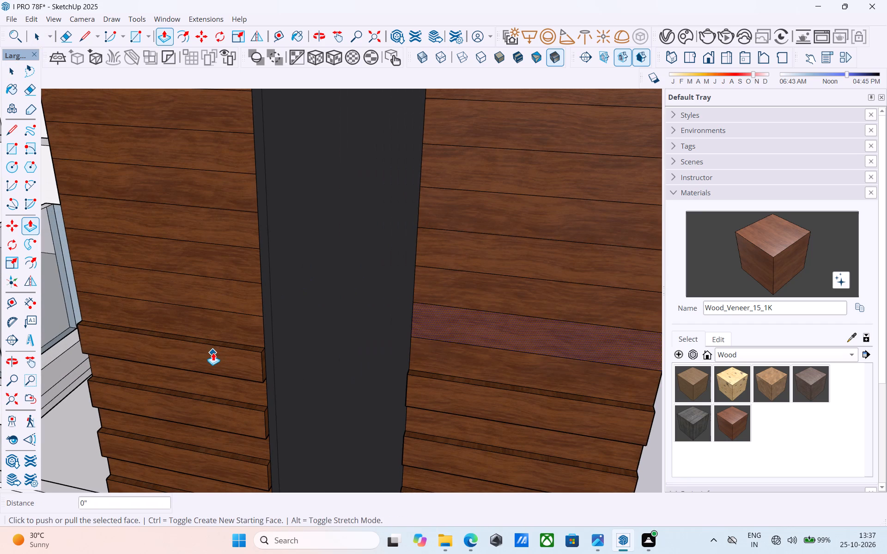
key(space)
click(213, 353)
key(p)
click(213, 353)
drag(228, 296, 232, 292)
scroll(225, 278, down, 6)
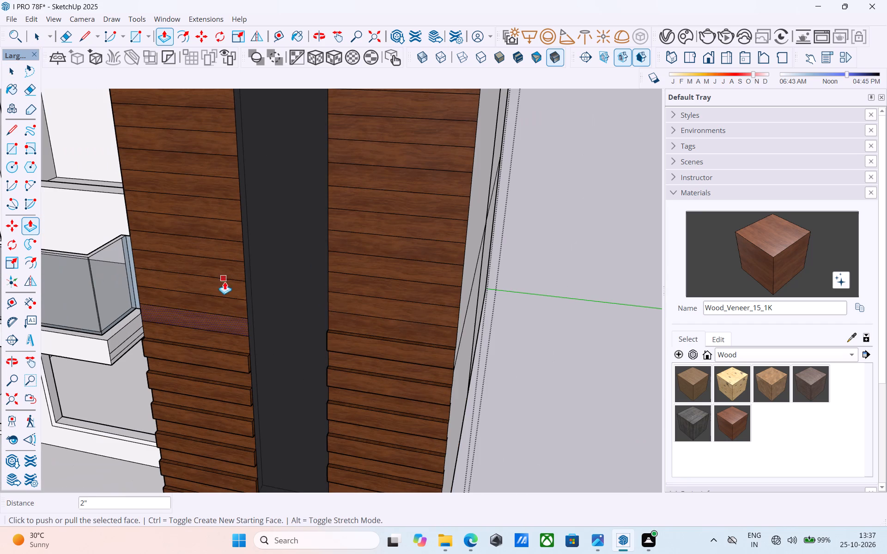
key(space)
scroll(350, 352, up, 3)
click(350, 352)
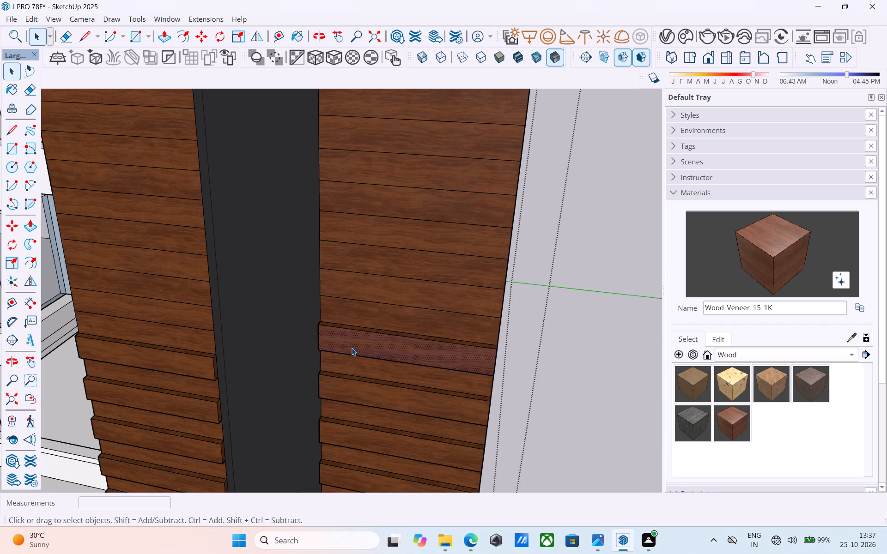
key(p)
click(352, 348)
click(390, 257)
scroll(258, 278, down, 6)
Push the tenth projecting row's planks on both sides of the dark strip back, flush with the cladding.
key(space)
scroll(193, 333, up, 5)
click(180, 336)
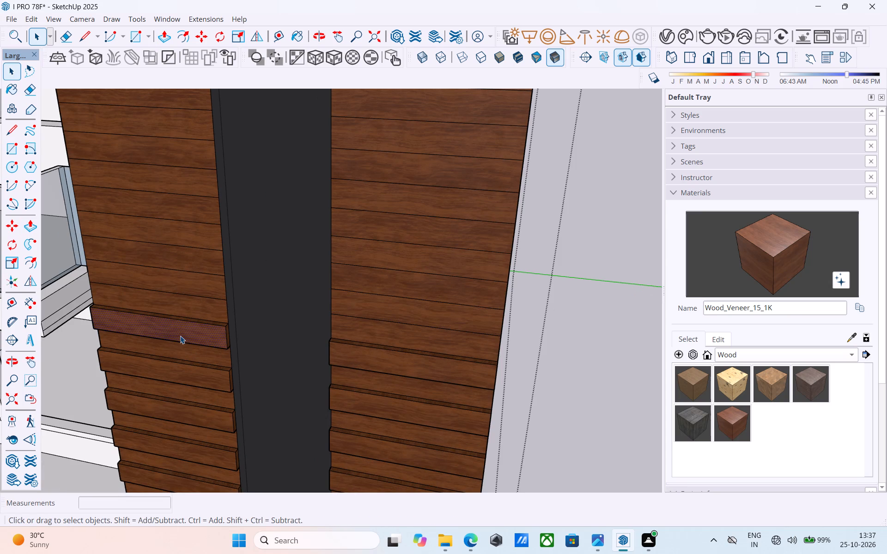
key(p)
double_click(180, 336)
key(space)
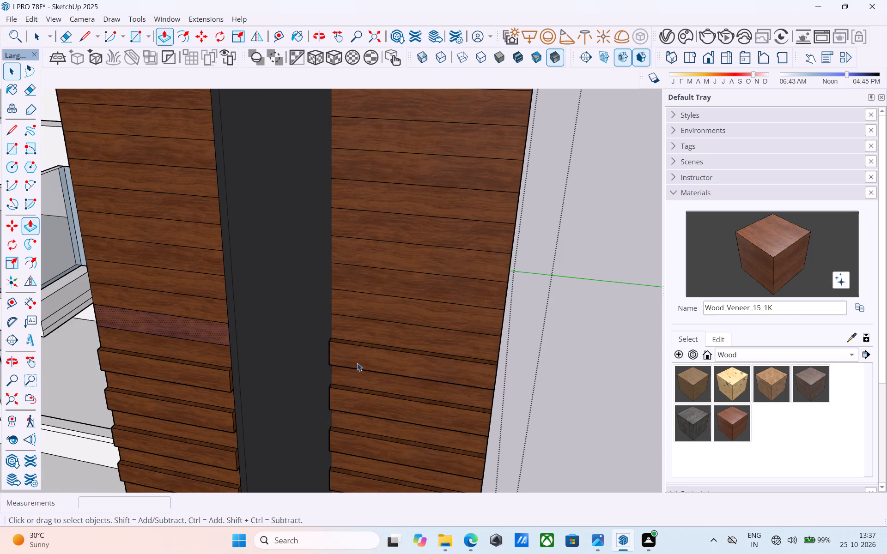
click(357, 363)
key(p)
double_click(358, 362)
Push the eleventh projecting row's planks on both sides of the dark strip back, flush with the cladding.
key(space)
scroll(210, 367, down, 5)
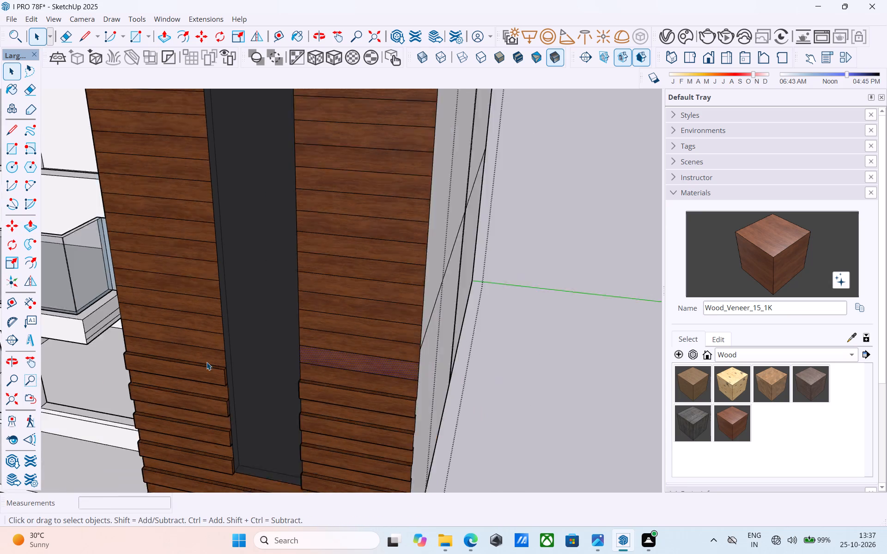
scroll(207, 362, down, 1)
scroll(207, 373, up, 6)
click(204, 371)
key(p)
double_click(200, 366)
key(space)
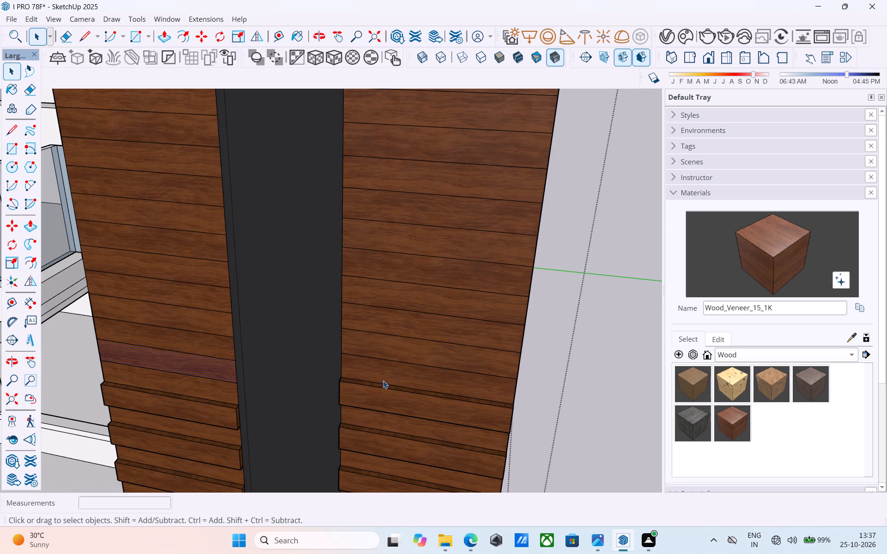
click(372, 401)
key(p)
double_click(372, 401)
Push the twelfth projecting row's planks on both sides of the dark strip 2" back, flush with the cladding.
scroll(328, 296, down, 6)
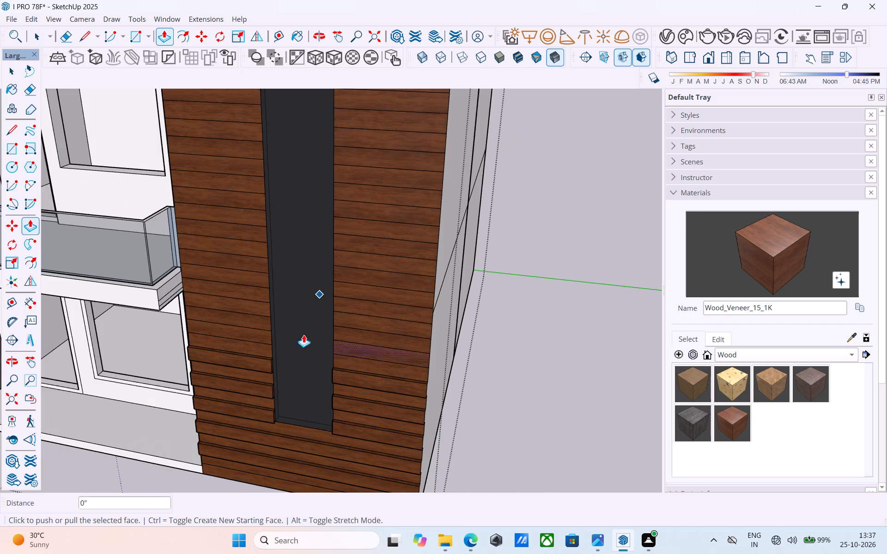
middle_drag(292, 366, 289, 323)
scroll(280, 313, up, 6)
middle_drag(259, 273, 259, 346)
key(space)
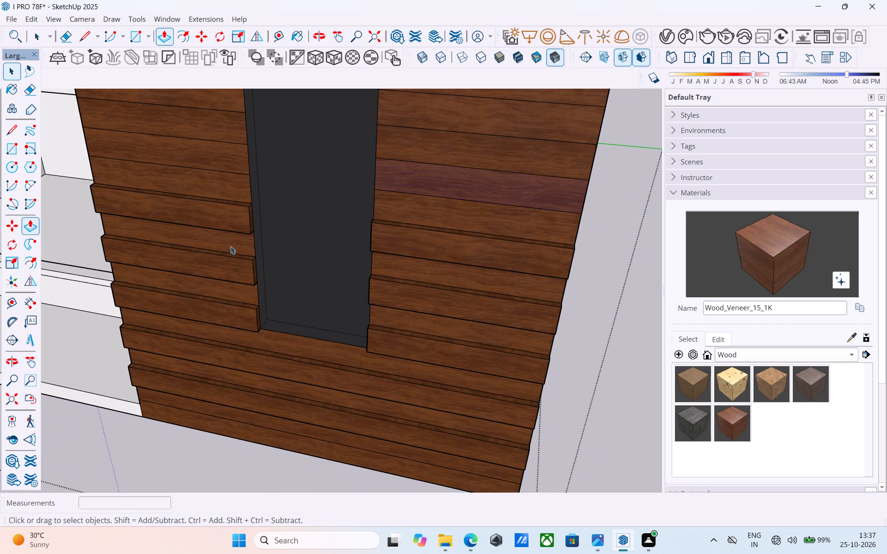
click(225, 218)
key(p)
click(224, 218)
click(228, 186)
key(space)
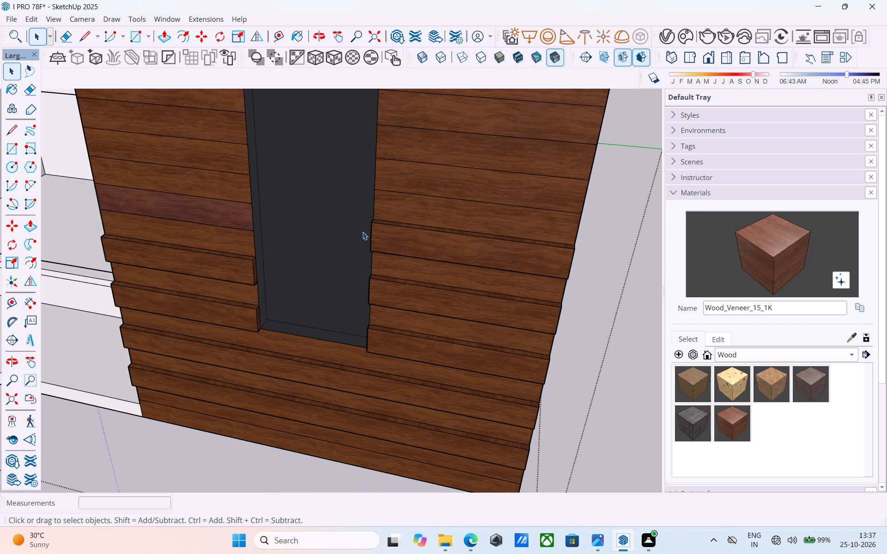
click(401, 239)
key(p)
click(399, 238)
click(428, 198)
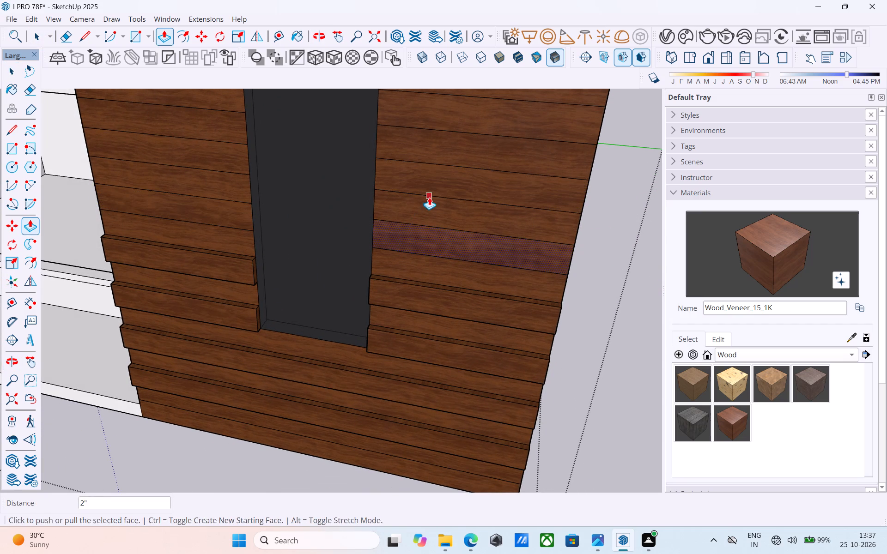
Push the thirteenth projecting row's planks on both sides of the dark strip back, flush with the cladding.
key(space)
click(238, 265)
key(p)
double_click(238, 265)
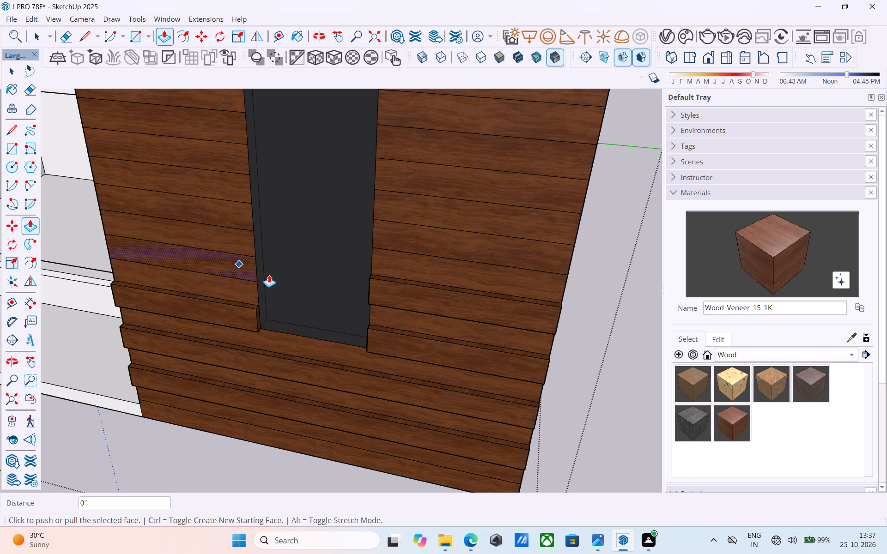
key(space)
click(392, 292)
key(p)
click(392, 288)
click(438, 214)
Push the last projecting row's planks on both sides of the dark strip's lower end back, flush with the cladding.
key(space)
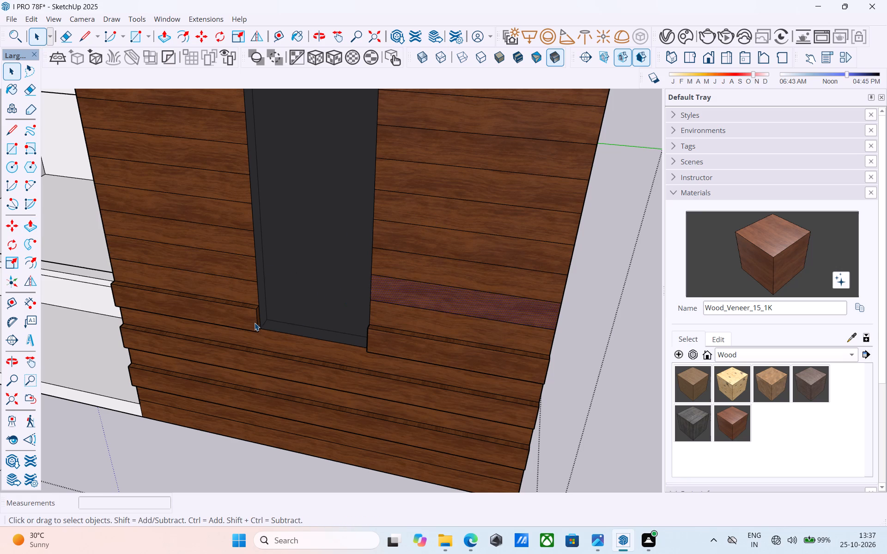
click(254, 322)
key(p)
double_click(254, 322)
key(space)
click(389, 342)
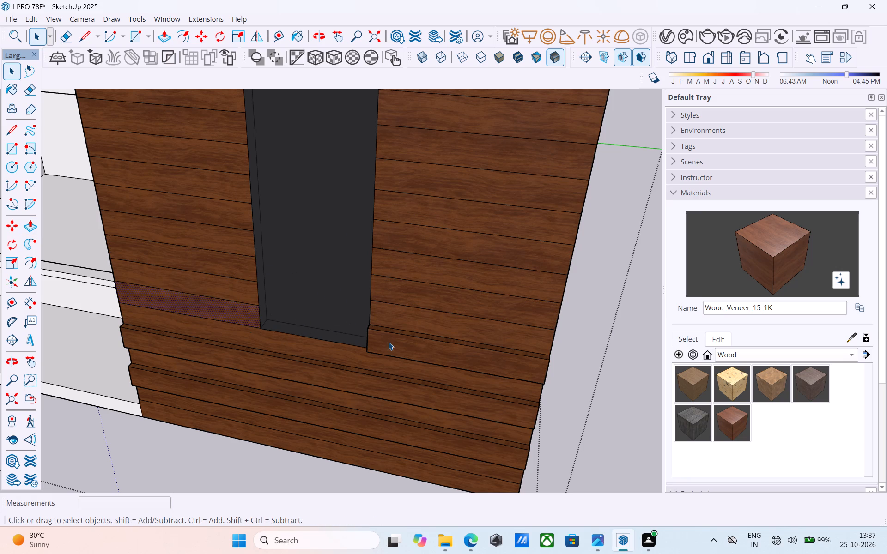
click(389, 343)
key(p)
double_click(391, 344)
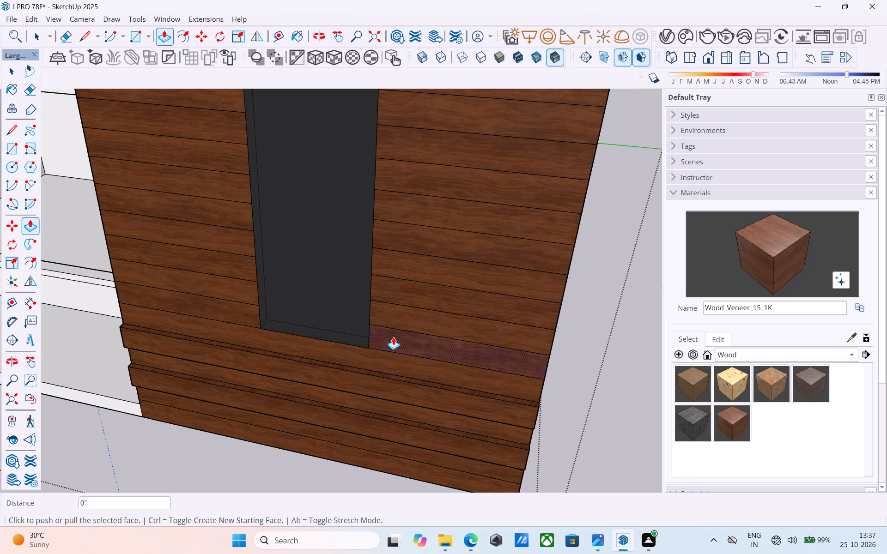
Push the two full-width projecting planks below the dark strip back, flush with the tower's cladding.
scroll(416, 247, down, 7)
middle_drag(374, 325, 291, 298)
scroll(299, 323, up, 6)
key(space)
click(328, 303)
scroll(331, 299, up, 3)
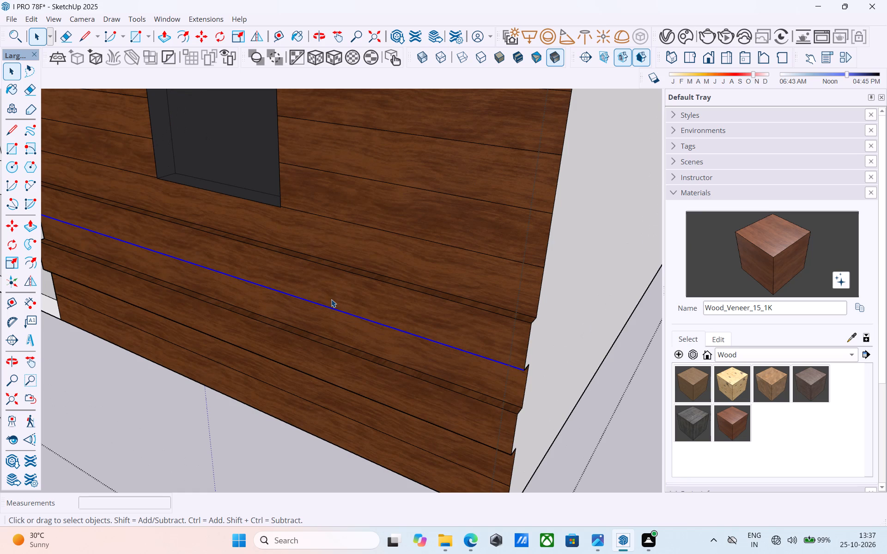
click(334, 295)
key(p)
click(334, 295)
click(395, 222)
key(space)
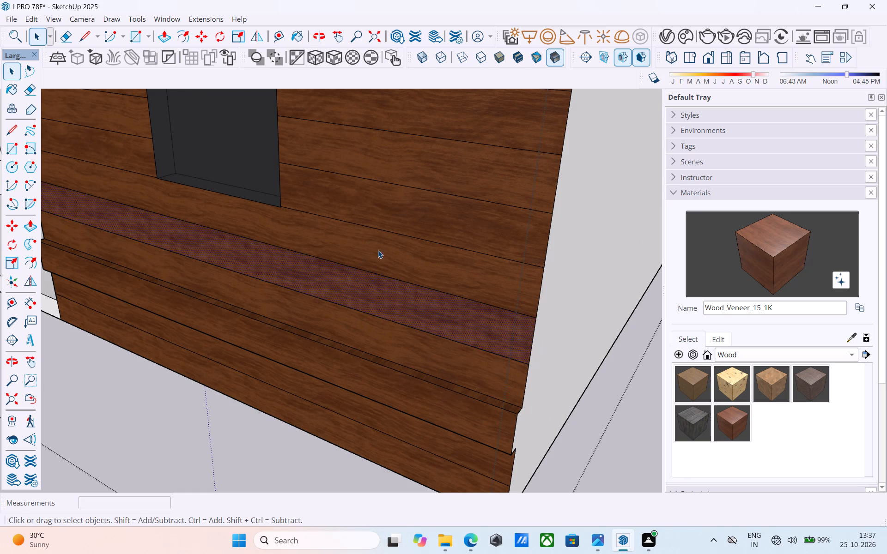
double_click(325, 358)
click(327, 365)
key(p)
double_click(329, 361)
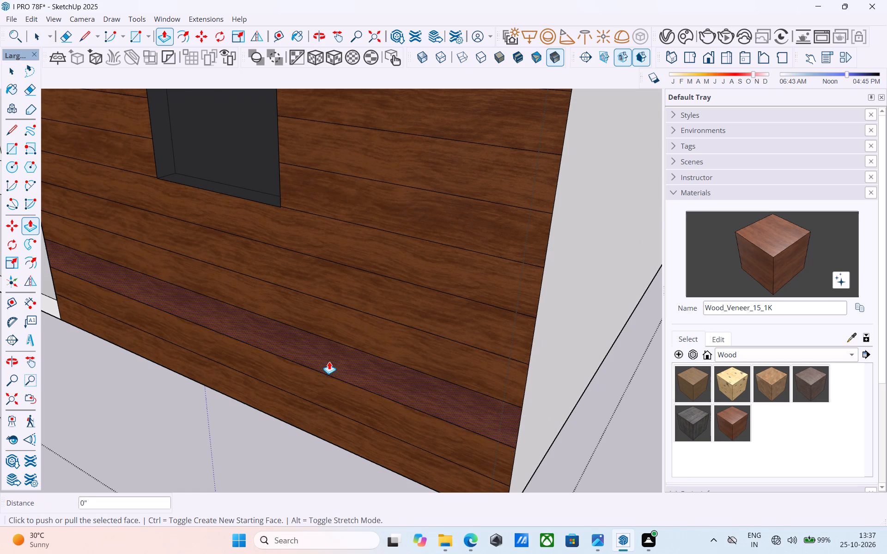
Save the model with the flush-clad tower.
scroll(330, 361, down, 5)
key(space)
scroll(329, 360, down, 4)
middle_drag(329, 360, 355, 348)
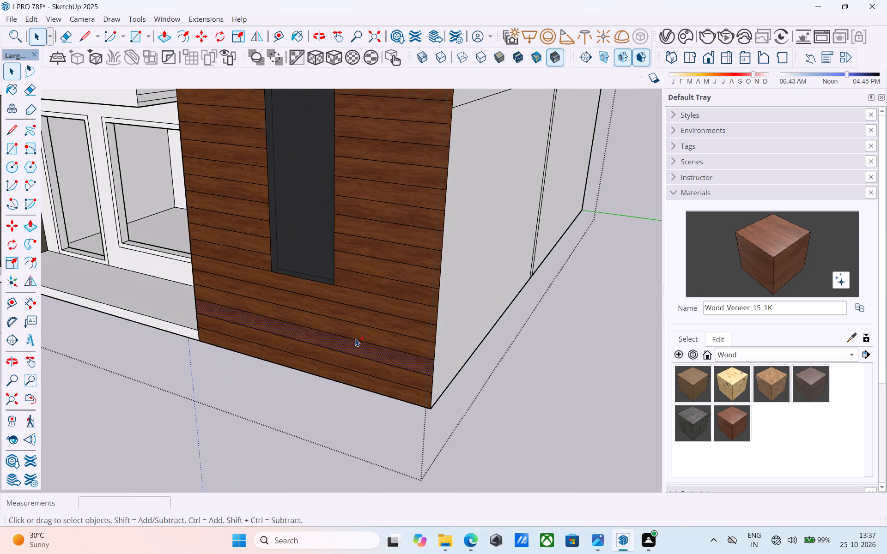
key(ctrl+s)
scroll(364, 322, down, 6)
shift+middle_drag(364, 321, 340, 407)
scroll(342, 294, down, 4)
middle_drag(340, 293, 208, 366)
middle_drag(267, 289, 474, 327)
middle_drag(394, 293, 455, 291)
key(ctrl+s)
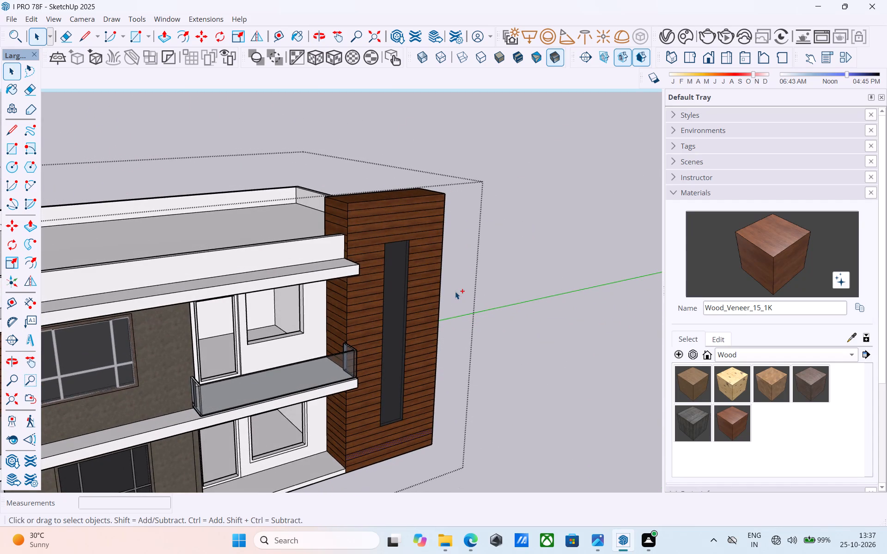
Lighten the Wood_Veneer_15_1K material by raising its colour brightness.
scroll(455, 292, down, 4)
middle_drag(455, 292, 418, 279)
scroll(418, 279, up, 1)
scroll(726, 370, down, 3)
scroll(725, 372, up, 3)
scroll(725, 373, down, 3)
scroll(724, 374, up, 3)
click(731, 356)
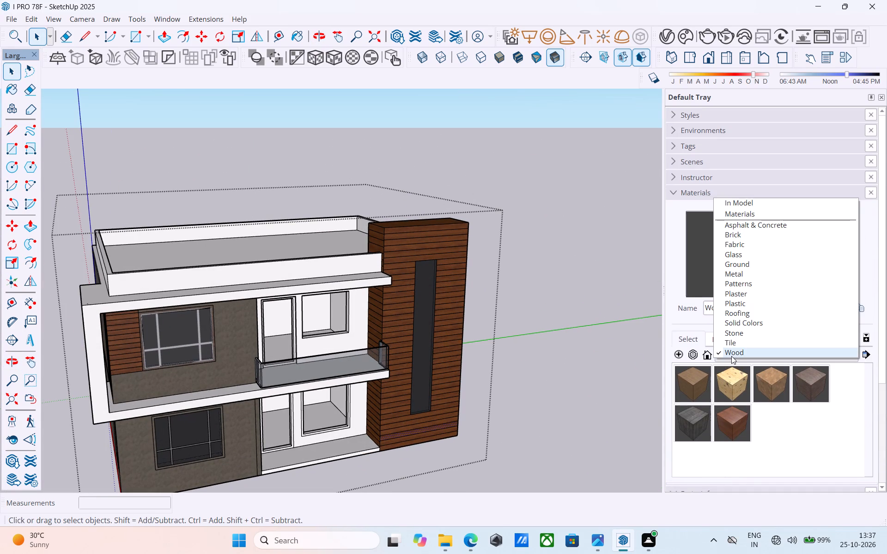
click(731, 356)
click(718, 337)
scroll(718, 337, down, 4)
scroll(718, 340, up, 2)
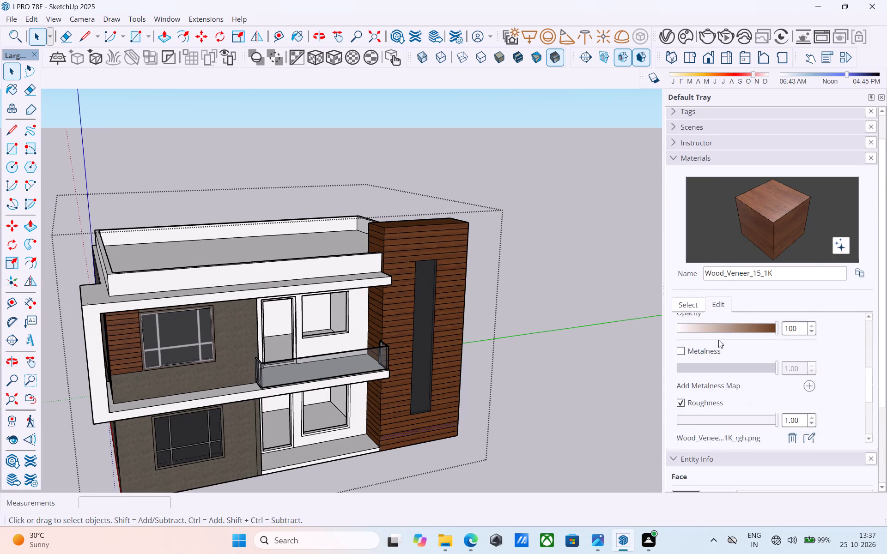
scroll(718, 340, up, 4)
drag(732, 341, 732, 332)
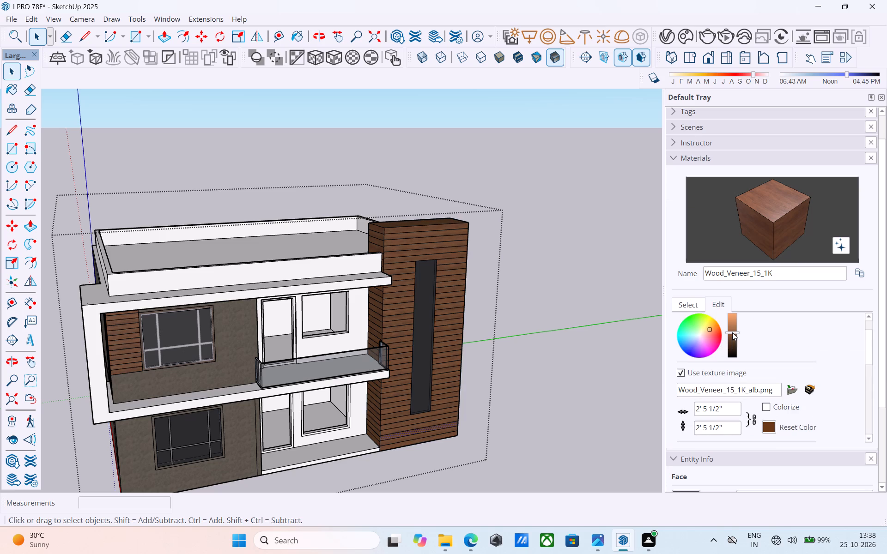
drag(732, 332, 732, 329)
Examine the house's facade and the lightened wood cladding from several angles, leaving the open group.
scroll(531, 385, down, 1)
middle_drag(529, 383, 510, 332)
scroll(517, 324, down, 4)
middle_drag(490, 339, 536, 332)
scroll(457, 339, up, 3)
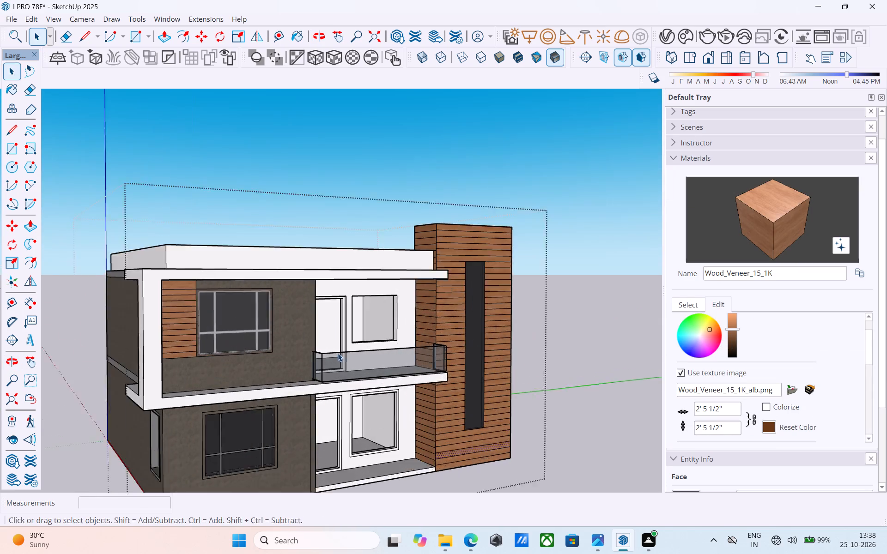
scroll(338, 353, up, 2)
middle_drag(305, 353, 486, 358)
scroll(490, 352, down, 5)
middle_drag(488, 364, 228, 362)
scroll(220, 362, up, 1)
scroll(219, 360, down, 4)
middle_drag(346, 352, 323, 352)
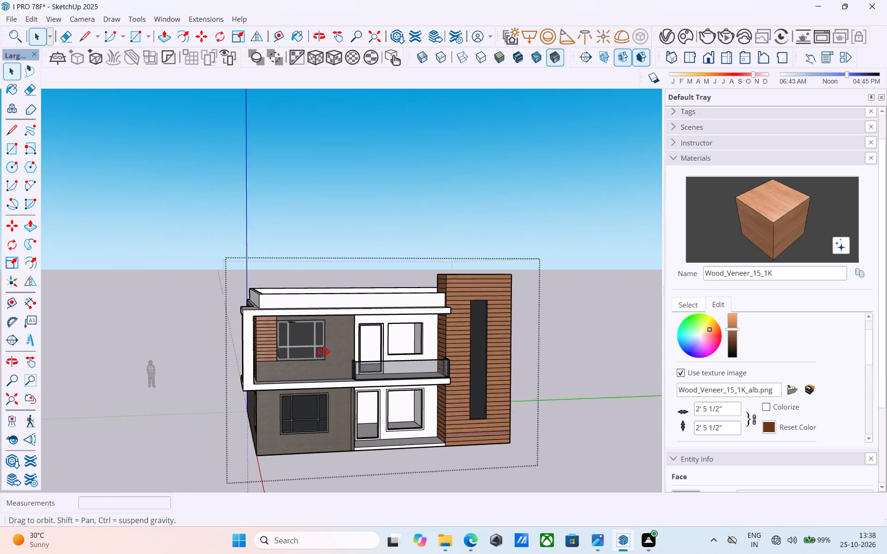
middle_drag(323, 352, 371, 363)
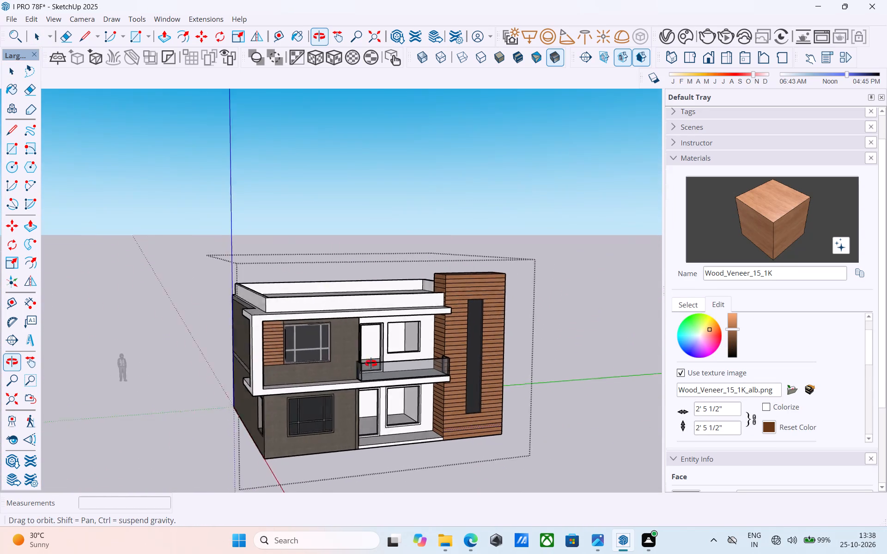
middle_drag(371, 363, 352, 350)
scroll(273, 231, up, 1)
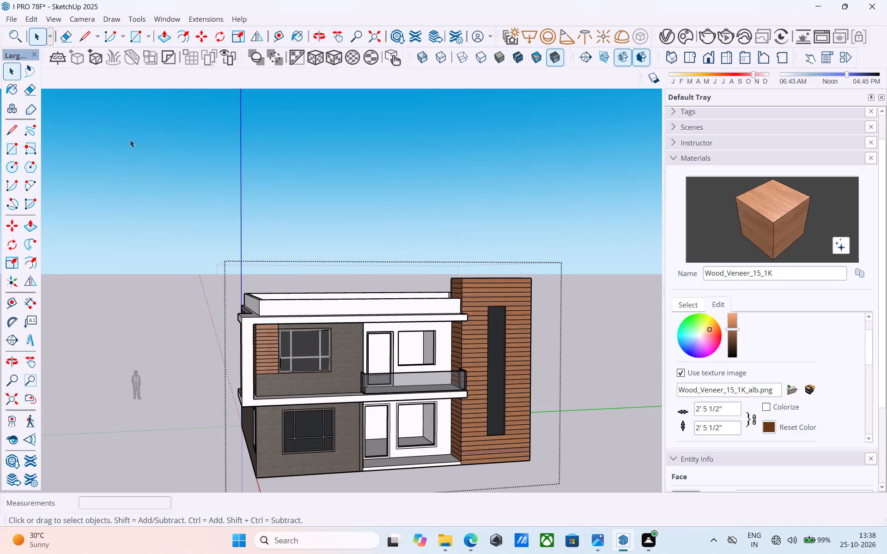
scroll(111, 181, down, 4)
click(105, 188)
scroll(277, 260, up, 10)
scroll(252, 379, down, 2)
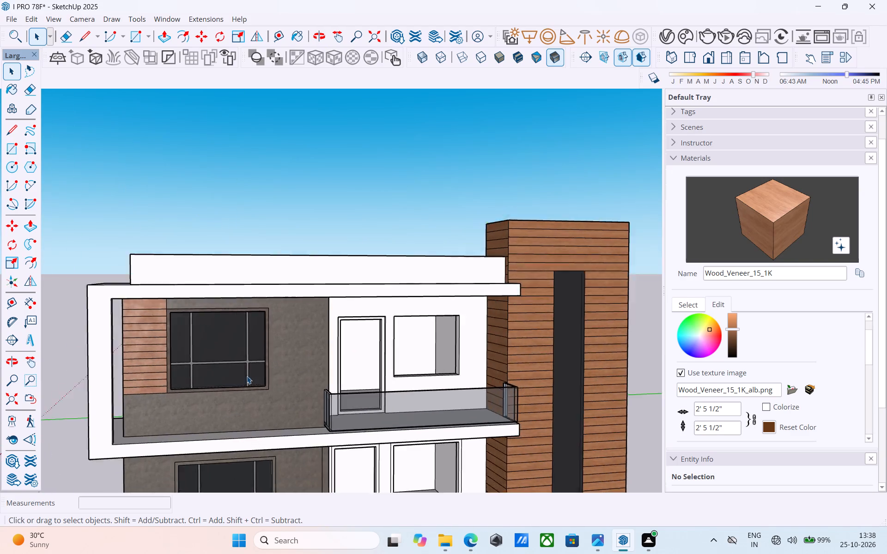
Paint the crossing bars of the upper-floor front window white with the solid colour M00_Soft_Cloud.
scroll(247, 376, down, 3)
middle_drag(238, 379, 216, 381)
scroll(215, 381, up, 16)
double_click(178, 339)
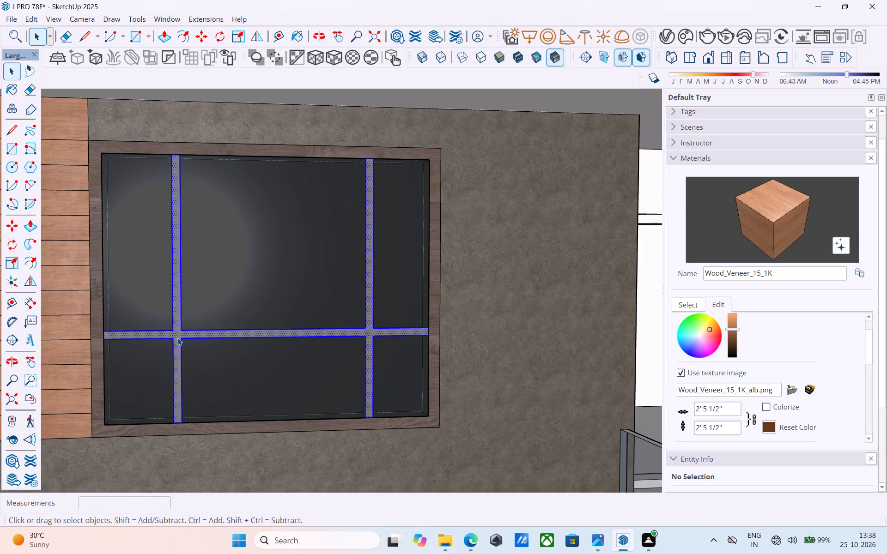
click(177, 337)
scroll(177, 337, up, 4)
click(177, 336)
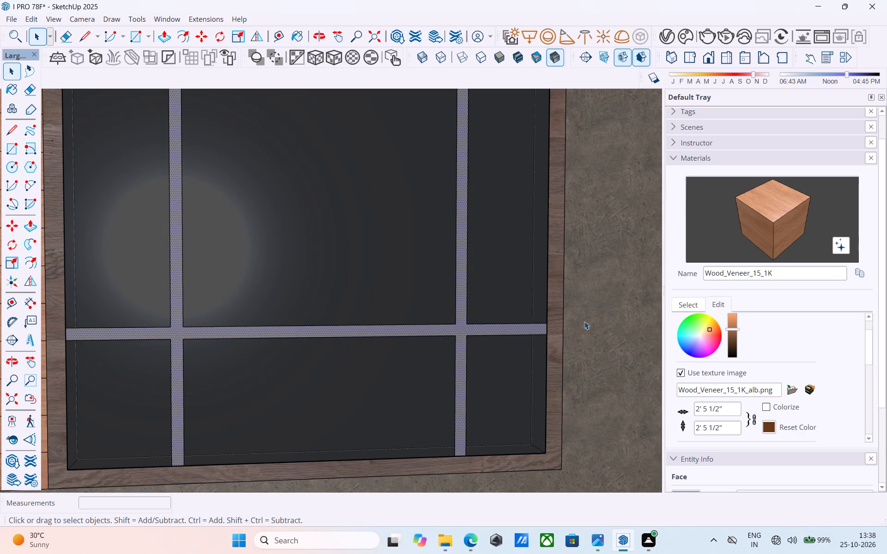
click(689, 308)
click(733, 316)
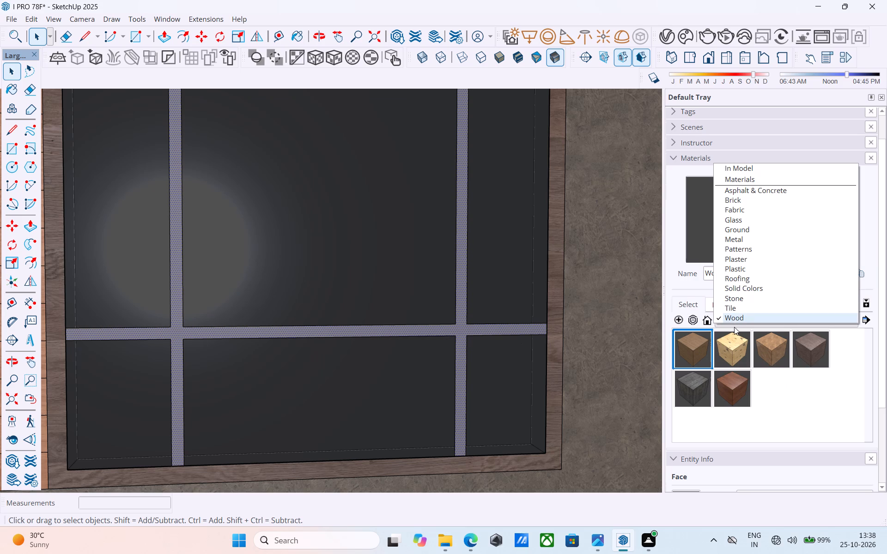
click(745, 287)
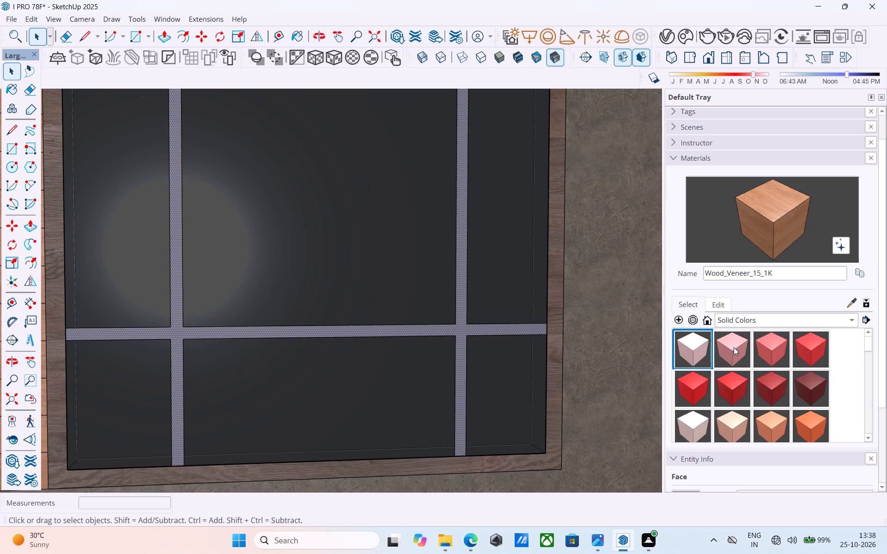
scroll(711, 359, down, 10)
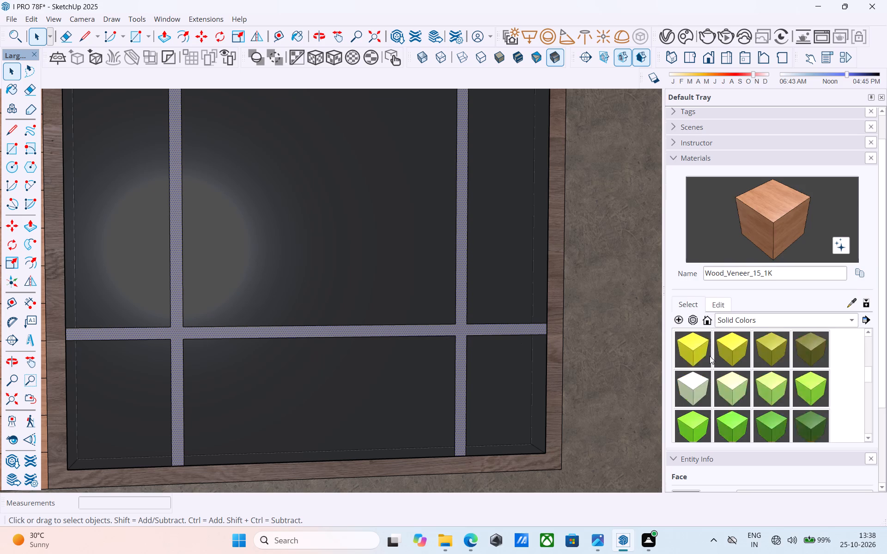
scroll(710, 356, down, 15)
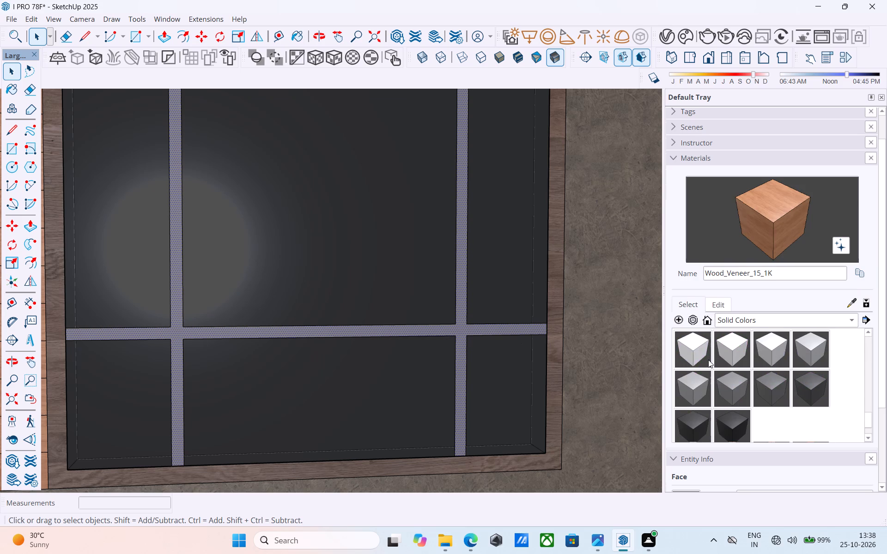
click(693, 348)
scroll(487, 331, up, 4)
click(456, 330)
scroll(456, 330, down, 5)
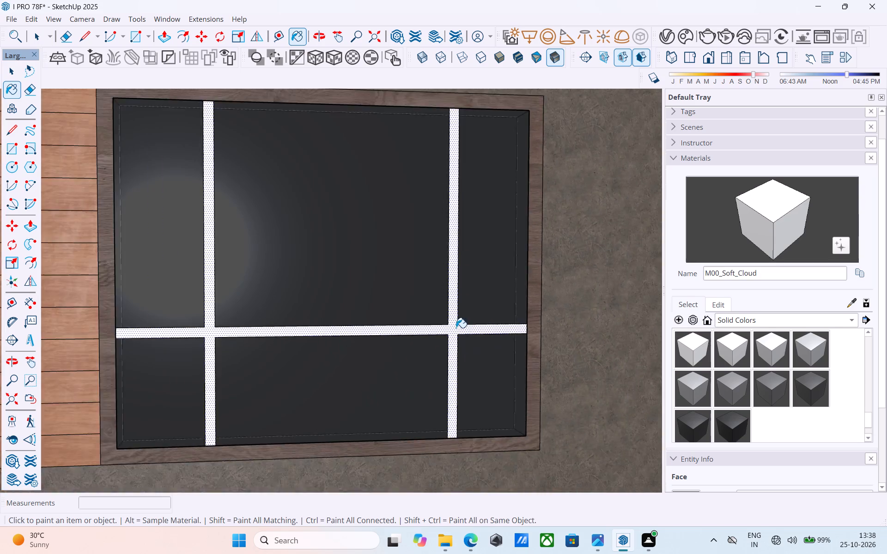
Paint the crossing bars of the ground-floor front window with the same M00_Soft_Cloud white.
scroll(456, 328, down, 20)
scroll(456, 328, down, 1)
scroll(352, 301, up, 17)
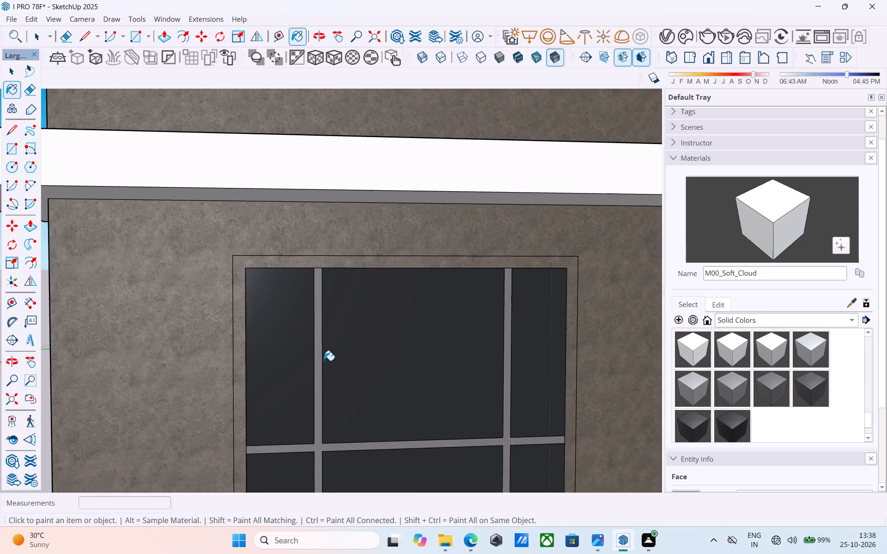
click(319, 359)
key(space)
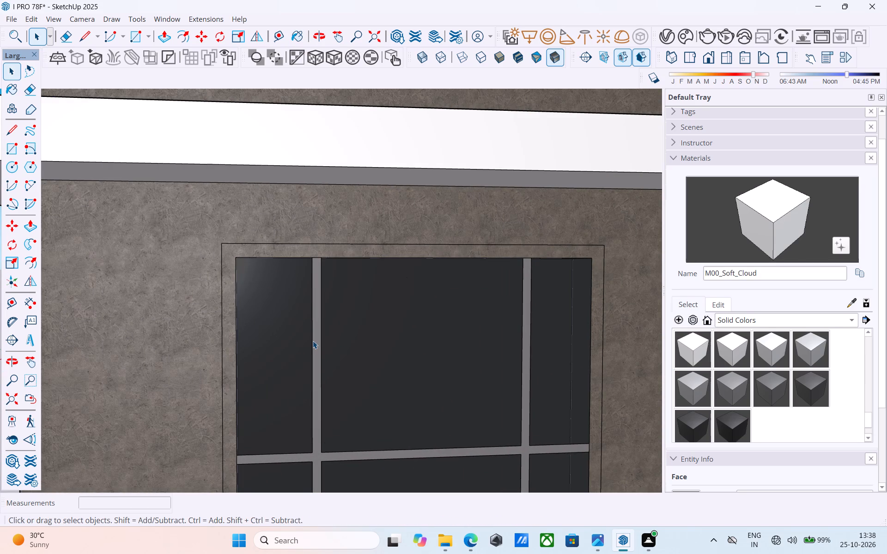
double_click(313, 341)
click(316, 347)
scroll(278, 263, down, 6)
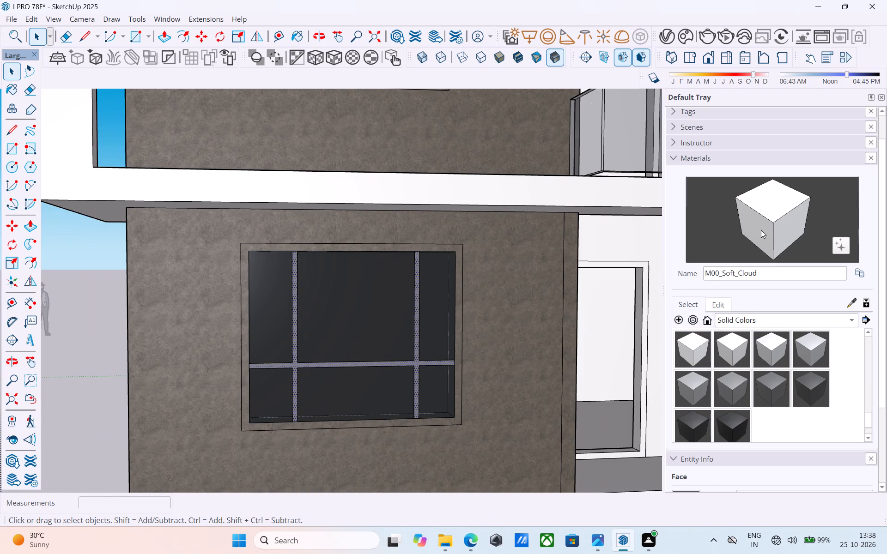
click(769, 224)
scroll(297, 370, up, 11)
click(292, 365)
scroll(261, 357, down, 7)
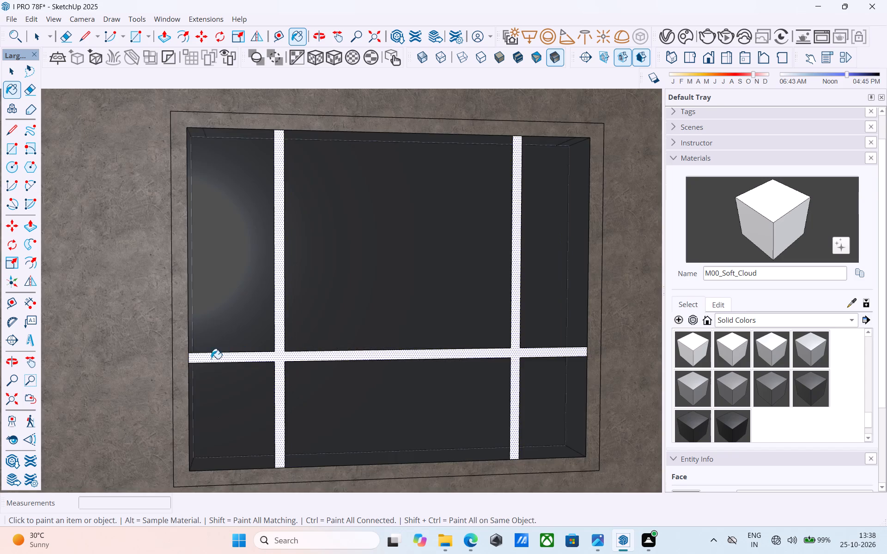
Close the open house group and save the model with the white window bars.
scroll(211, 369, down, 18)
middle_drag(217, 384, 255, 439)
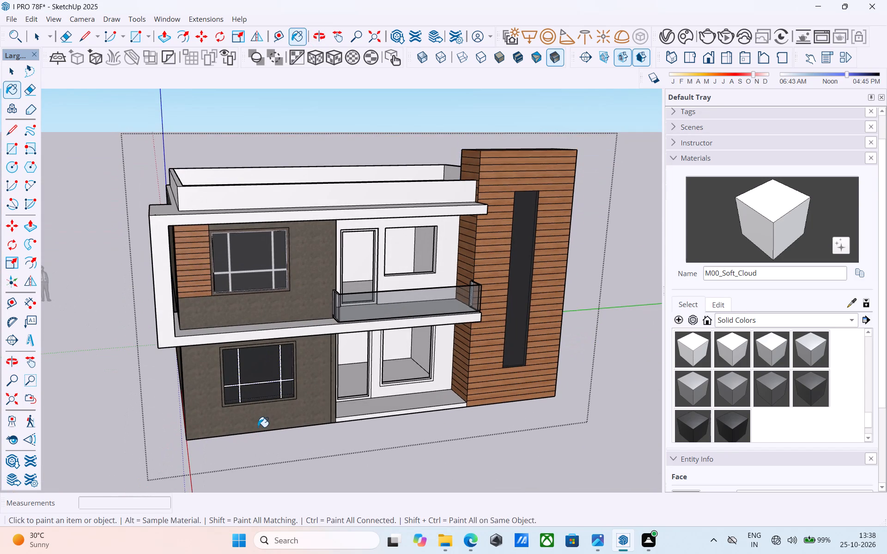
key(space)
key(ctrl+s)
key(space)
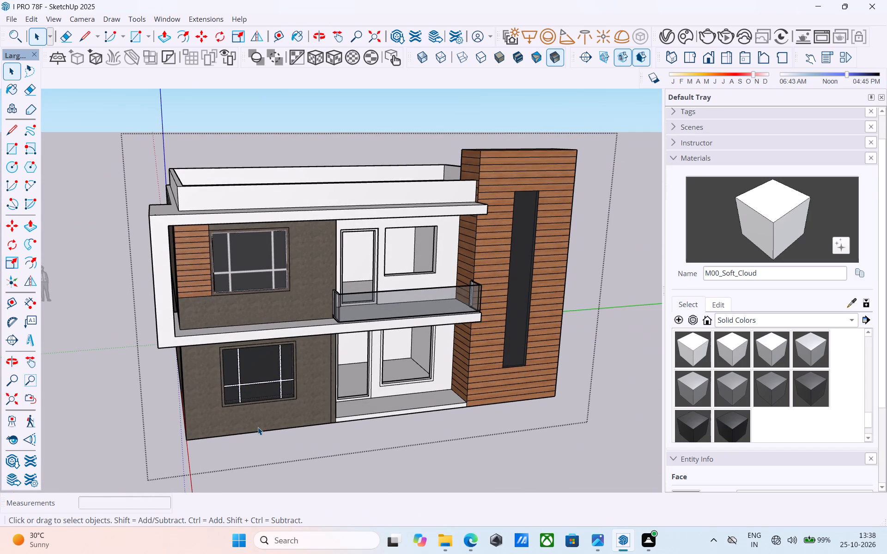
scroll(257, 427, down, 3)
middle_drag(257, 427, 237, 391)
click(534, 394)
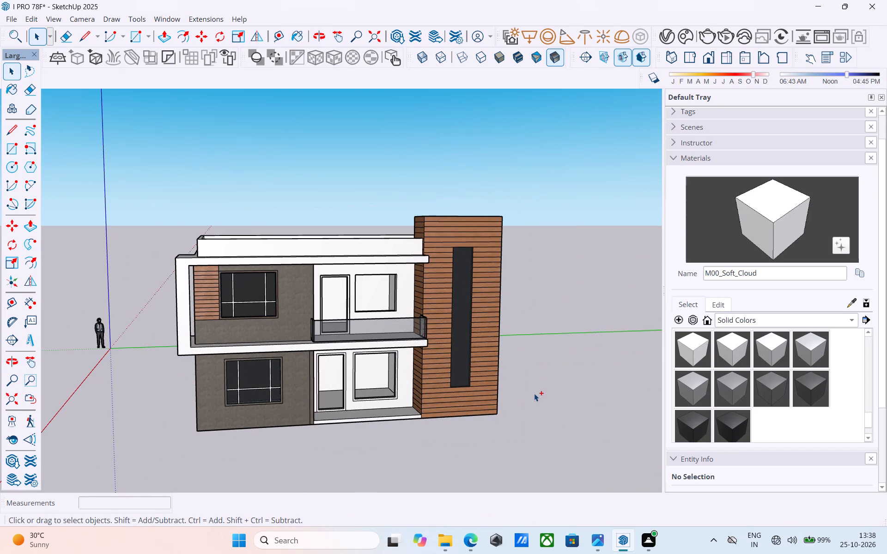
key(ctrl+s)
key(space)
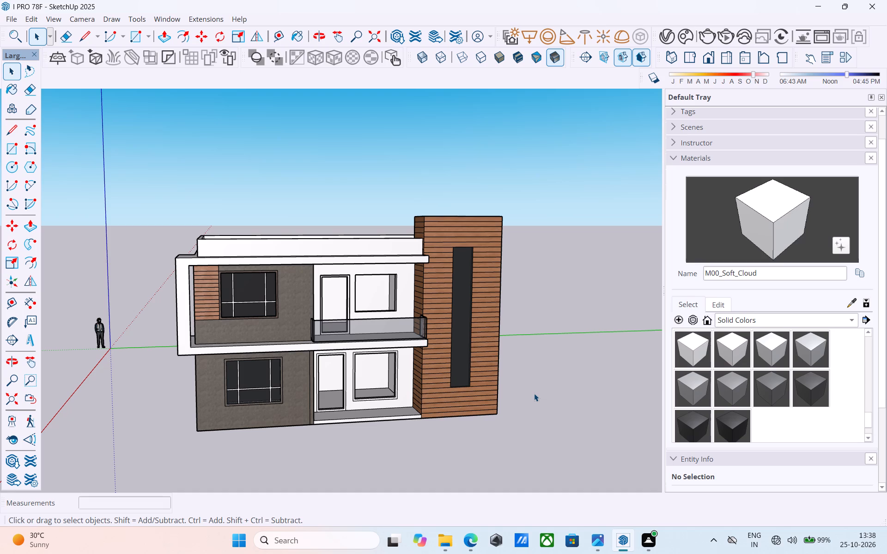
Examine the facade, white window bars, glass balcony and wood cladding from several angles.
middle_drag(468, 385, 571, 395)
scroll(569, 396, down, 2)
middle_drag(554, 398, 594, 356)
middle_drag(359, 357, 202, 375)
scroll(415, 329, up, 6)
scroll(415, 330, down, 5)
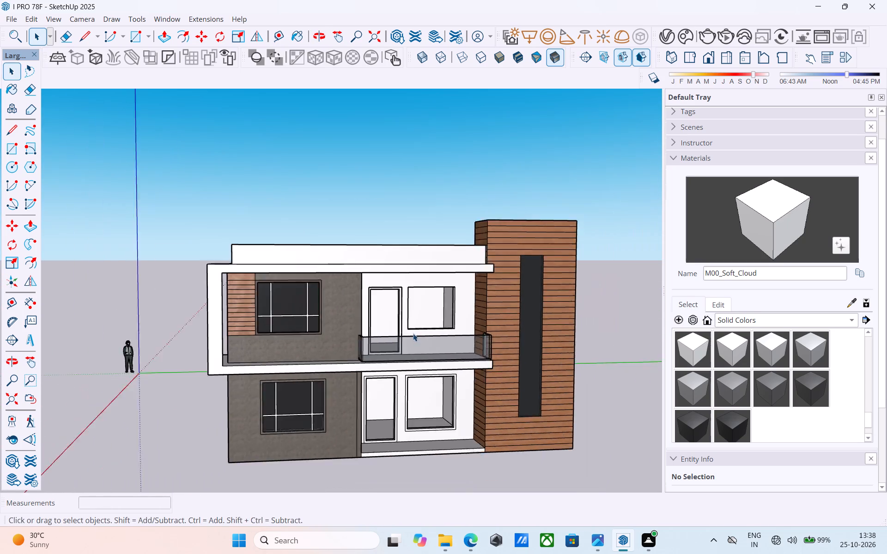
middle_drag(413, 333, 264, 344)
scroll(264, 344, up, 4)
middle_drag(258, 346, 297, 371)
scroll(298, 371, up, 1)
scroll(236, 292, down, 3)
middle_drag(229, 301, 347, 345)
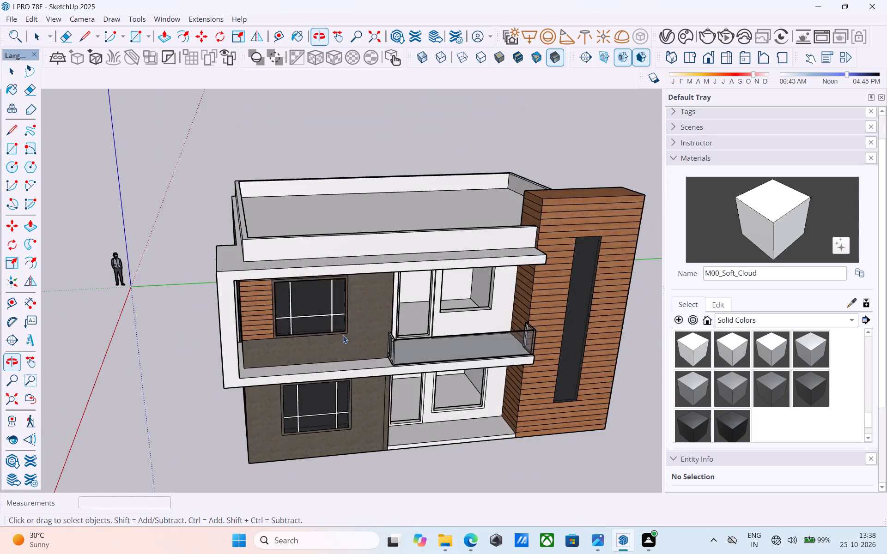
scroll(350, 315, down, 3)
middle_drag(337, 364, 354, 334)
scroll(326, 340, up, 10)
middle_drag(327, 356, 314, 281)
scroll(305, 270, down, 4)
middle_drag(313, 300, 273, 329)
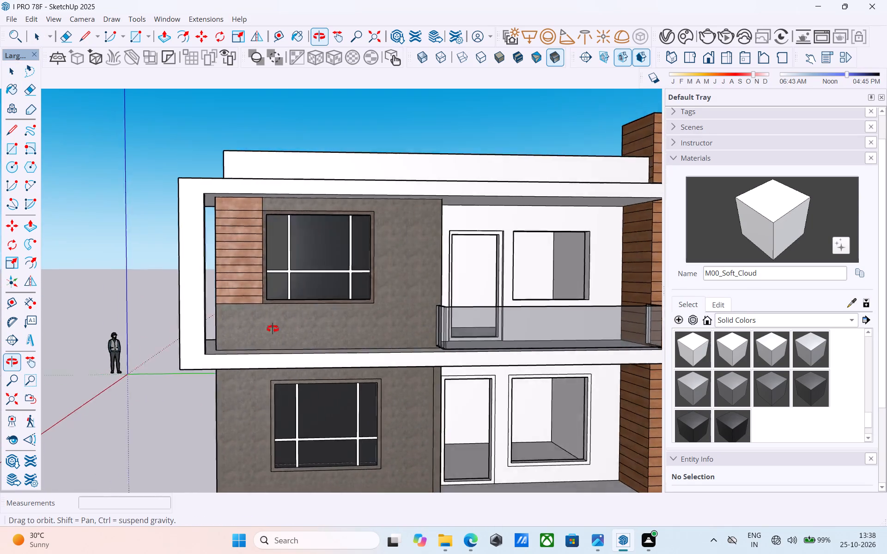
middle_drag(273, 329, 154, 342)
middle_drag(159, 346, 215, 306)
scroll(244, 247, down, 5)
middle_drag(262, 307, 103, 320)
middle_drag(294, 307, 256, 283)
scroll(264, 285, up, 4)
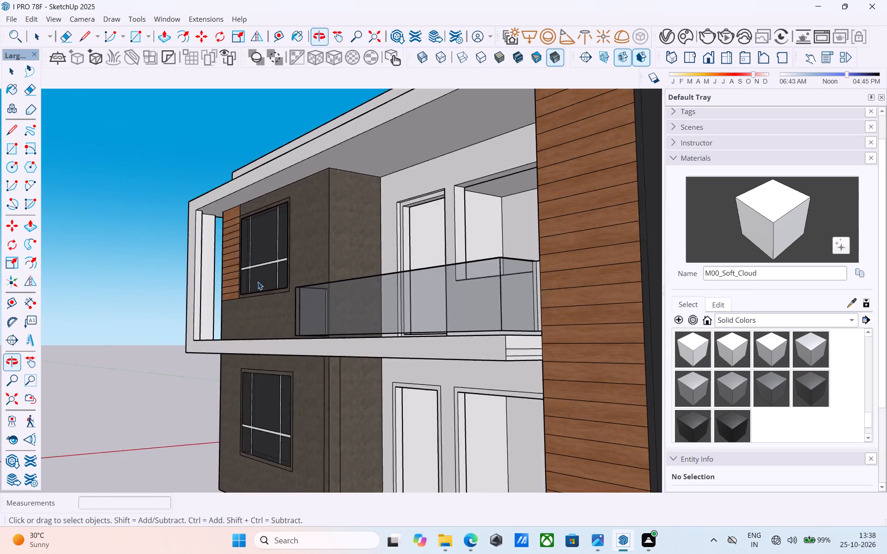
scroll(258, 282, up, 5)
middle_drag(297, 310, 563, 345)
scroll(452, 307, down, 4)
middle_drag(359, 327, 494, 378)
scroll(370, 264, down, 5)
middle_drag(389, 370, 370, 286)
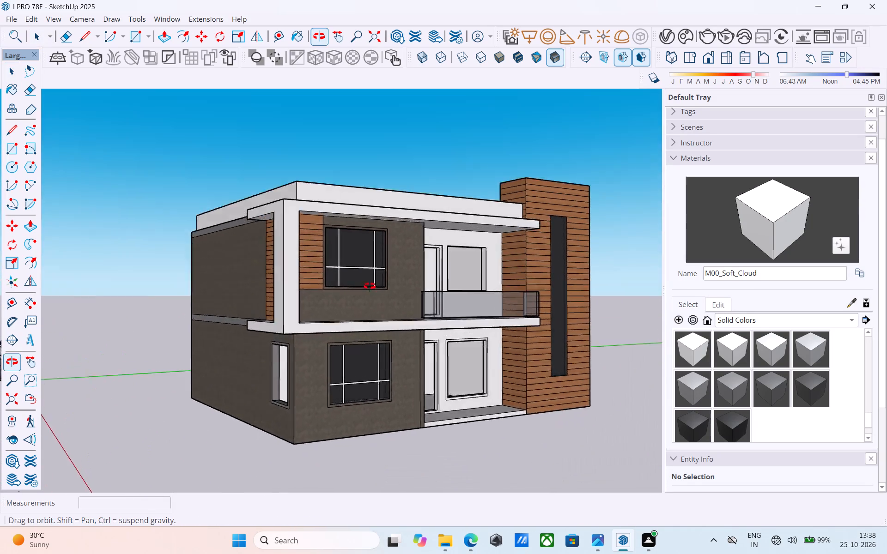
middle_drag(370, 286, 154, 300)
scroll(158, 307, down, 2)
middle_drag(184, 328, 304, 360)
scroll(334, 305, up, 9)
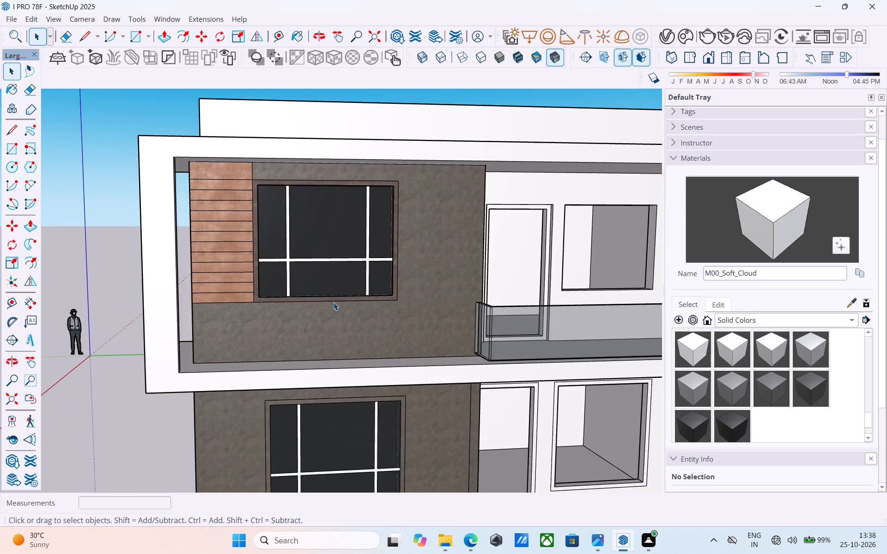
scroll(334, 302, up, 3)
scroll(334, 302, down, 5)
middle_drag(366, 373, 366, 320)
scroll(362, 310, down, 5)
middle_drag(362, 320, 379, 395)
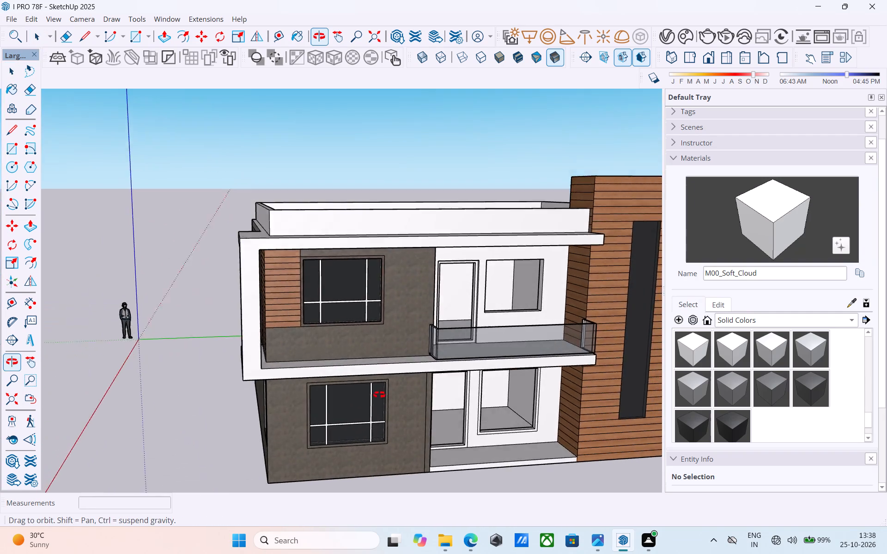
middle_drag(379, 395, 396, 385)
scroll(381, 301, up, 4)
scroll(379, 299, down, 4)
middle_drag(375, 302, 354, 292)
scroll(281, 281, down, 3)
middle_drag(314, 313, 309, 313)
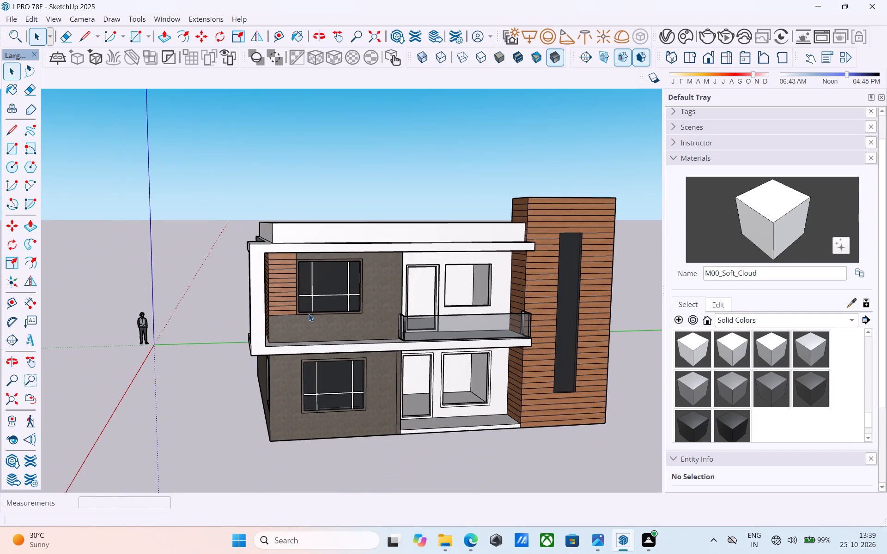
Save the model again.
key(ctrl+s)
key(space)
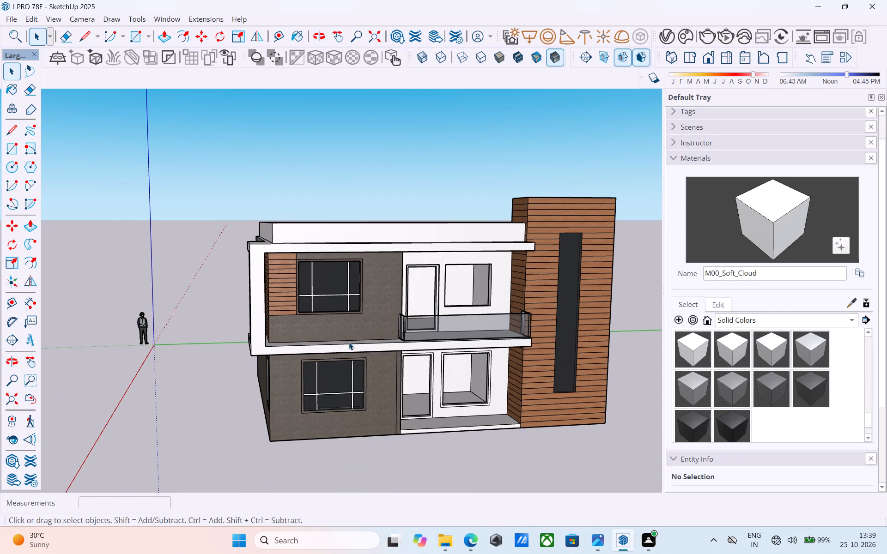
Examine the wood-clad tower, its dark vertical strip, the parapet and the plain white side wall from several angles.
scroll(130, 252, down, 3)
middle_drag(489, 325, 456, 323)
scroll(456, 326, up, 7)
middle_drag(455, 328, 251, 387)
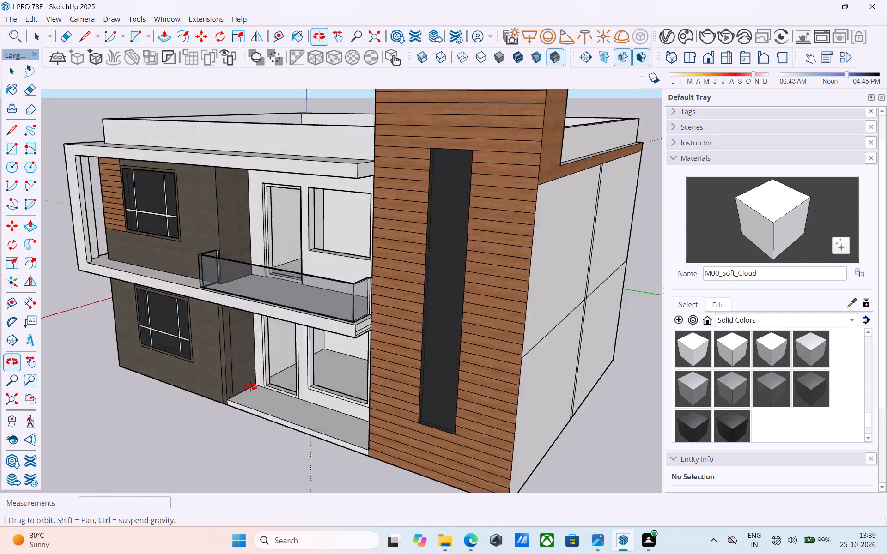
middle_drag(251, 387, 145, 407)
scroll(355, 327, up, 3)
scroll(329, 326, down, 3)
middle_drag(349, 334, 446, 337)
scroll(271, 336, down, 4)
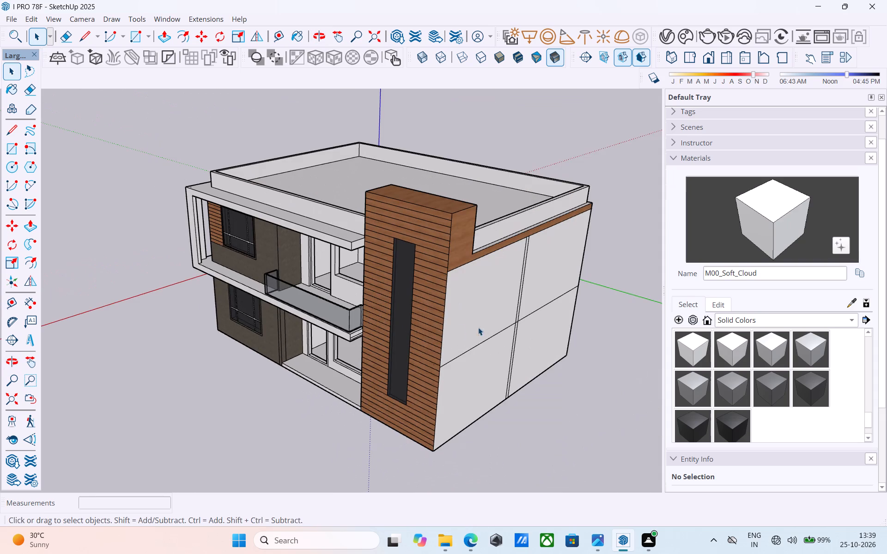
middle_drag(479, 325, 658, 314)
middle_drag(497, 332, 478, 360)
scroll(436, 303, up, 4)
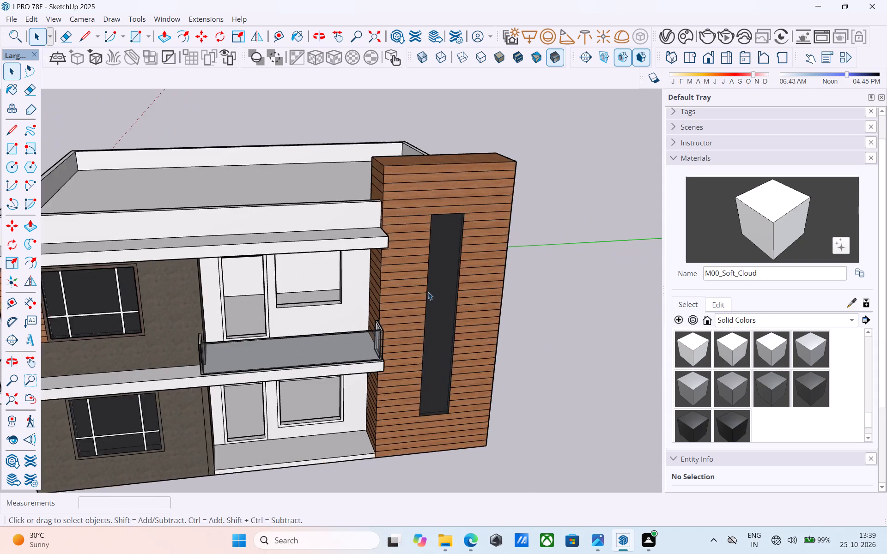
middle_drag(428, 287, 413, 313)
shift+middle_drag(440, 296, 404, 299)
scroll(410, 301, up, 9)
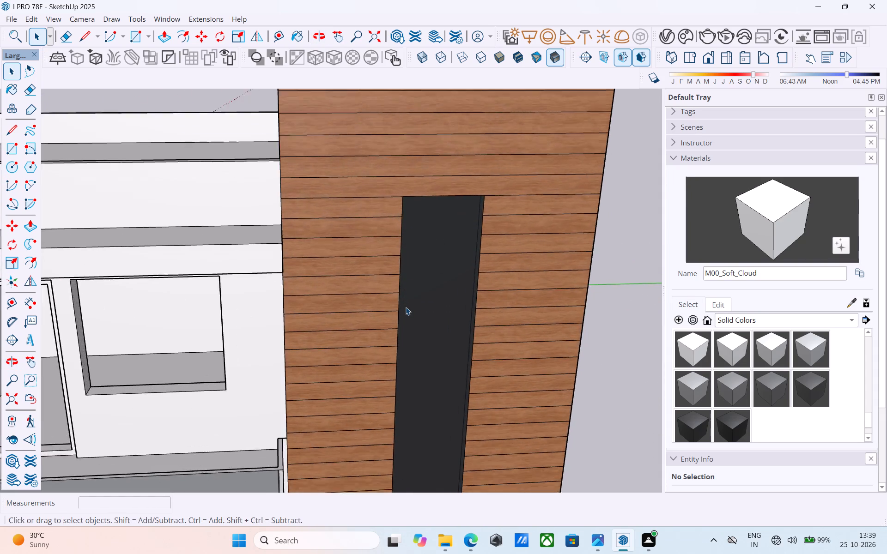
middle_drag(401, 304, 393, 296)
scroll(398, 295, down, 7)
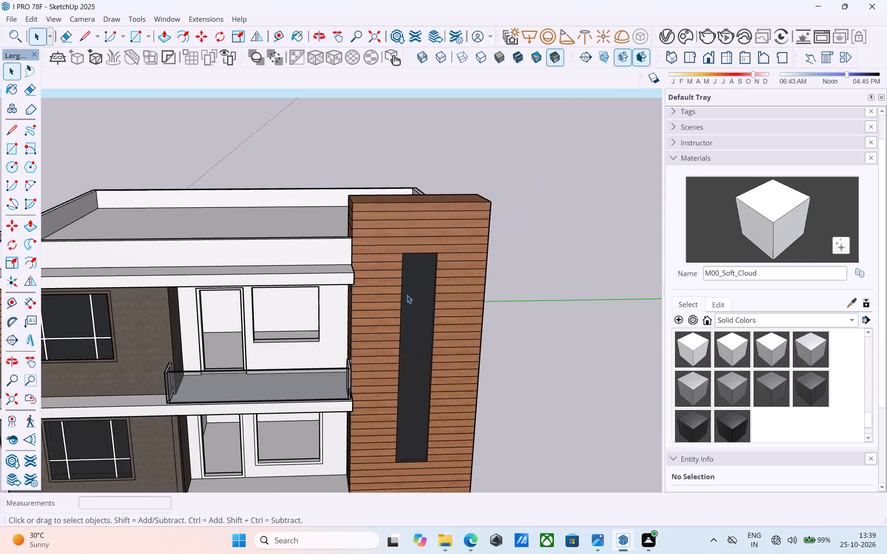
scroll(407, 295, down, 5)
middle_drag(408, 299, 428, 300)
scroll(422, 299, down, 4)
middle_drag(380, 337, 486, 287)
middle_drag(404, 317, 414, 294)
scroll(379, 306, up, 4)
scroll(375, 305, down, 3)
middle_drag(371, 306, 338, 327)
scroll(490, 320, down, 3)
middle_drag(492, 320, 122, 302)
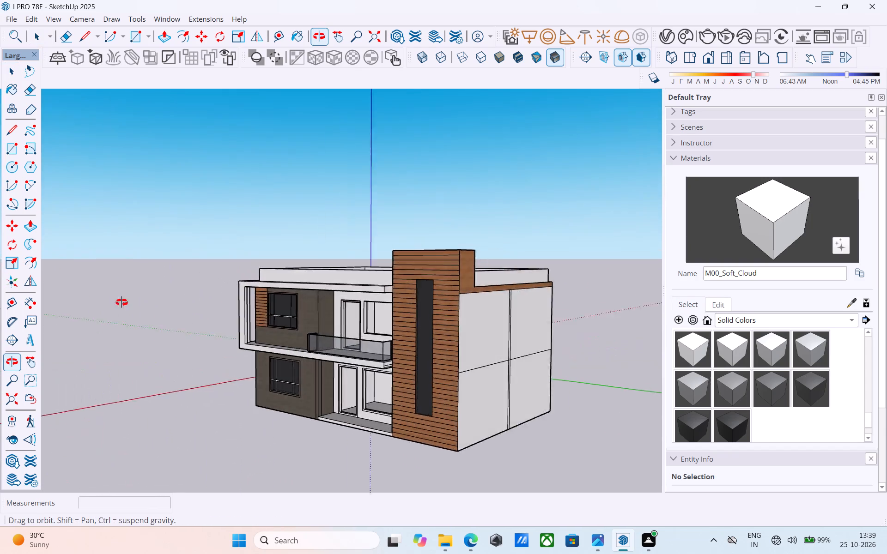
middle_drag(122, 302, 96, 295)
scroll(490, 377, up, 5)
middle_drag(477, 367, 331, 388)
scroll(361, 359, down, 5)
middle_drag(361, 368, 312, 370)
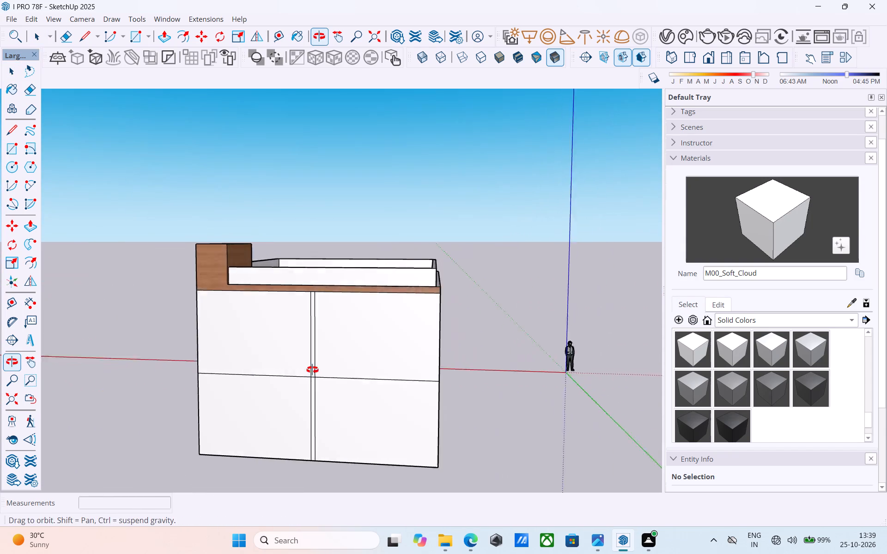
middle_drag(312, 370, 243, 366)
Open the house group and erase the paired vertical lines on both storeys of the white side wall beside the tower.
double_click(243, 366)
scroll(243, 369, down, 3)
middle_drag(243, 369, 299, 370)
scroll(289, 370, up, 5)
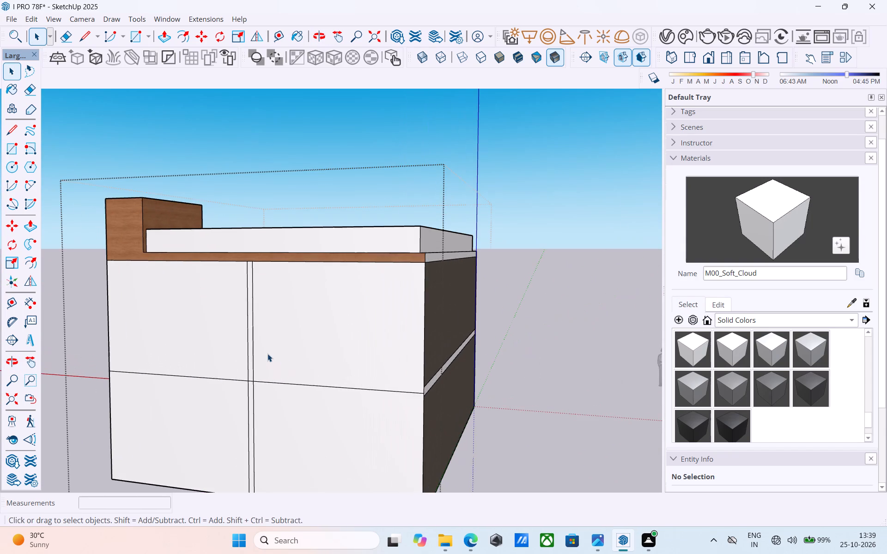
scroll(267, 354, up, 1)
key(e)
drag(260, 347, 227, 339)
drag(257, 405, 226, 404)
scroll(249, 400, down, 6)
middle_drag(334, 403, 405, 392)
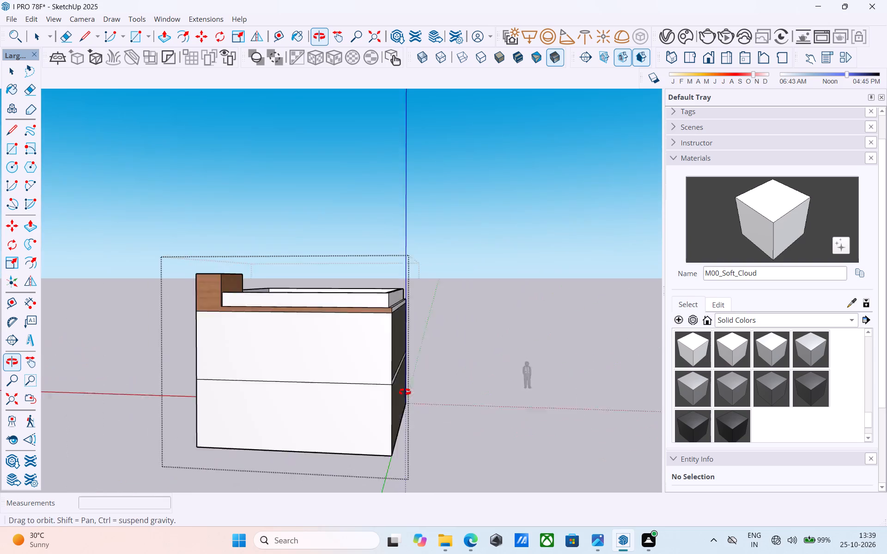
Examine all sides of the house for leftover lines, ending at the cleaned side wall.
middle_drag(405, 392, 541, 382)
middle_drag(376, 386, 595, 392)
middle_drag(308, 378, 533, 380)
scroll(498, 360, up, 6)
middle_drag(434, 349, 513, 353)
scroll(520, 339, down, 5)
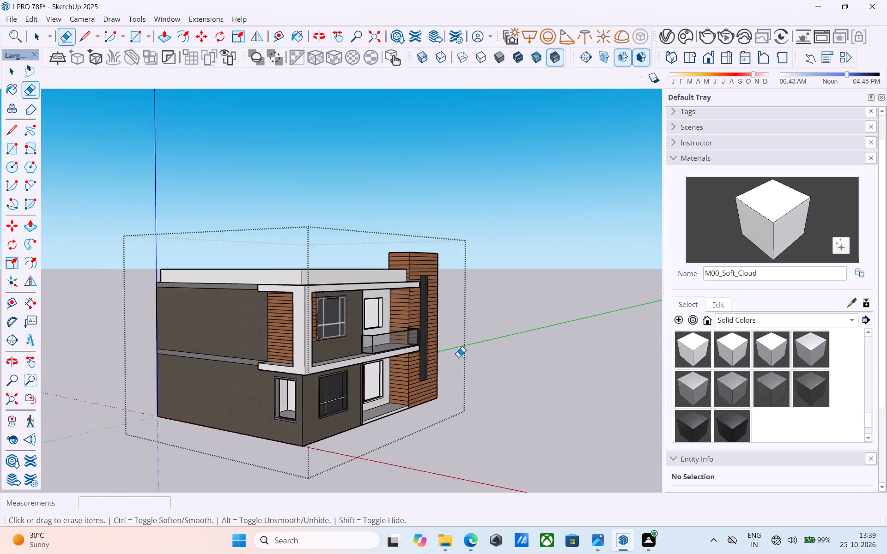
middle_drag(375, 358, 685, 356)
middle_drag(278, 358, 47, 360)
middle_drag(269, 355, 24, 360)
middle_drag(434, 342, 112, 343)
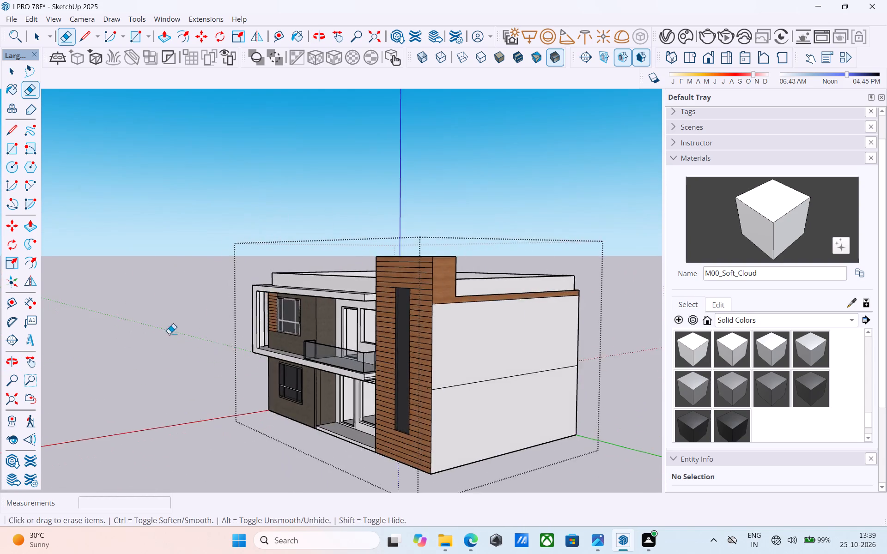
Erase the horizontal floor line on the white side wall at the rear corner's floor band.
scroll(156, 329, down, 4)
middle_drag(305, 349, 54, 355)
scroll(267, 360, up, 5)
middle_drag(332, 365, 197, 360)
scroll(213, 380, up, 7)
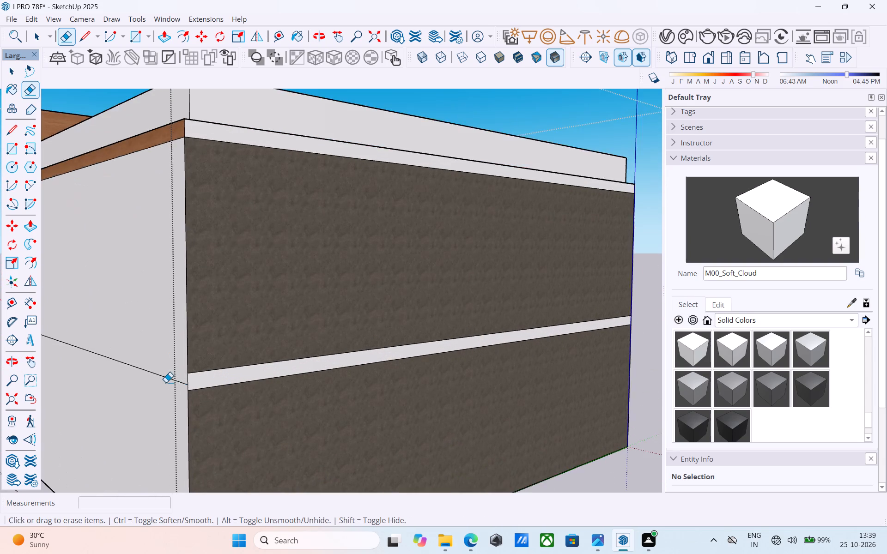
scroll(166, 382, up, 4)
drag(183, 374, 180, 389)
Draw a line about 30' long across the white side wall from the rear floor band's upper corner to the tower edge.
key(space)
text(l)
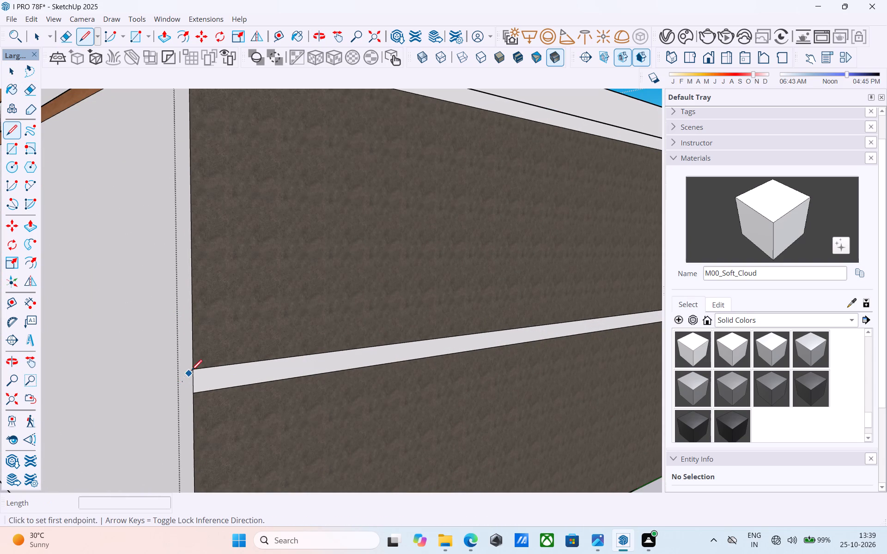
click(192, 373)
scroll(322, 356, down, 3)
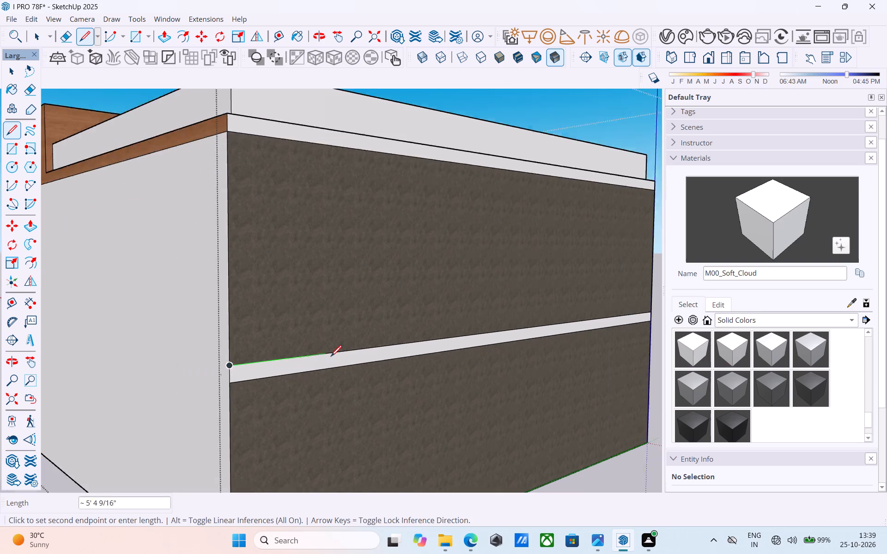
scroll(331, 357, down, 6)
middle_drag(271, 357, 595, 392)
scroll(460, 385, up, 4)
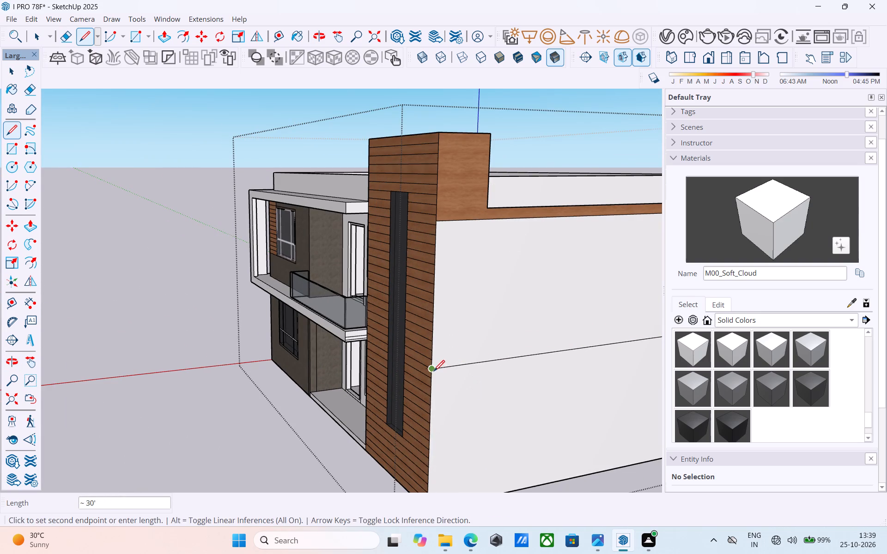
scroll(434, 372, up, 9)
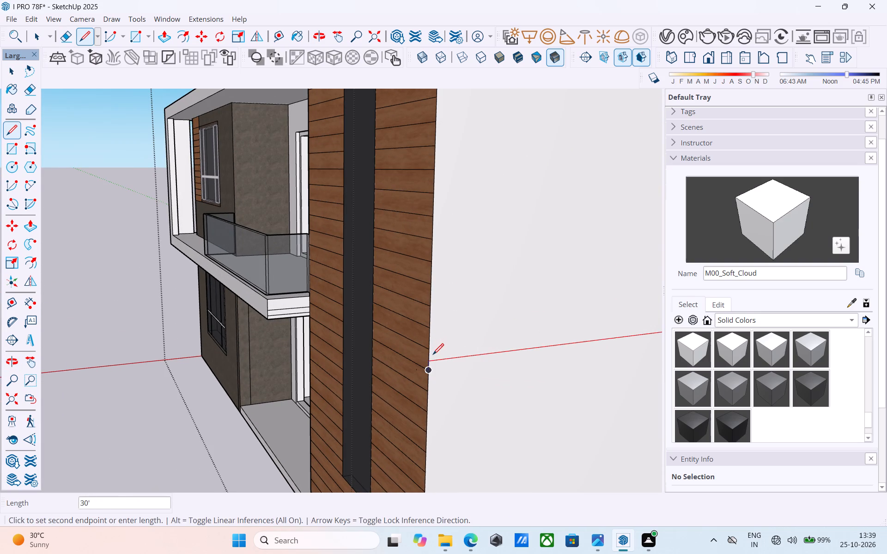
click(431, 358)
Draw a line about 30' long across the side wall from the rear floor band's lower corner to the tower edge.
scroll(303, 367, down, 11)
middle_drag(356, 375, 205, 340)
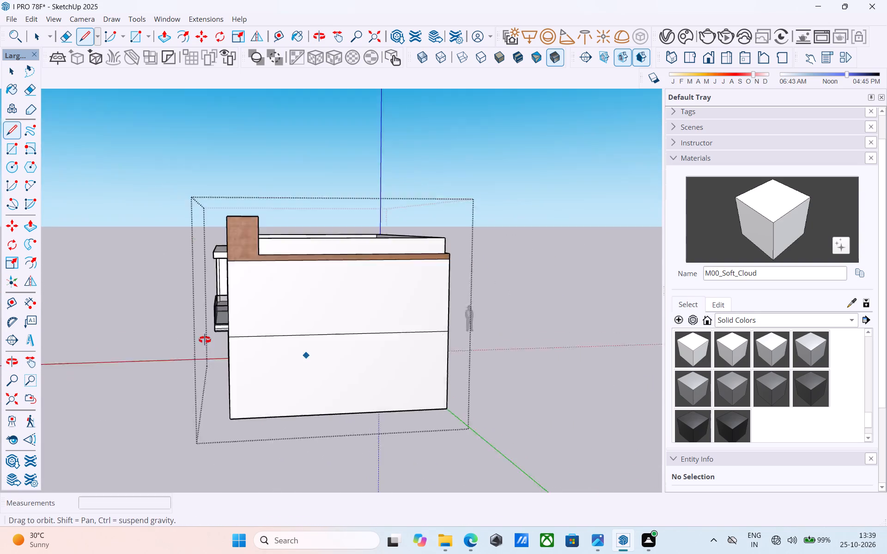
middle_drag(205, 340, 76, 341)
scroll(183, 330, up, 4)
click(285, 331)
middle_drag(115, 311, 190, 322)
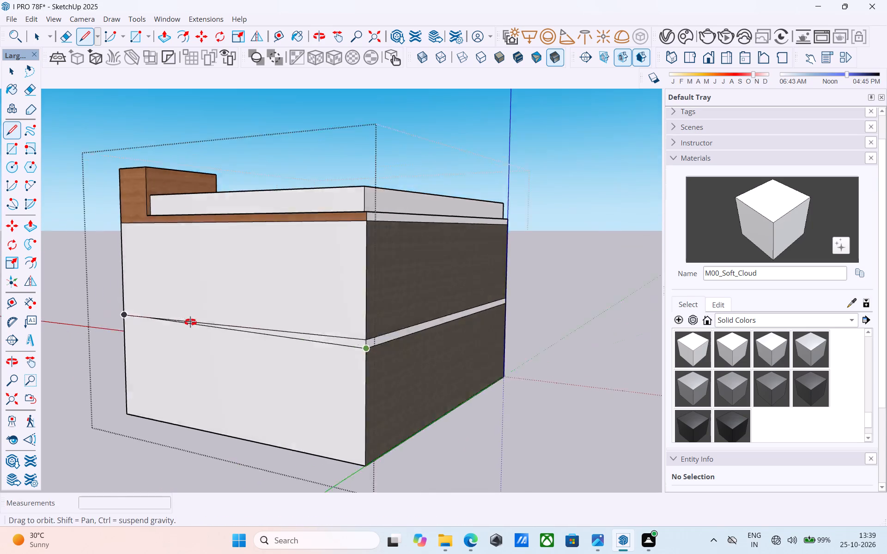
middle_drag(190, 322, 241, 322)
scroll(222, 341, up, 4)
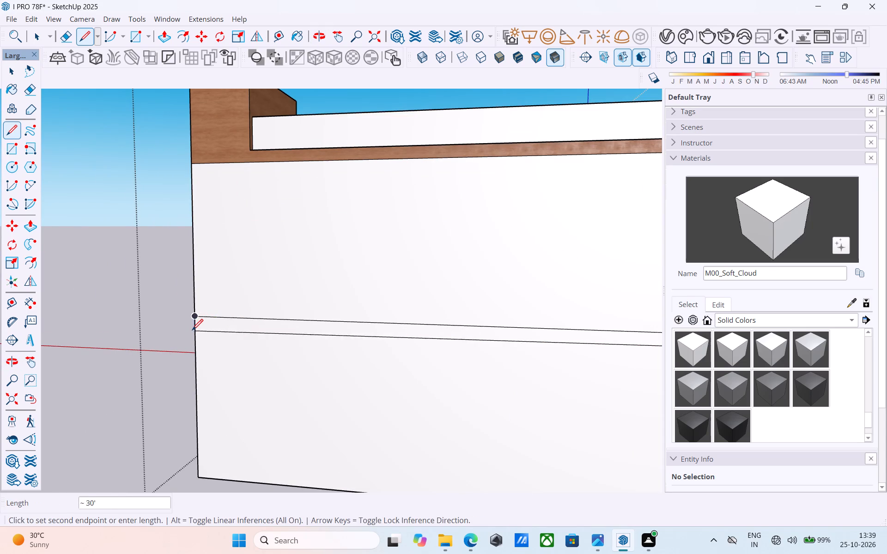
click(192, 331)
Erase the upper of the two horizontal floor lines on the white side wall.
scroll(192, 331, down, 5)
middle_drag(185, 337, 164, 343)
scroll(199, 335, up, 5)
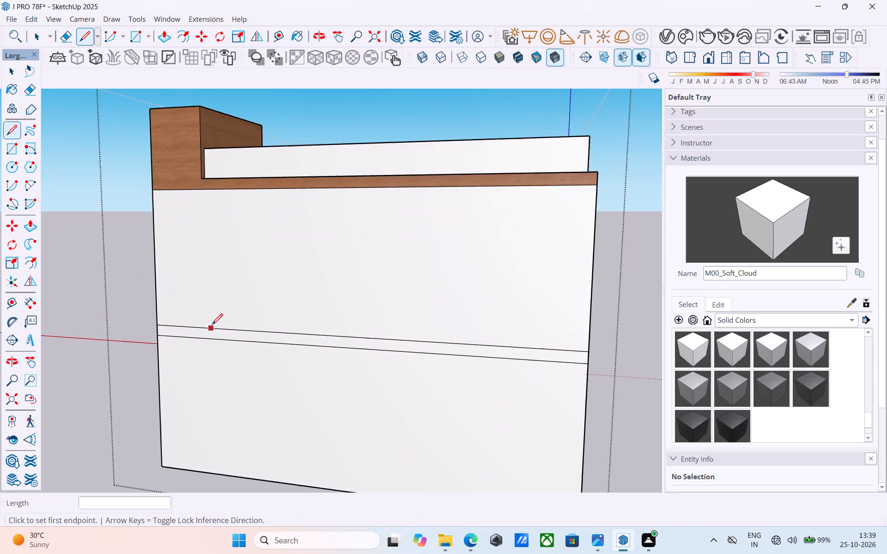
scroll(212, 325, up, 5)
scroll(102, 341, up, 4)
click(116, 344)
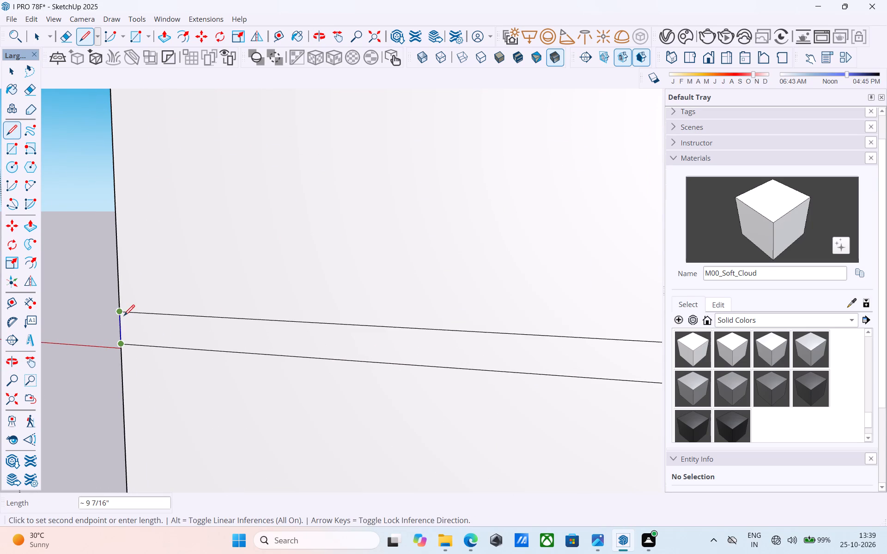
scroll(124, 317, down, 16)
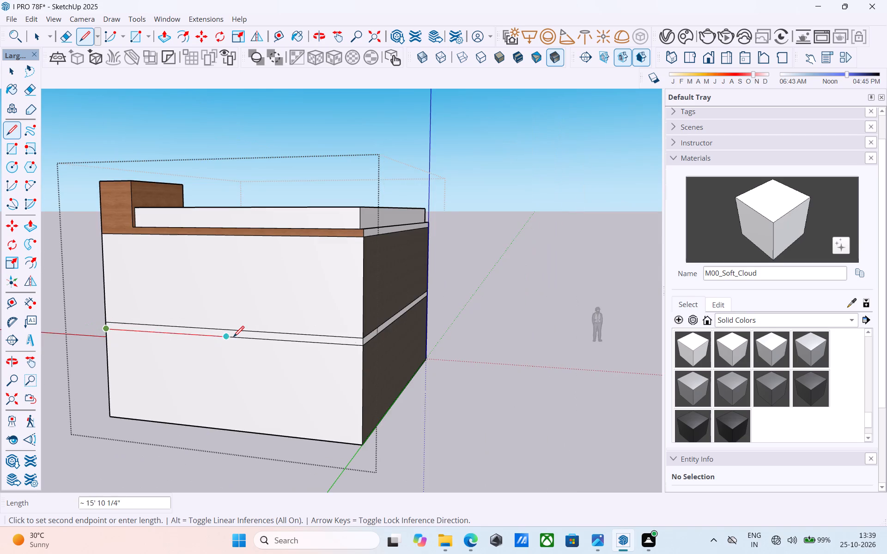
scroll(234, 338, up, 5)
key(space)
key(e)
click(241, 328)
Copy the side wall's remaining floor line 9" up to the upper corner of the rear floor band.
key(space)
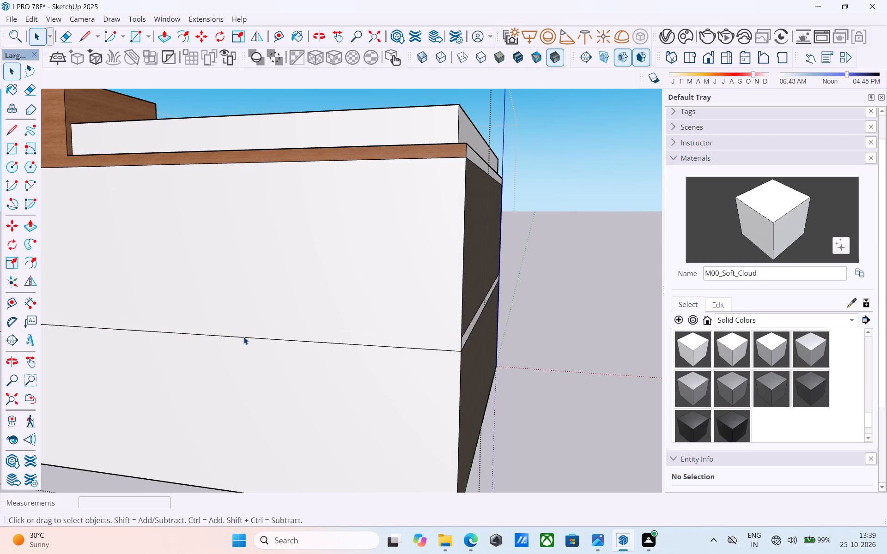
click(243, 337)
middle_drag(304, 359, 275, 359)
key(m)
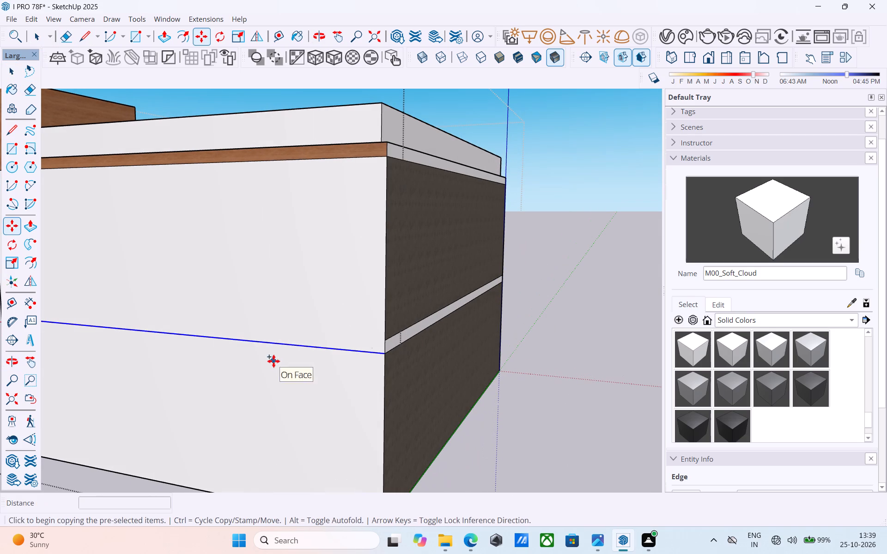
middle_drag(393, 356, 355, 366)
scroll(302, 367, up, 7)
click(267, 383)
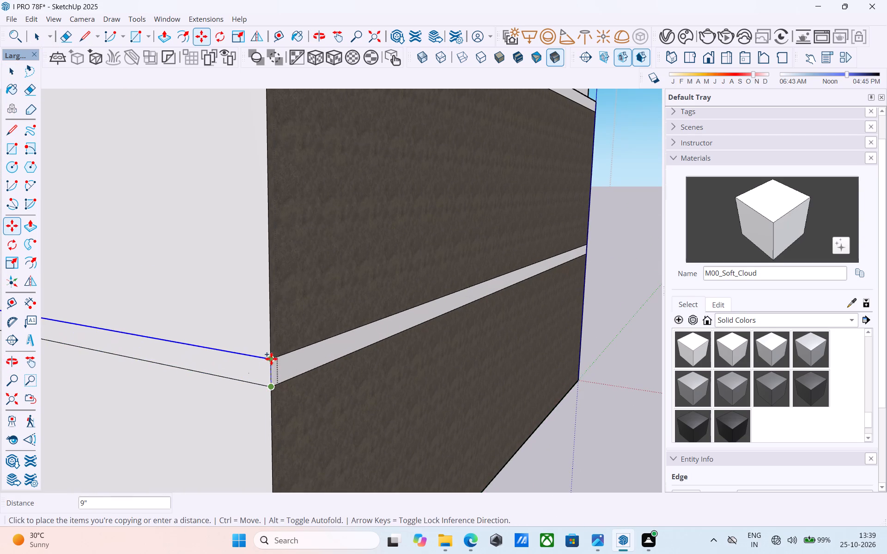
click(271, 359)
scroll(358, 345, down, 12)
middle_drag(263, 343, 410, 353)
key(space)
Paint the side wall's upper and lower storey faces with the Plaster_04_1K material, leaving the floor band between them.
scroll(254, 332, down, 6)
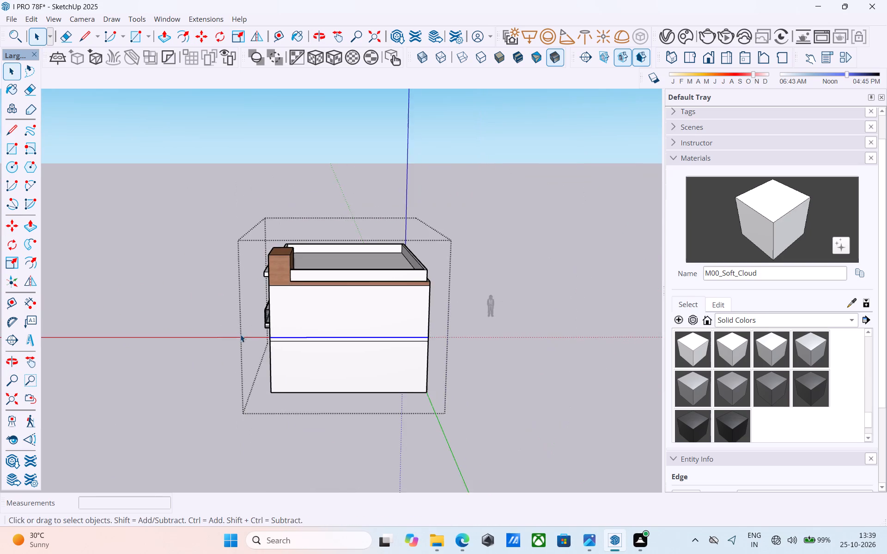
middle_drag(234, 333, 288, 326)
click(739, 317)
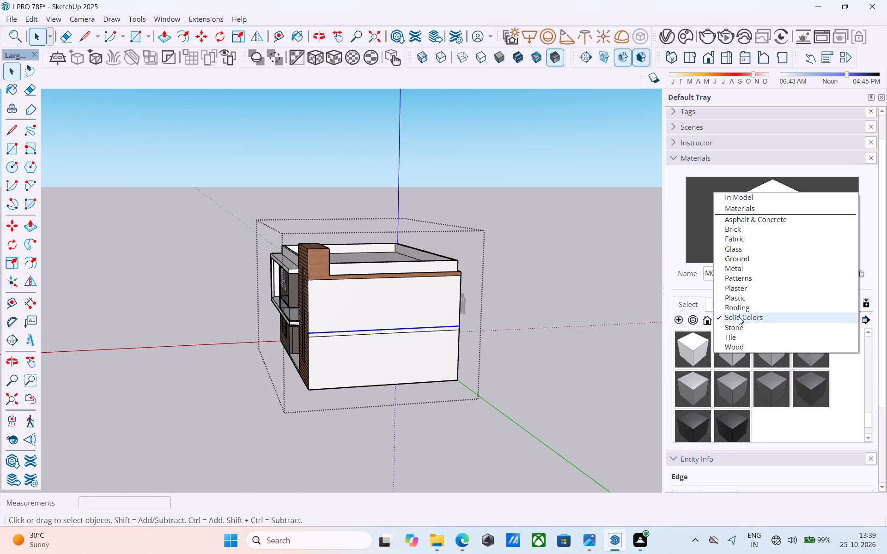
click(745, 296)
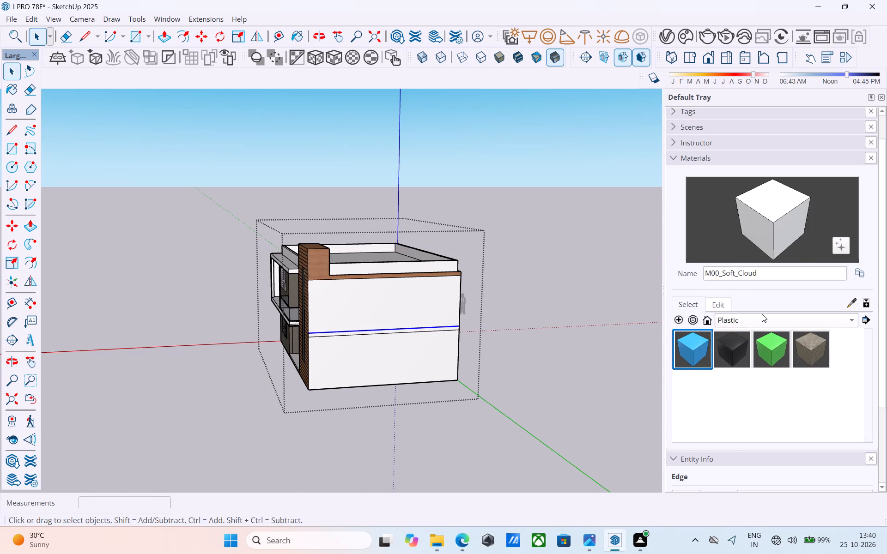
click(763, 315)
click(763, 308)
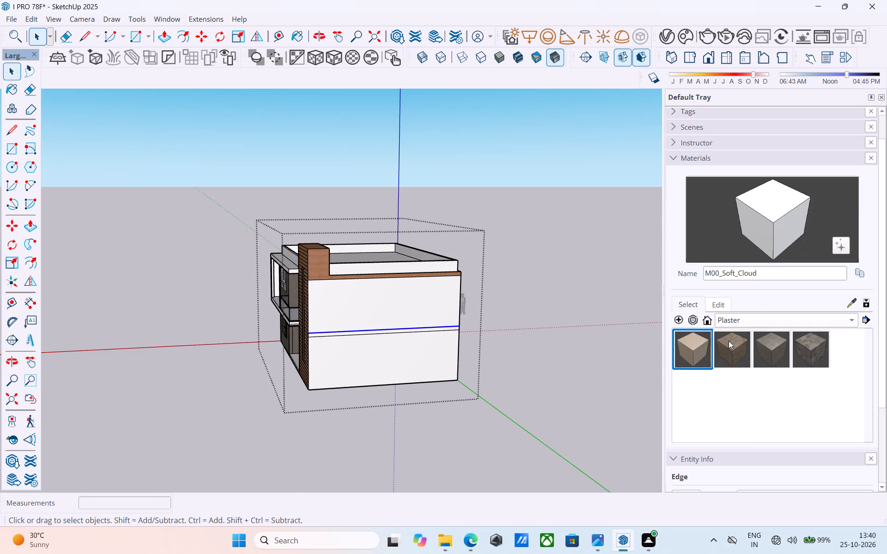
click(782, 344)
click(377, 297)
click(392, 355)
Examine the plastered side wall, the front facade and the rear of the house from several angles.
middle_drag(437, 345, 250, 318)
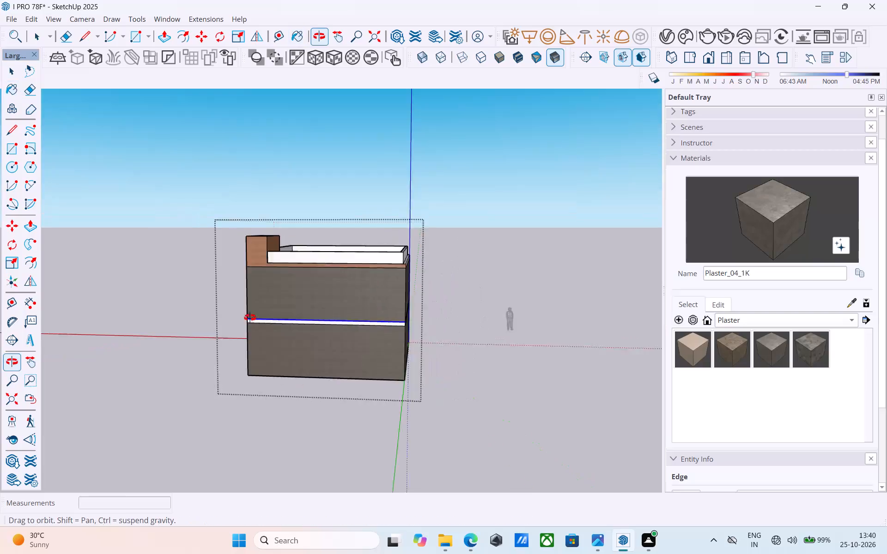
middle_drag(250, 318, 102, 331)
scroll(206, 321, up, 5)
middle_drag(188, 328, 663, 328)
middle_drag(377, 332, 581, 334)
scroll(363, 323, down, 4)
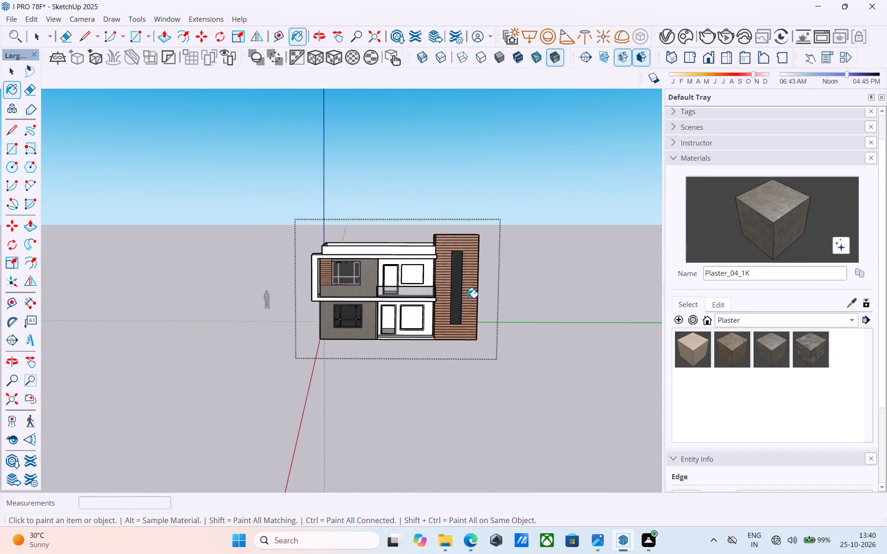
middle_drag(486, 291, 189, 303)
middle_drag(388, 294, 127, 295)
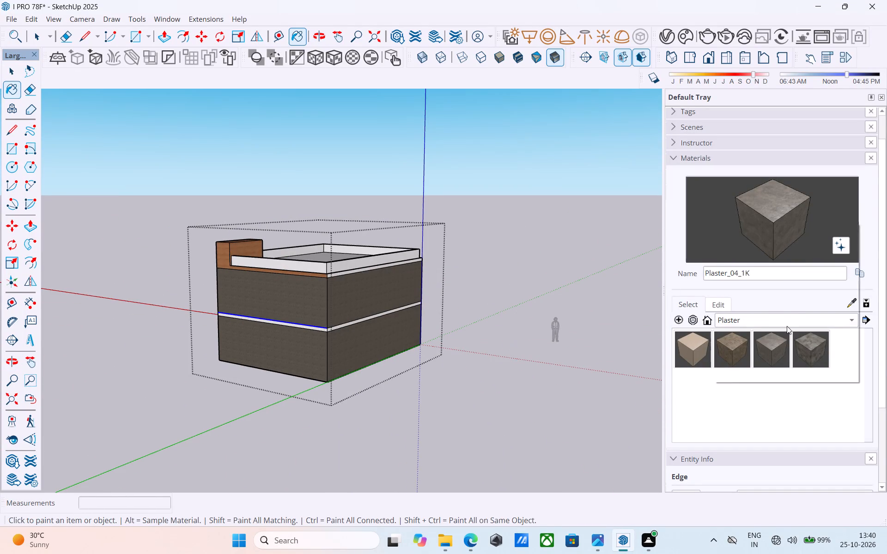
Paint the roof-edge band below the parapet on the rear wall with the in-model Wood_Veneer_15_1K material.
click(787, 326)
click(757, 377)
click(716, 409)
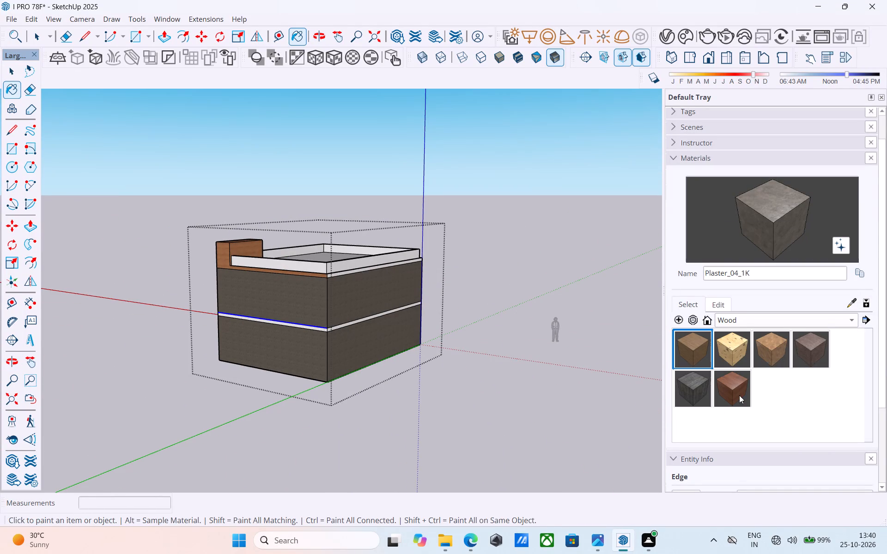
click(740, 395)
click(751, 320)
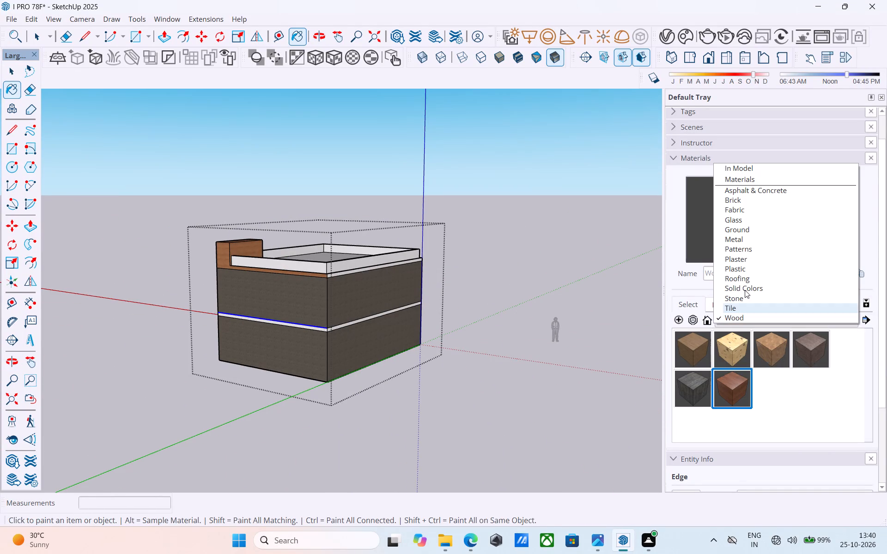
click(736, 171)
scroll(699, 396, down, 6)
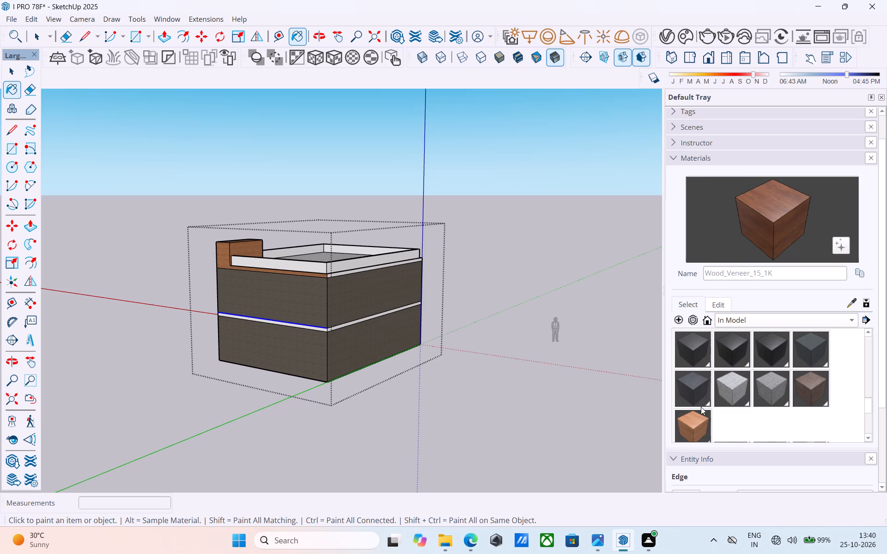
click(696, 418)
scroll(370, 283, up, 13)
click(297, 260)
Paint the roof-edge band on the side wall opposite the tower with Wood_Veneer_15_1K.
scroll(342, 254, down, 5)
middle_drag(492, 235, 346, 235)
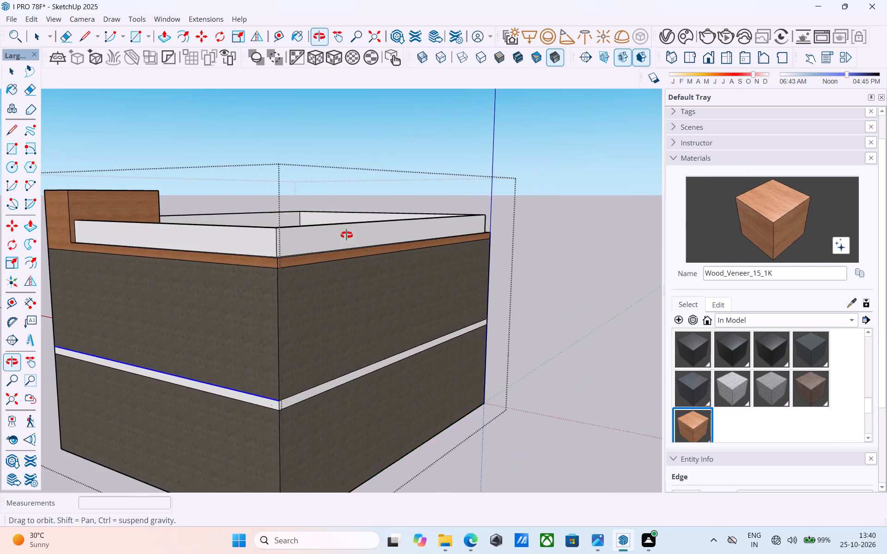
middle_drag(346, 235, 277, 243)
scroll(431, 233, down, 2)
middle_drag(431, 233, 299, 244)
scroll(299, 244, up, 12)
click(294, 261)
scroll(313, 245, down, 3)
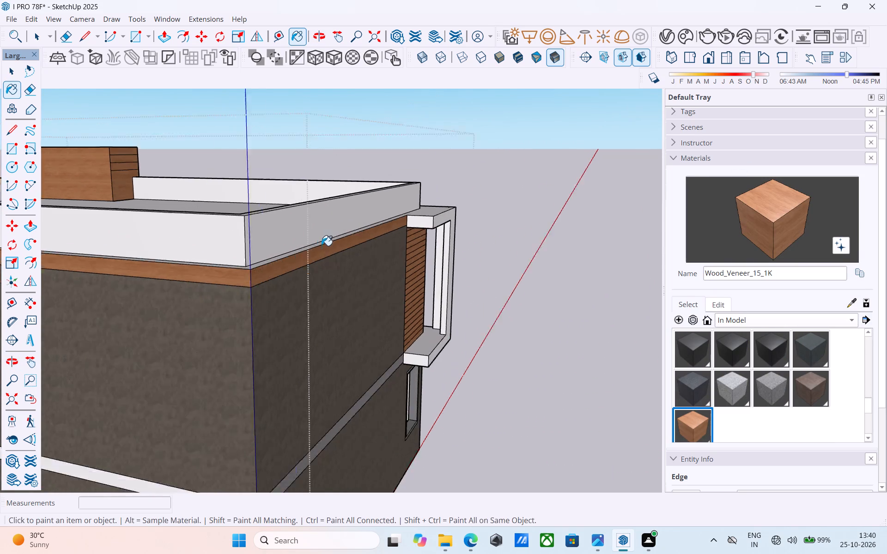
Paint the mid-height floor bands on the tower-side wall and the rear wall with Wood_Veneer_15_1K.
scroll(322, 246, down, 3)
middle_drag(322, 251, 372, 228)
scroll(381, 223, down, 5)
middle_drag(342, 301, 637, 293)
scroll(491, 294, down, 3)
scroll(423, 339, up, 8)
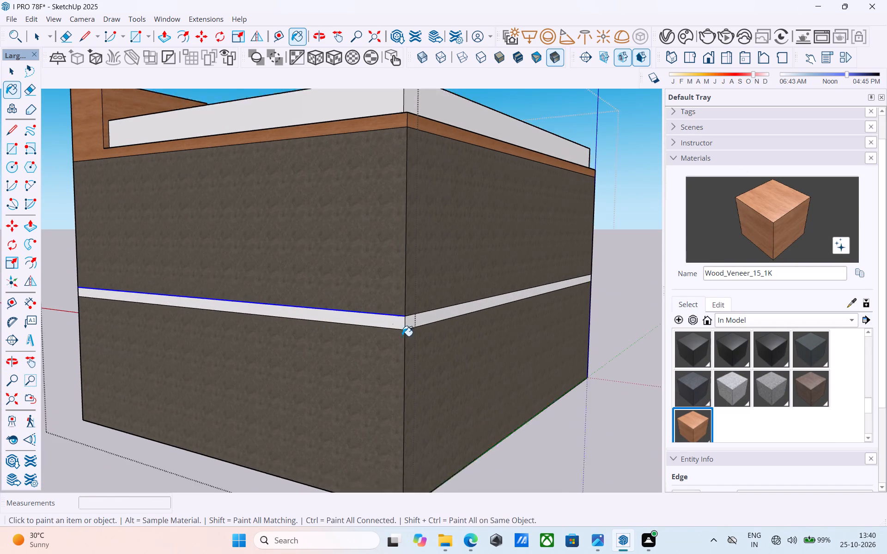
click(392, 327)
click(404, 322)
click(429, 324)
click(429, 318)
Paint the mid-height floor band on the side wall opposite the tower with Wood_Veneer_15_1K.
scroll(431, 315, down, 5)
middle_drag(432, 316, 407, 316)
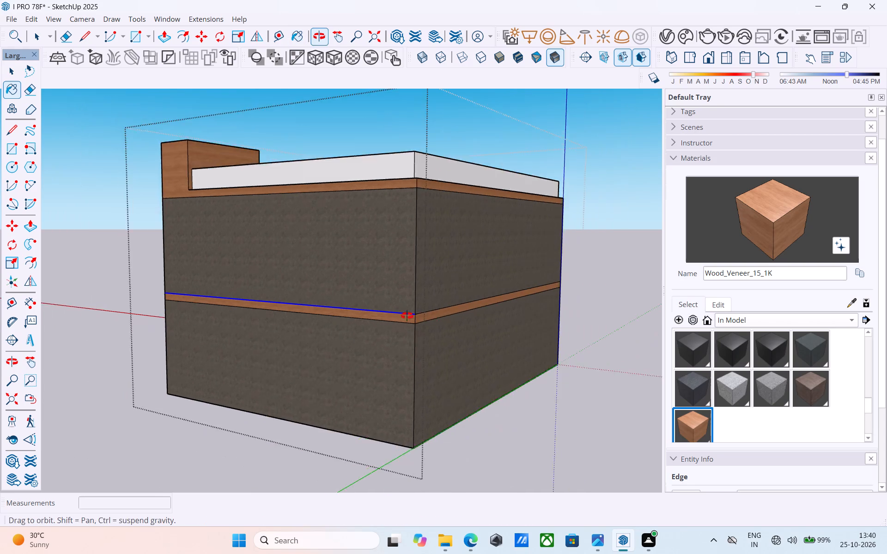
middle_drag(407, 316, 196, 300)
middle_drag(336, 292, 158, 313)
scroll(199, 312, up, 7)
click(279, 299)
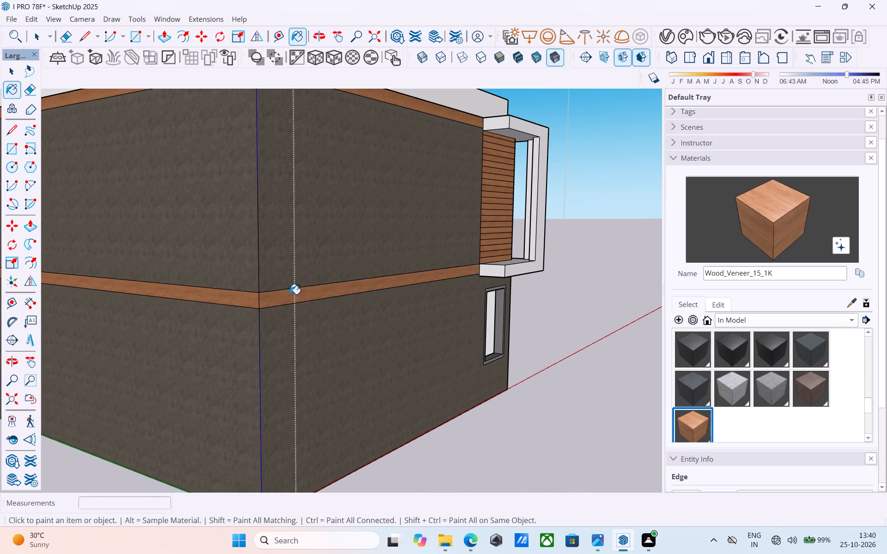
Examine the front facade, balcony, windows and wood-clad tower from several angles.
scroll(295, 294, down, 10)
middle_drag(441, 283, 163, 293)
middle_drag(437, 270, 173, 301)
middle_drag(310, 307, 262, 293)
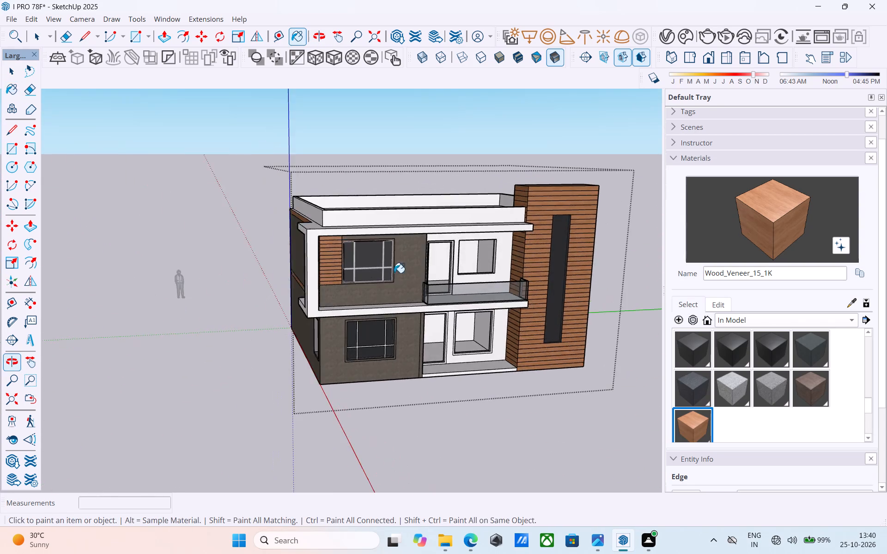
scroll(513, 243, up, 6)
middle_drag(318, 261, 339, 229)
scroll(337, 221, down, 5)
middle_drag(348, 233, 342, 235)
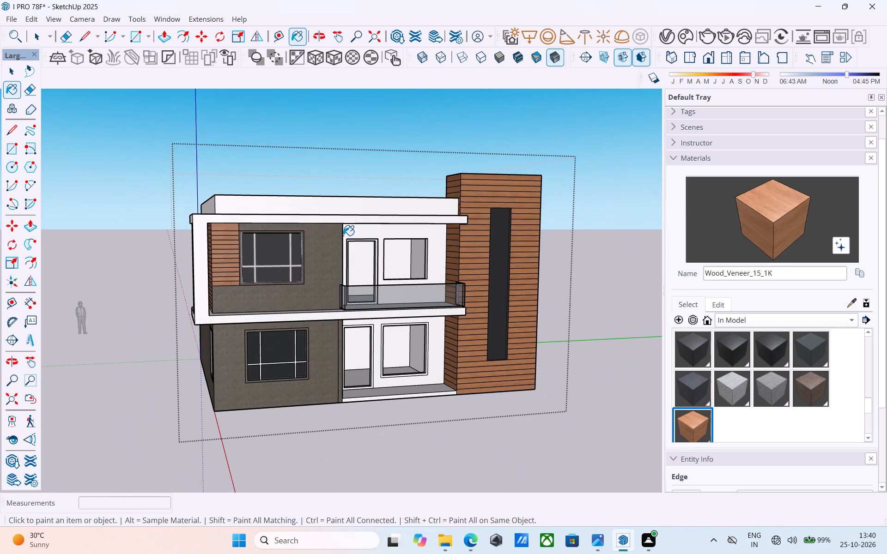
Save the model.
key(space)
key(ctrl+s)
key(space)
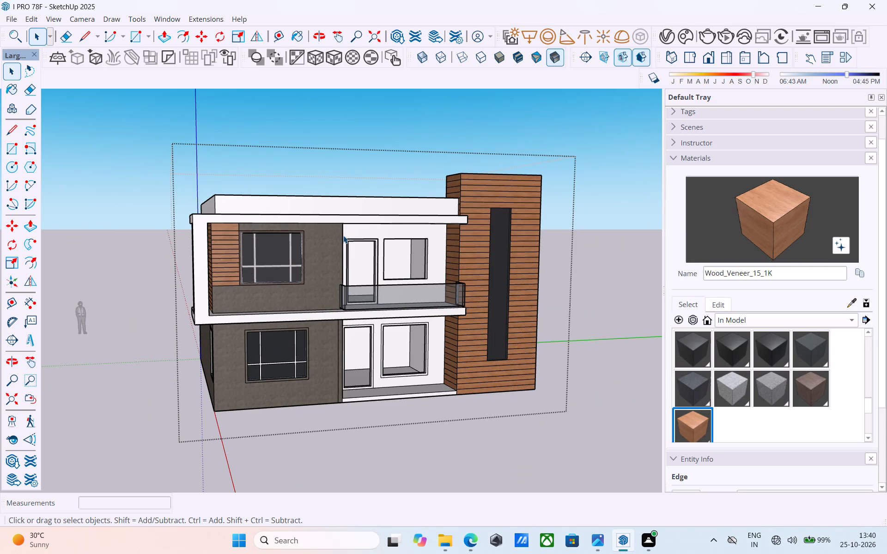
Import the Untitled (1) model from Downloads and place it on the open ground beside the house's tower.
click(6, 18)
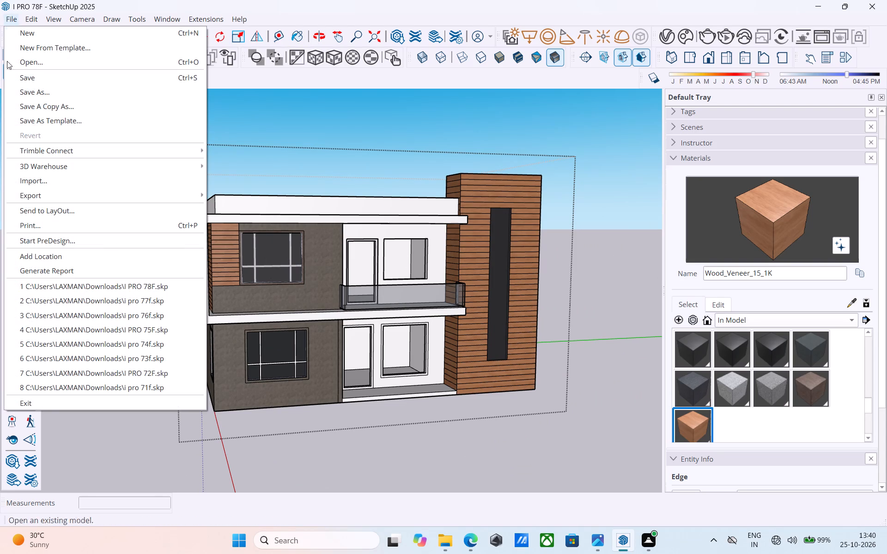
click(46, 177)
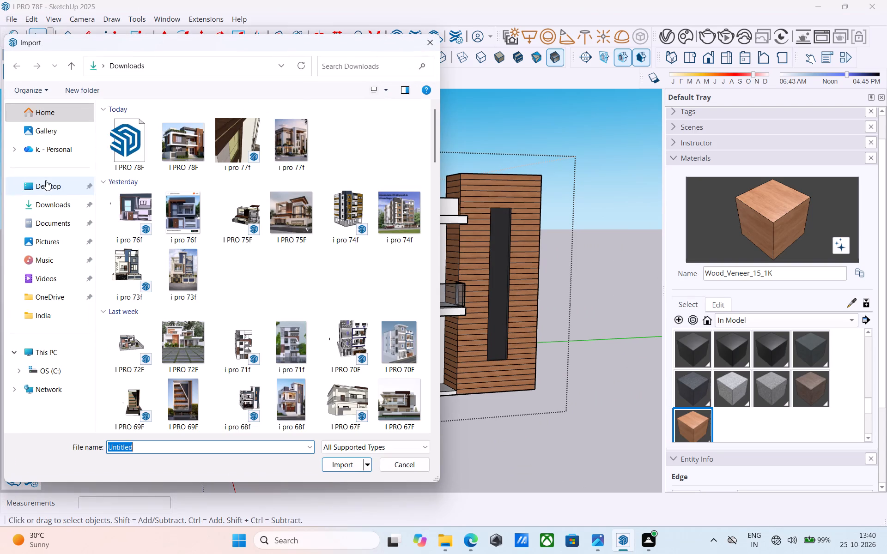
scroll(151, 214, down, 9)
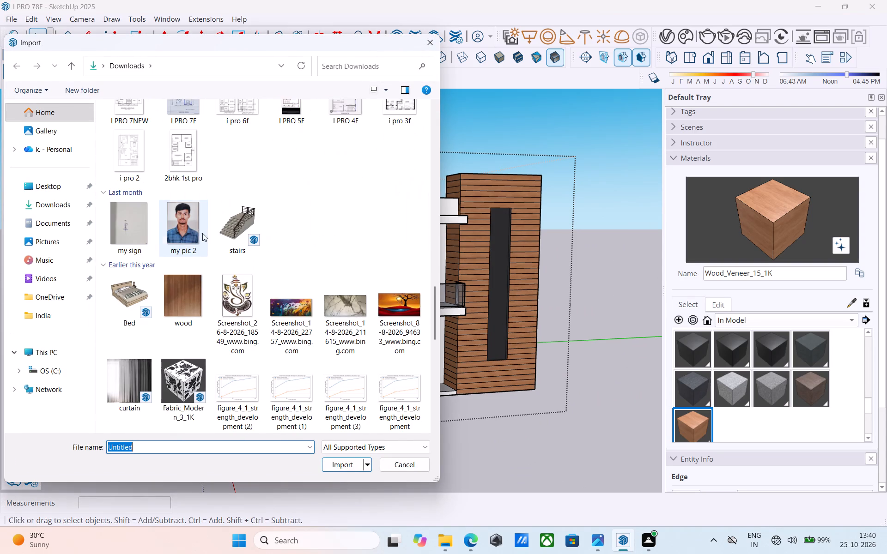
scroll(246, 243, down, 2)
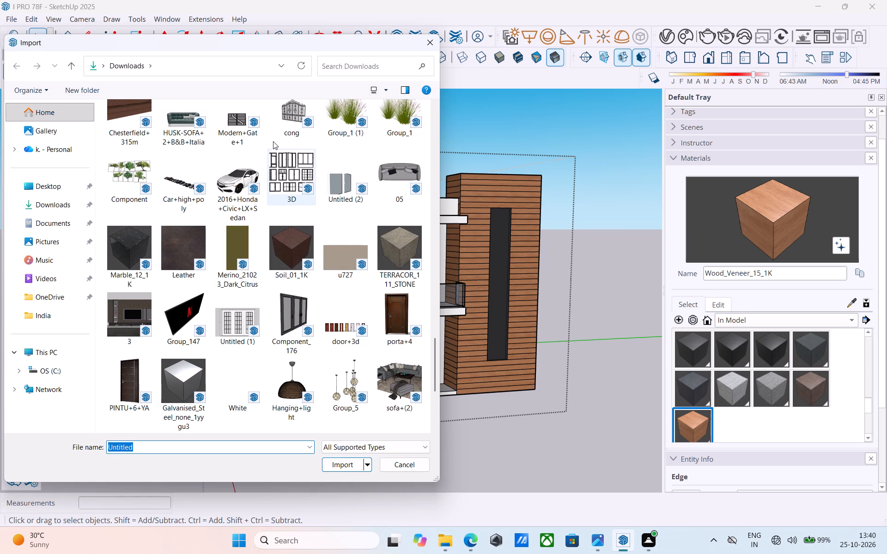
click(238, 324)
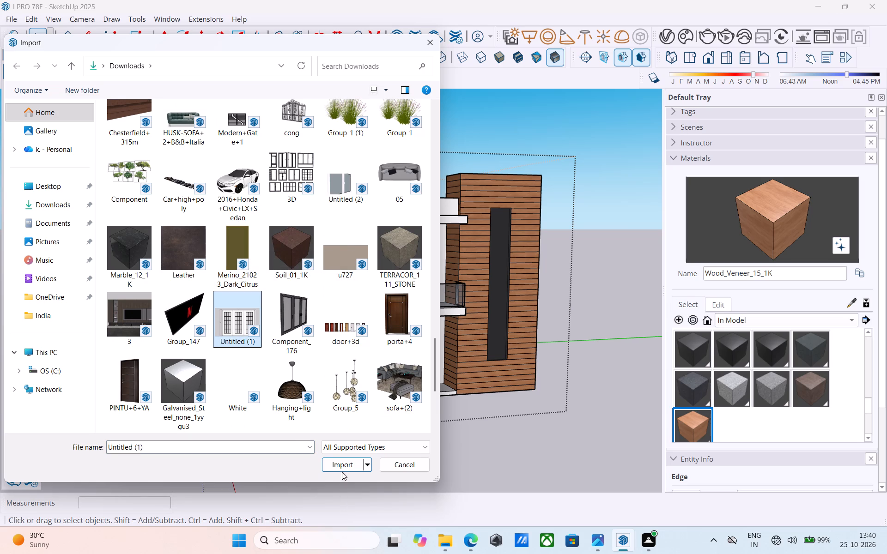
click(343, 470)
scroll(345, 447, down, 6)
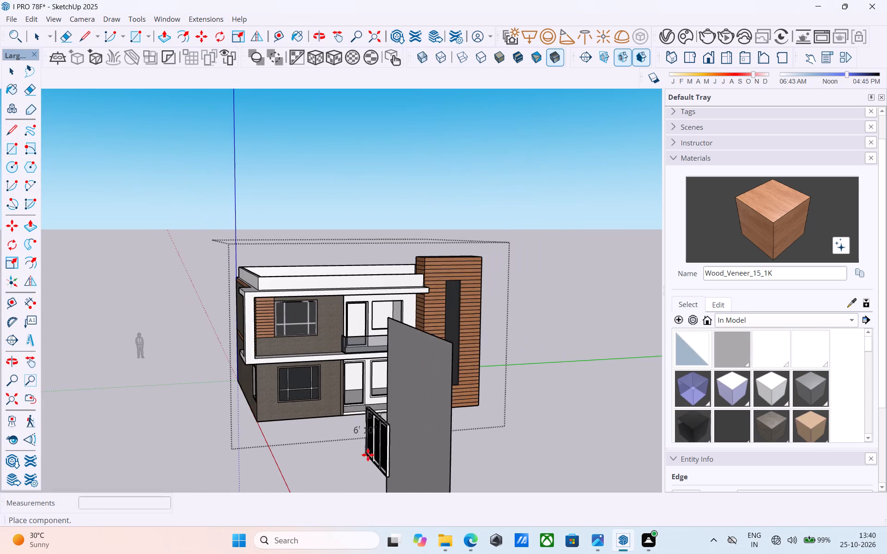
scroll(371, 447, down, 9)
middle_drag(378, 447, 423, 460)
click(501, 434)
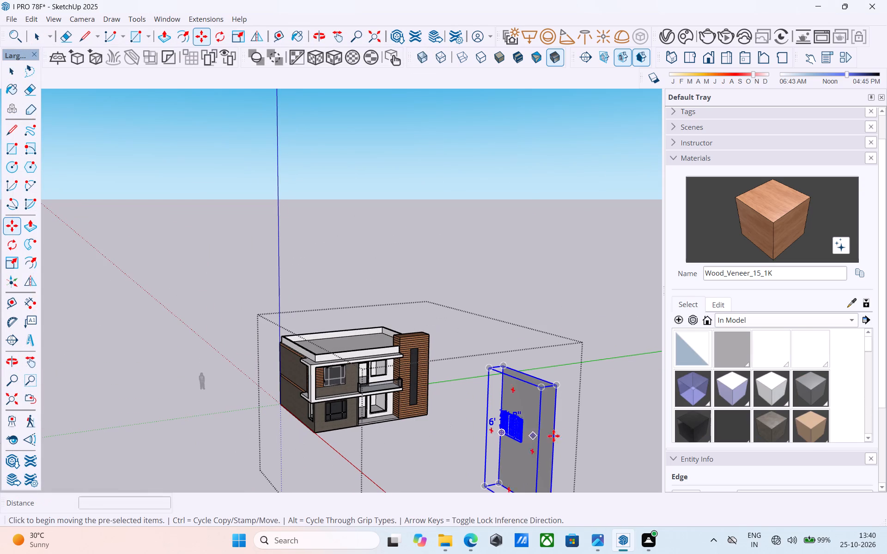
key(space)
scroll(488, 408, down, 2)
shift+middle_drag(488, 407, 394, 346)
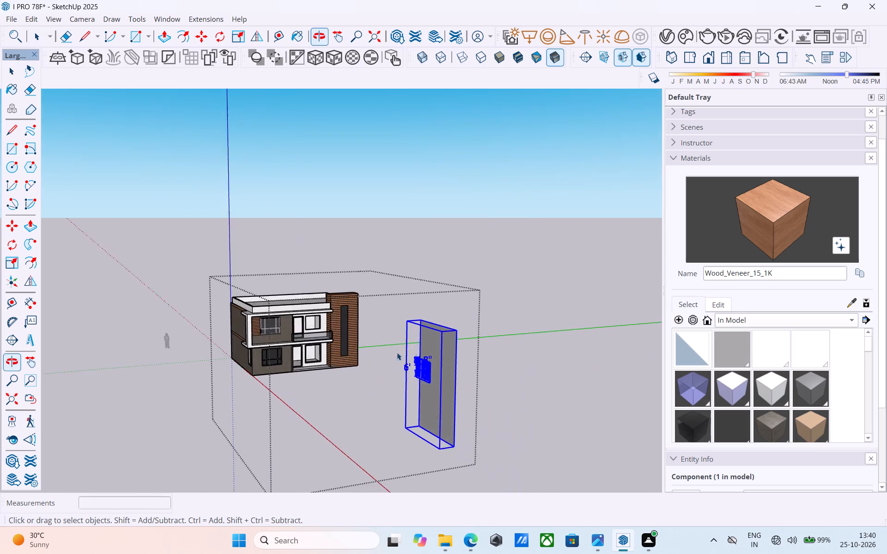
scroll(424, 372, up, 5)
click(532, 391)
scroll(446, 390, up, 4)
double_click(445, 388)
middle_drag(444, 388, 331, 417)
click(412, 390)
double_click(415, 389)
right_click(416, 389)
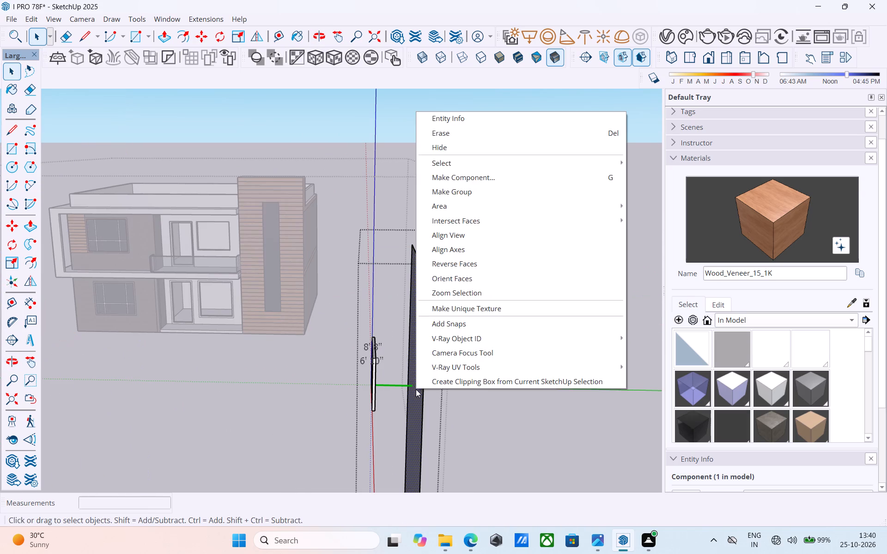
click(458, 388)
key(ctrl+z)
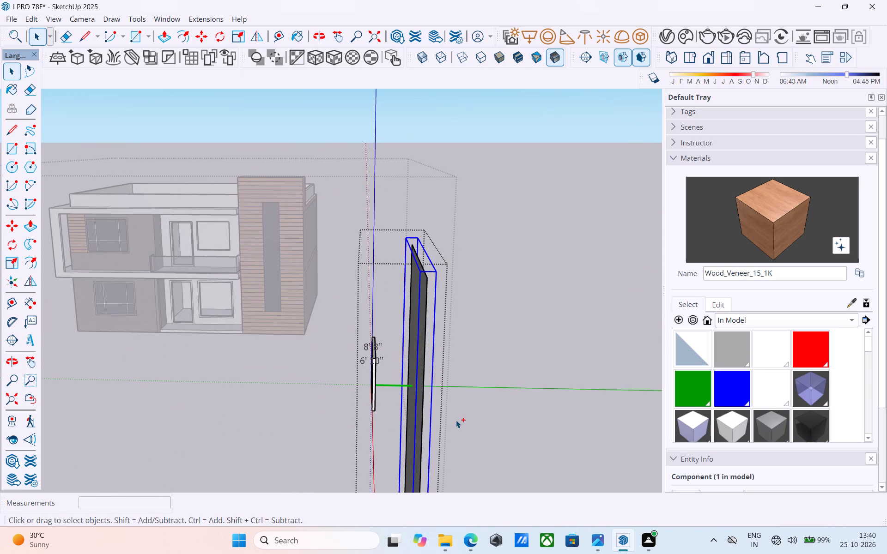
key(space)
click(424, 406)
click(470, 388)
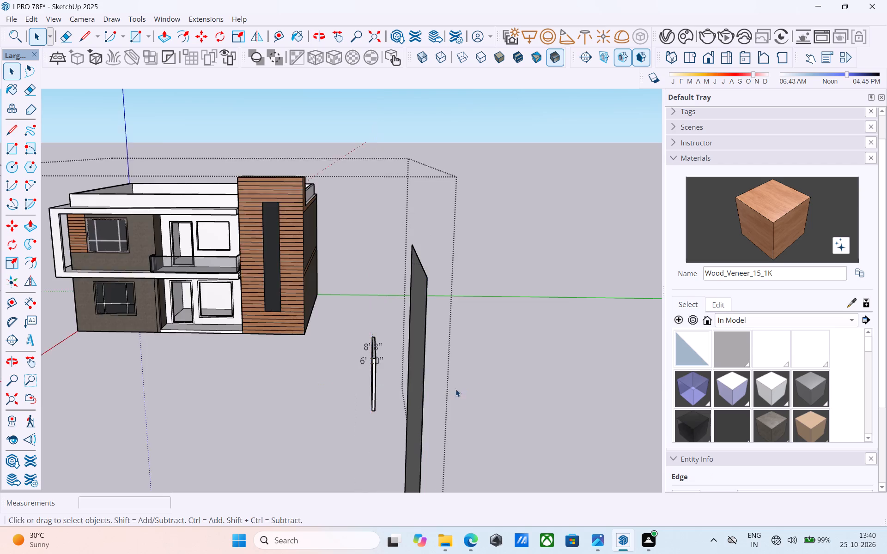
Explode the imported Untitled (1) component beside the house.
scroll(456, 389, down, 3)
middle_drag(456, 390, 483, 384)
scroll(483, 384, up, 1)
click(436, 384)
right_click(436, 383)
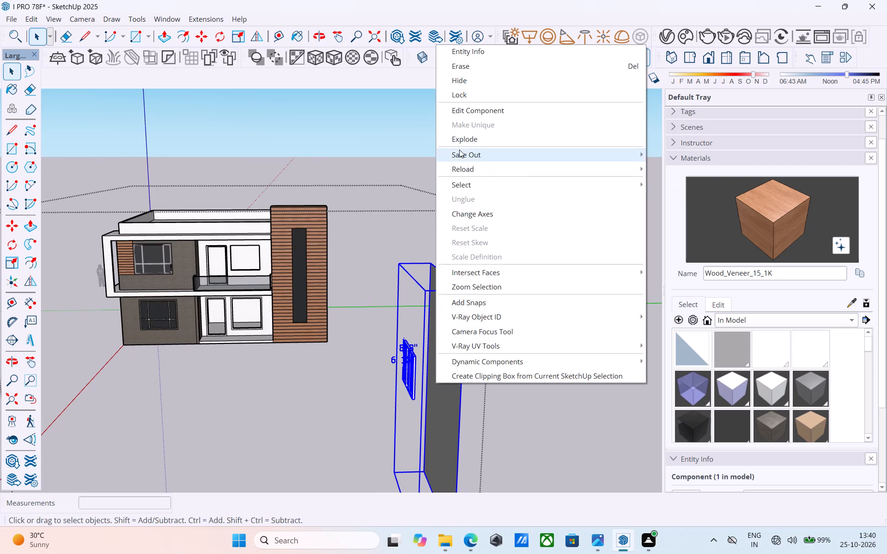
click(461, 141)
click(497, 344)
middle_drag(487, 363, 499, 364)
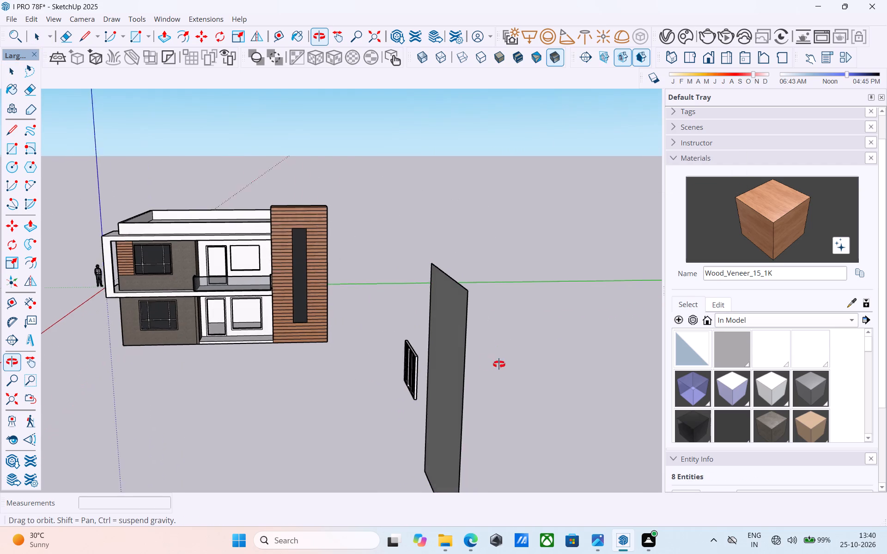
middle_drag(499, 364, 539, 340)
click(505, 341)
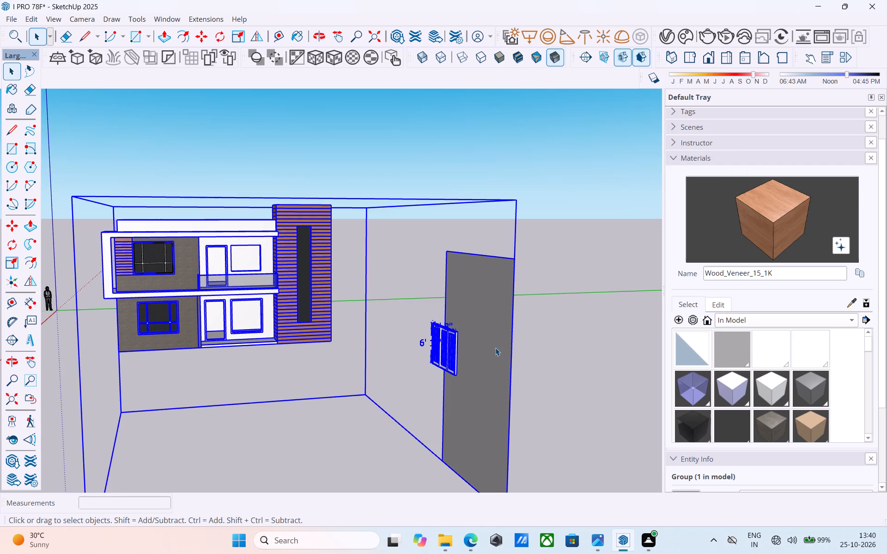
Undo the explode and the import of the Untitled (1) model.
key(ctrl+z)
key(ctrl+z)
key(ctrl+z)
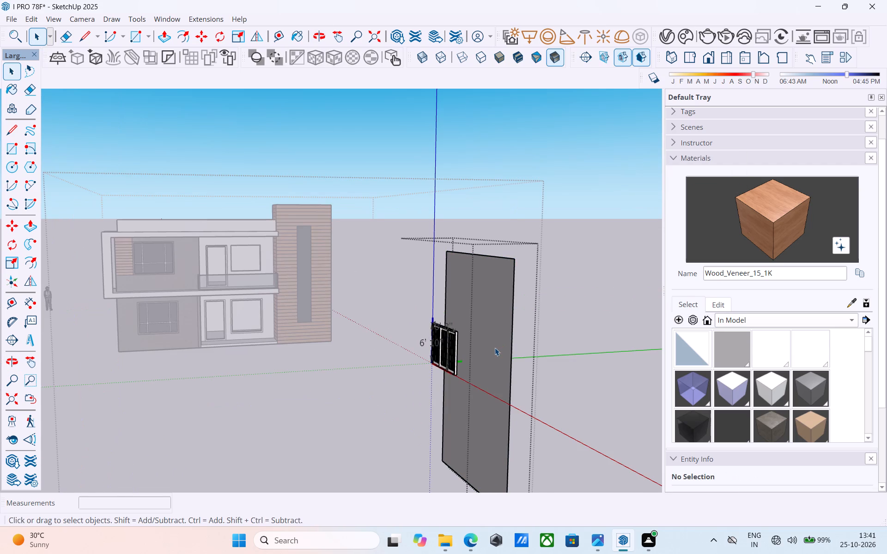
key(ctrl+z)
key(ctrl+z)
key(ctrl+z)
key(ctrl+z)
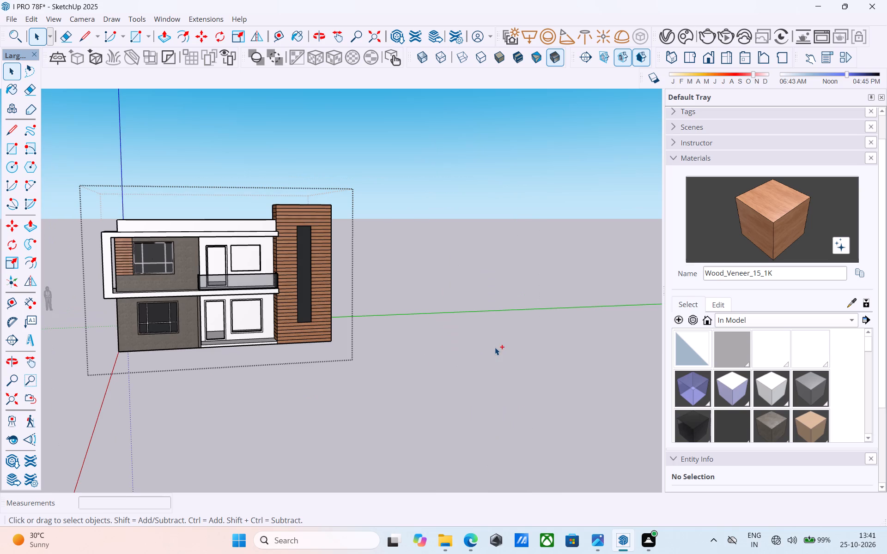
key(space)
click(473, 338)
Save the model and purge its unused items.
middle_drag(349, 240, 399, 351)
scroll(399, 352, down, 4)
scroll(196, 233, up, 5)
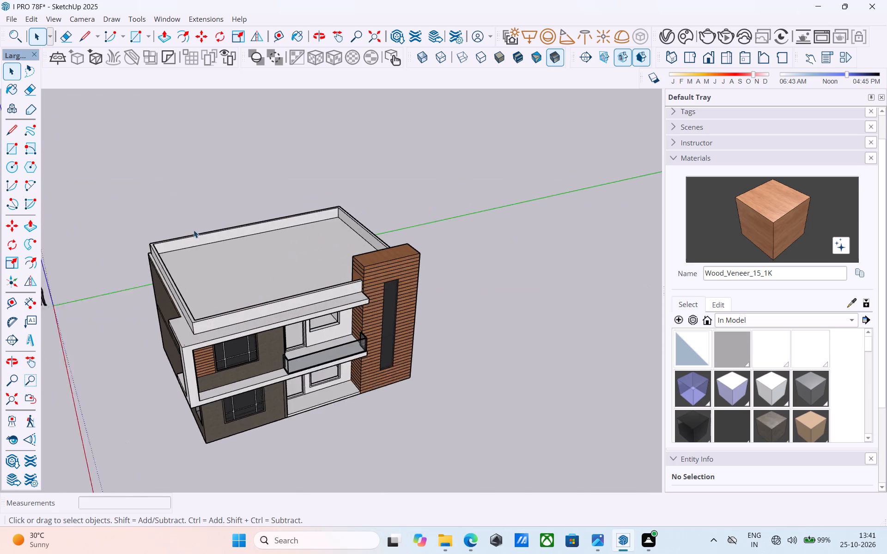
middle_drag(218, 241, 200, 217)
key(ctrl+s)
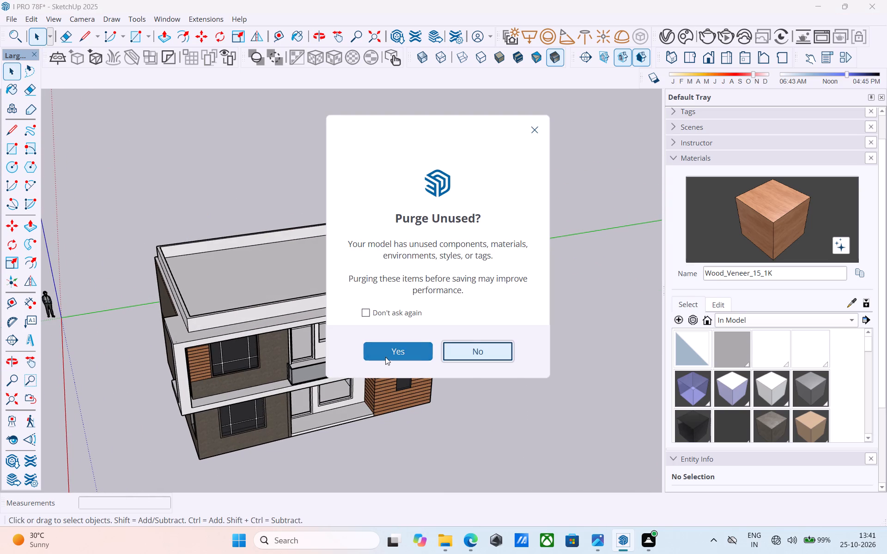
click(385, 357)
Import the 3D window collection from Downloads and place it on the ground beside the house's tower.
click(13, 15)
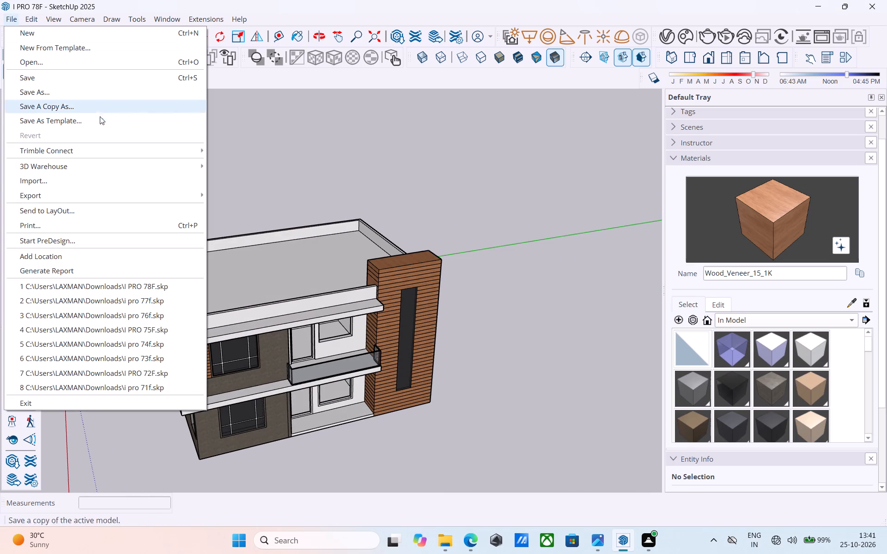
click(89, 180)
scroll(255, 195, down, 4)
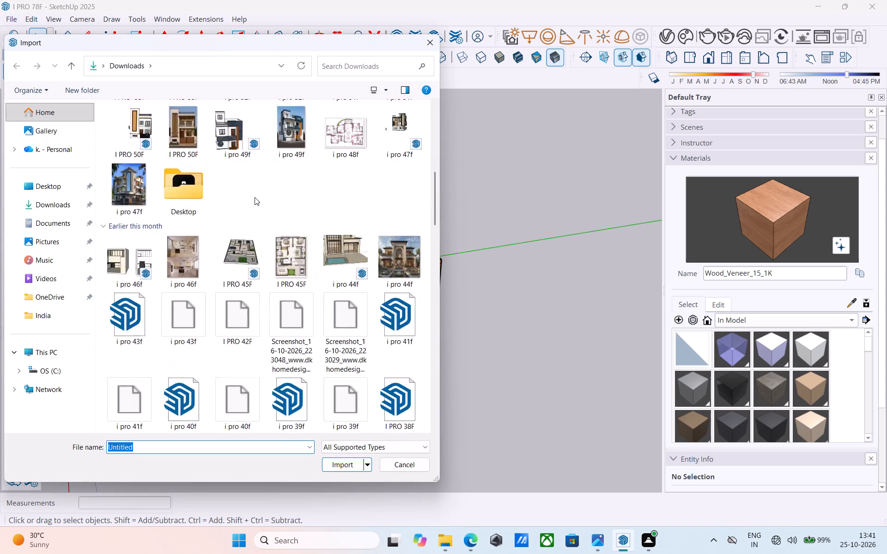
scroll(255, 197, down, 7)
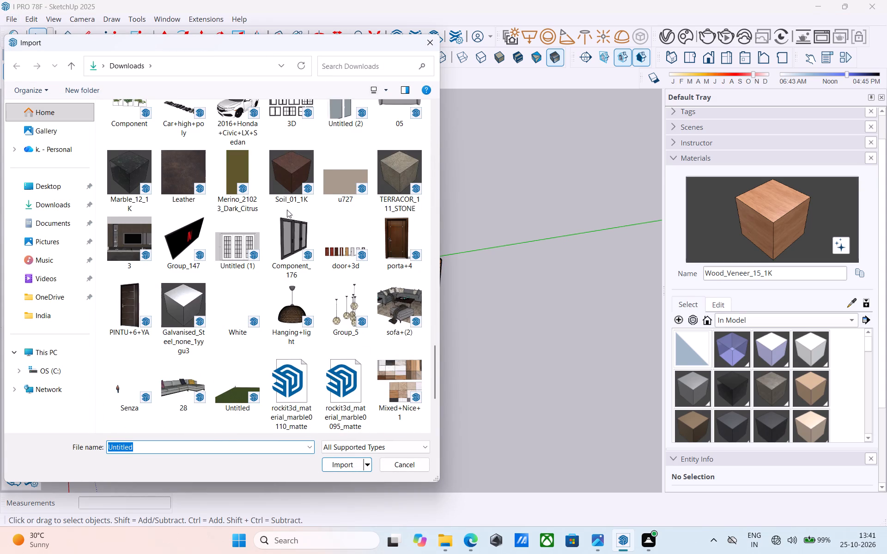
scroll(287, 210, up, 1)
click(286, 208)
click(296, 269)
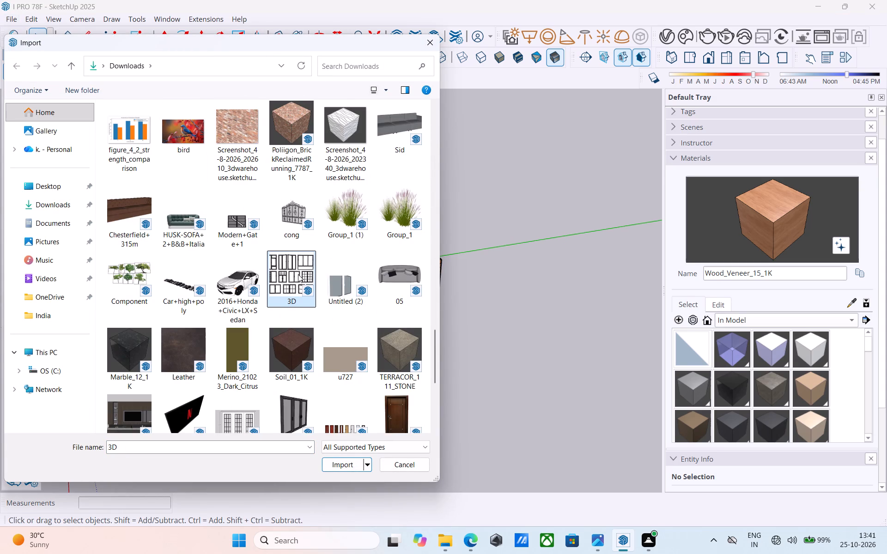
click(337, 462)
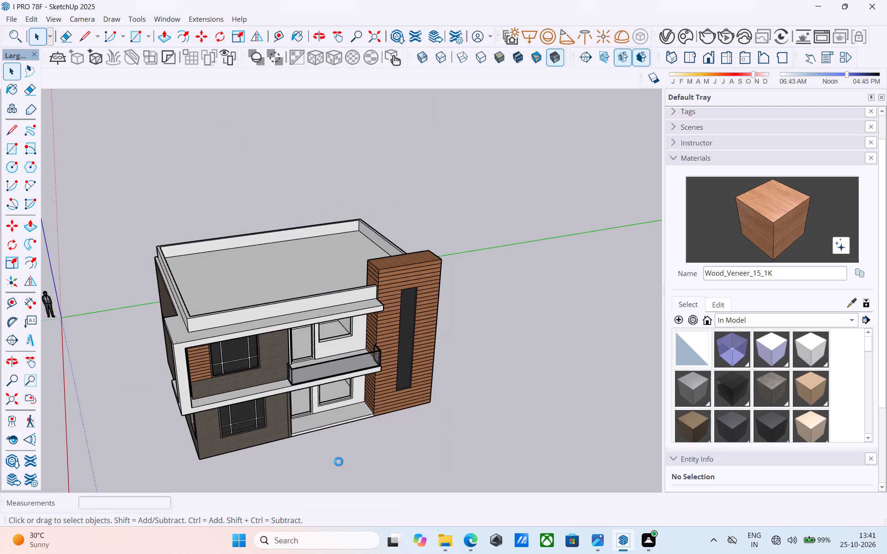
scroll(333, 458, down, 5)
middle_drag(325, 453, 324, 451)
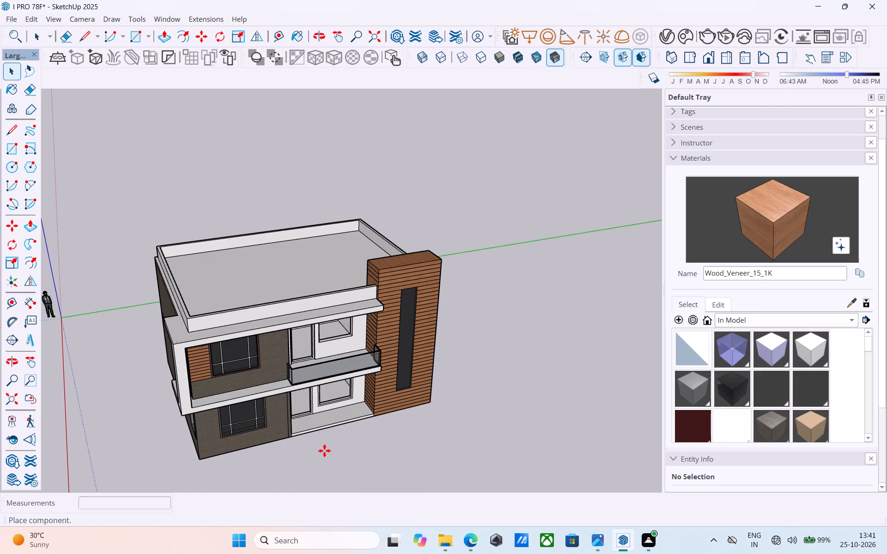
middle_drag(324, 451, 314, 409)
middle_drag(371, 438, 346, 363)
scroll(334, 342, down, 10)
middle_drag(350, 374, 358, 432)
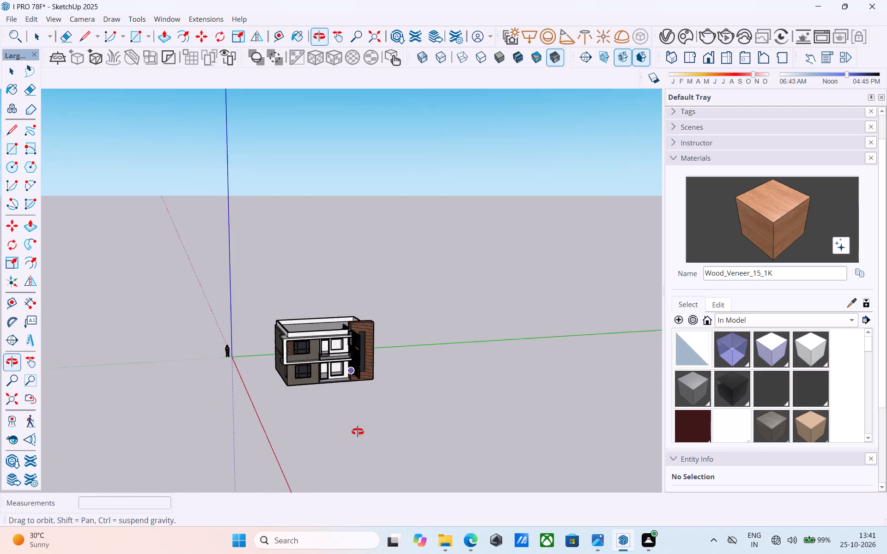
middle_drag(358, 432, 362, 444)
scroll(397, 408, up, 5)
click(407, 388)
scroll(405, 367, up, 15)
key(space)
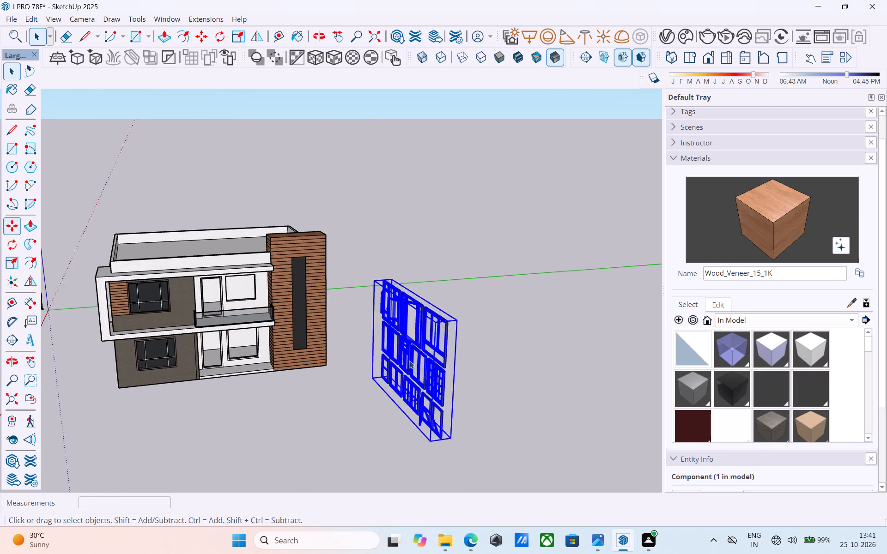
Explode the imported 3D window collection into its separate window groups.
scroll(409, 361, up, 8)
scroll(405, 356, down, 4)
middle_drag(405, 357, 477, 365)
scroll(498, 365, up, 4)
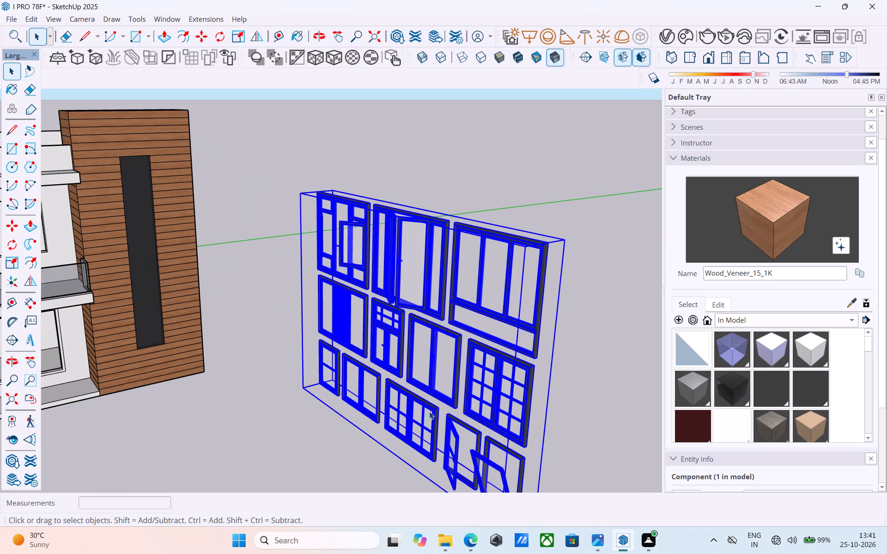
click(429, 411)
right_click(437, 385)
click(503, 156)
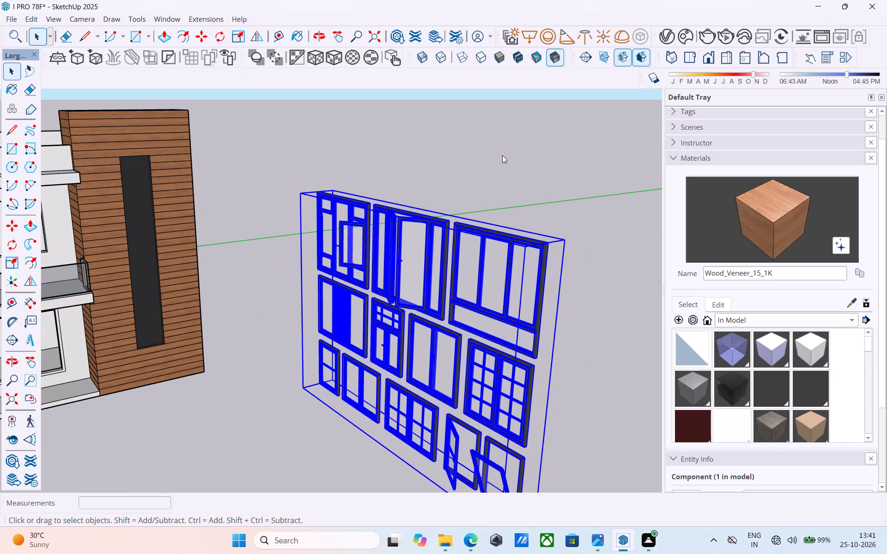
click(507, 176)
click(481, 297)
right_click(481, 298)
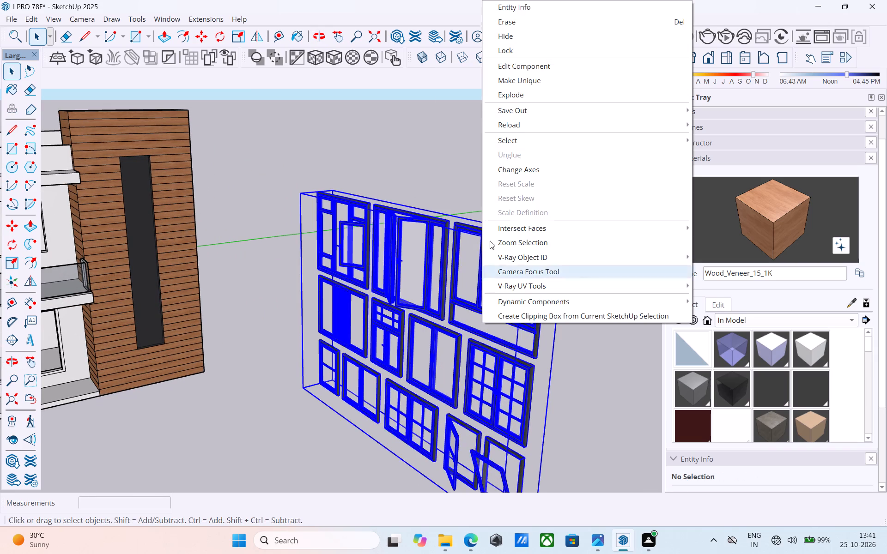
click(533, 100)
Move the grid-paned window at the end of the collection's middle row about 35' toward the front of the house.
scroll(503, 138, down, 4)
middle_drag(495, 144, 457, 156)
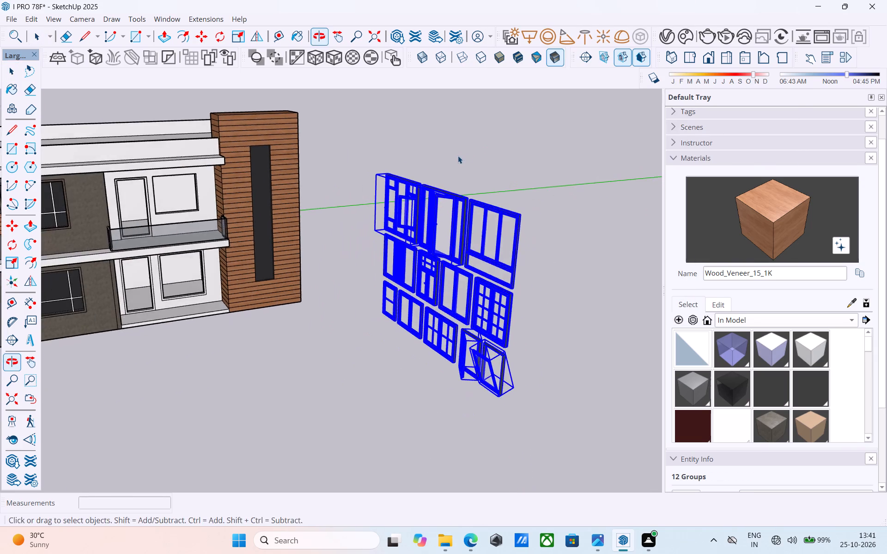
scroll(458, 156, down, 4)
middle_drag(478, 199, 441, 199)
scroll(476, 280, up, 5)
scroll(476, 281, down, 4)
middle_drag(473, 281, 377, 287)
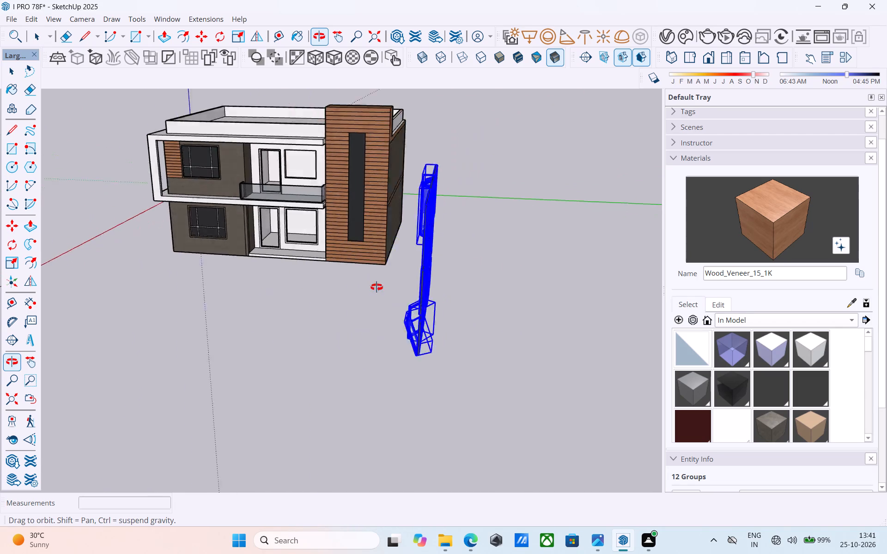
middle_drag(377, 287, 534, 283)
scroll(480, 290, up, 5)
click(436, 280)
scroll(433, 279, down, 4)
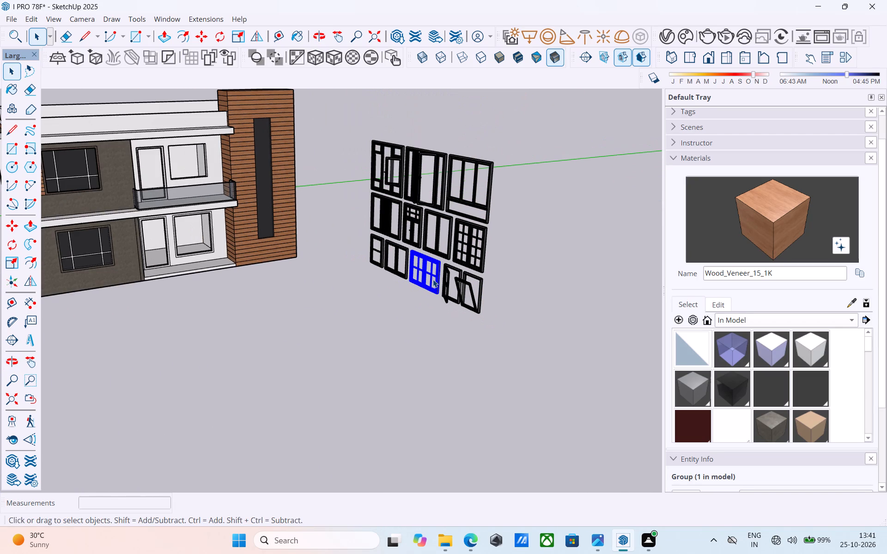
click(487, 253)
click(480, 252)
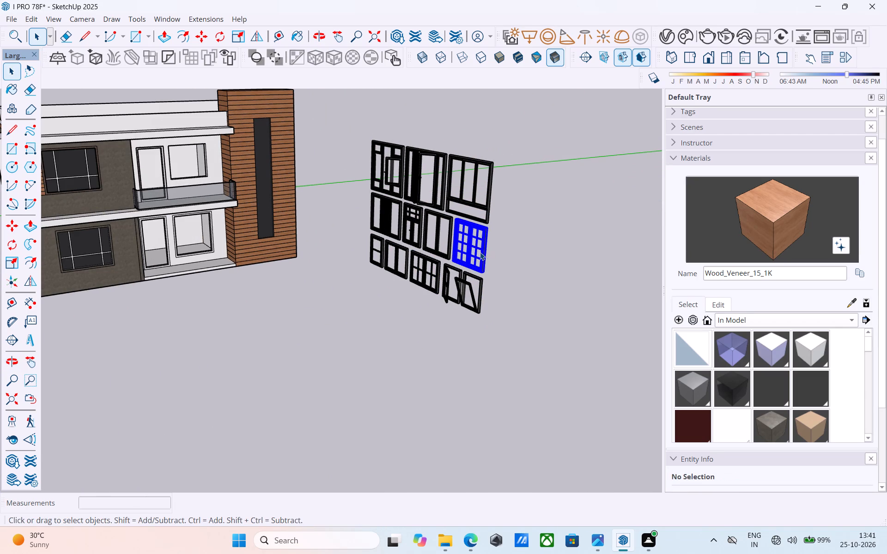
key(m)
click(480, 251)
key(space)
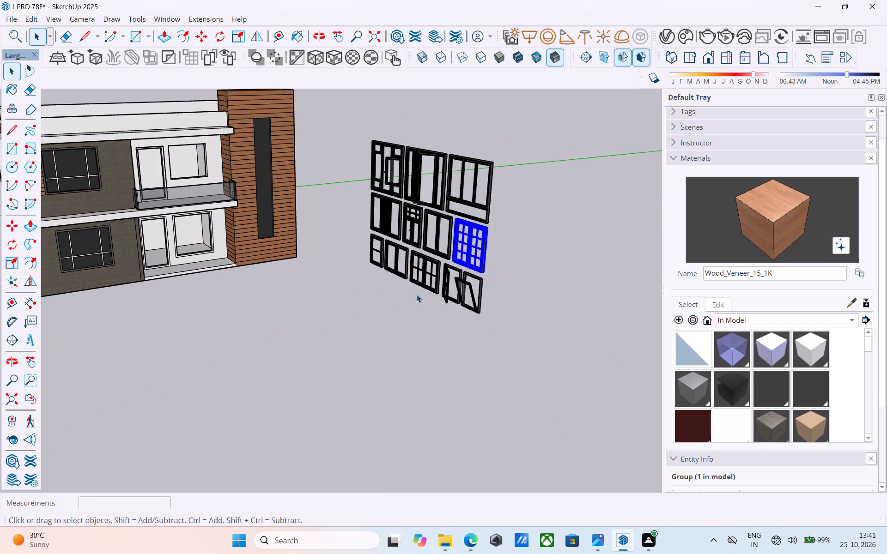
key(m)
click(484, 274)
click(279, 365)
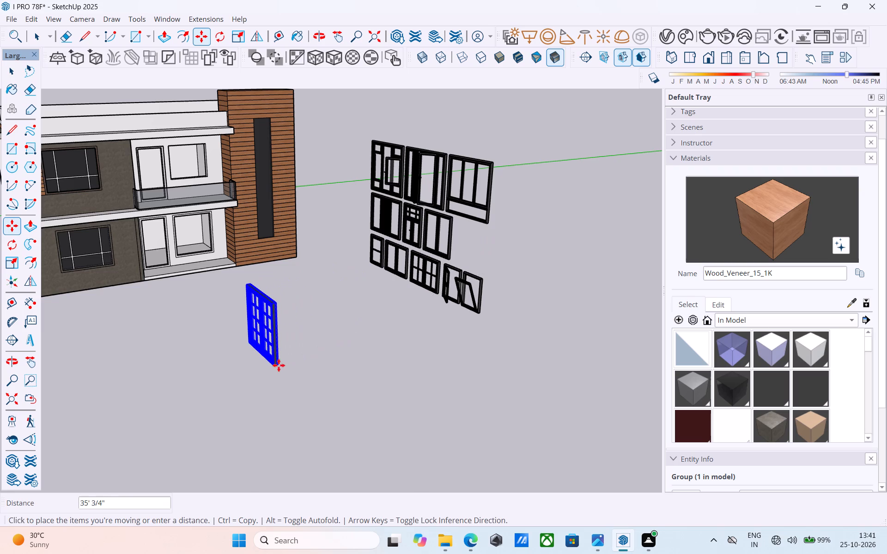
Rotate the separated grid-paned window 90° about the vertical axis so it lies parallel to the house's front facade.
key(space)
scroll(283, 344, down, 6)
middle_drag(282, 343, 245, 370)
scroll(247, 365, up, 5)
key(q)
click(231, 397)
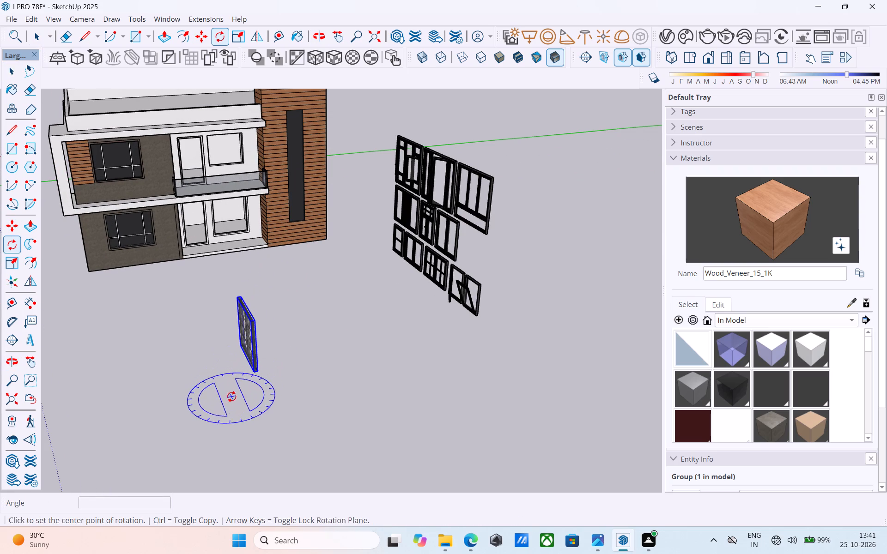
click(283, 387)
click(187, 302)
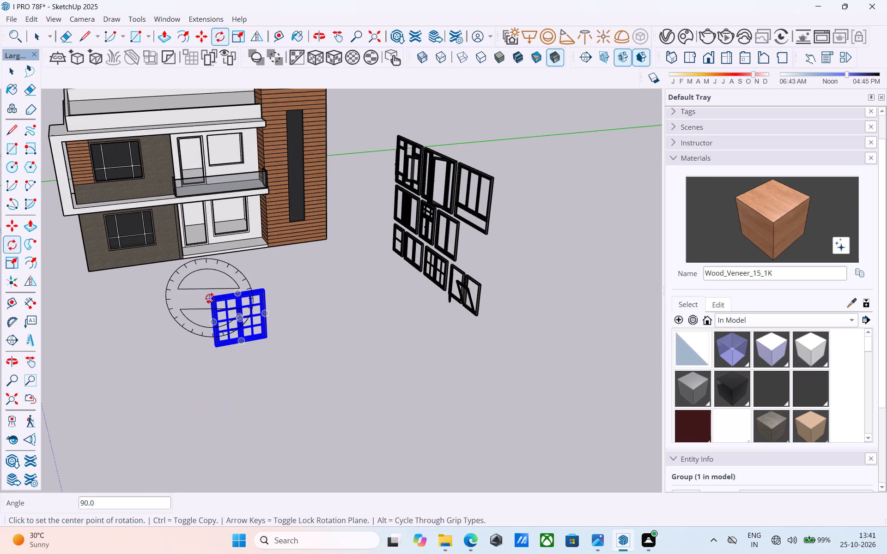
Move the grid-paned window by its upper corner onto the matching corner of the upper-floor window opening beside the balcony door.
scroll(210, 298, up, 1)
middle_drag(210, 298, 268, 299)
scroll(276, 303, up, 12)
key(m)
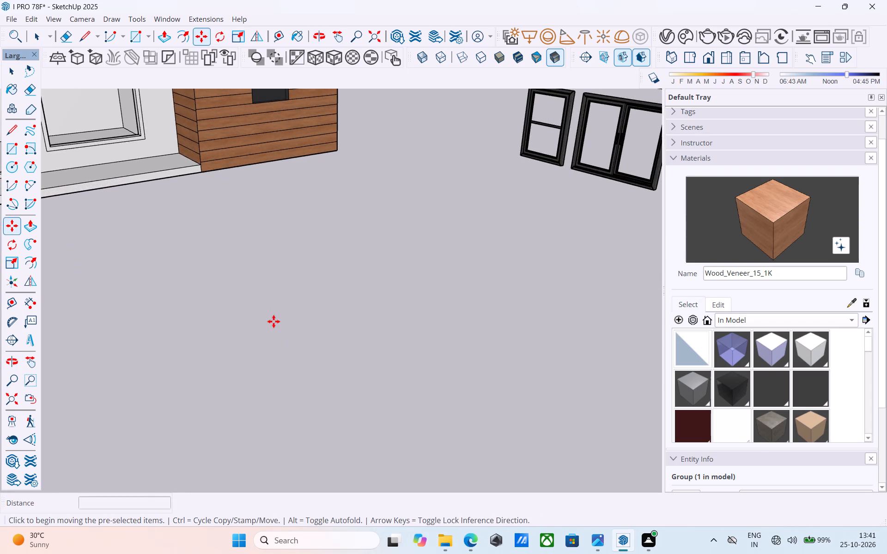
scroll(273, 320, down, 3)
click(235, 368)
scroll(253, 240, down, 9)
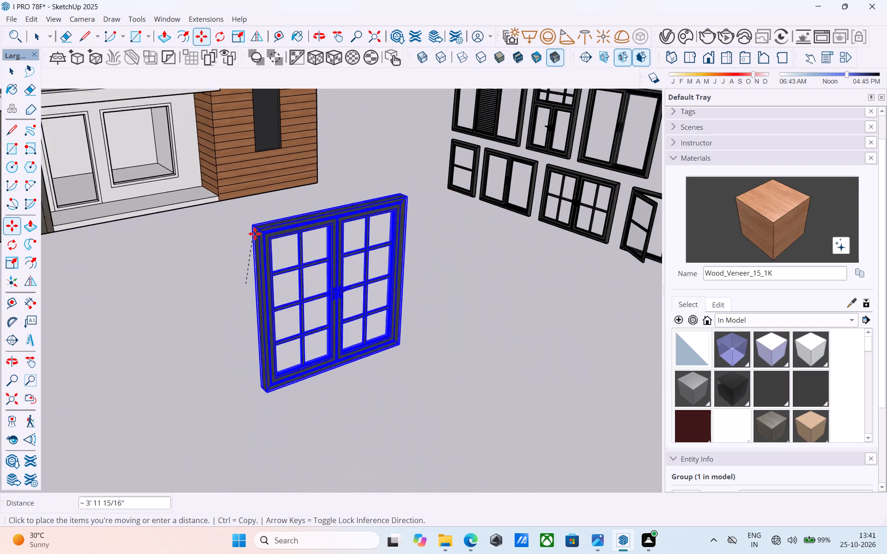
shift+middle_drag(255, 235, 294, 377)
scroll(255, 234, down, 1)
scroll(303, 277, down, 7)
shift+middle_drag(298, 251, 346, 401)
scroll(240, 241, up, 1)
middle_drag(234, 234, 215, 189)
scroll(210, 185, up, 10)
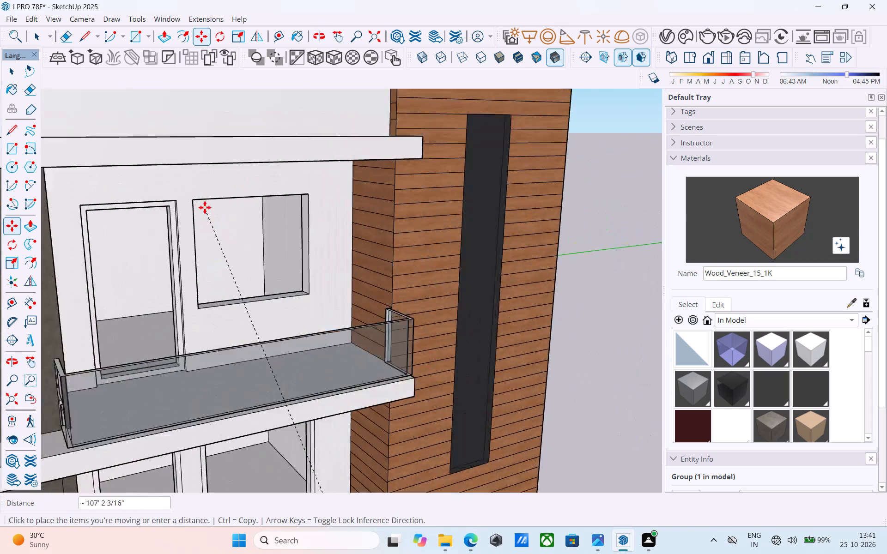
scroll(205, 207, up, 5)
click(187, 197)
scroll(195, 123, down, 11)
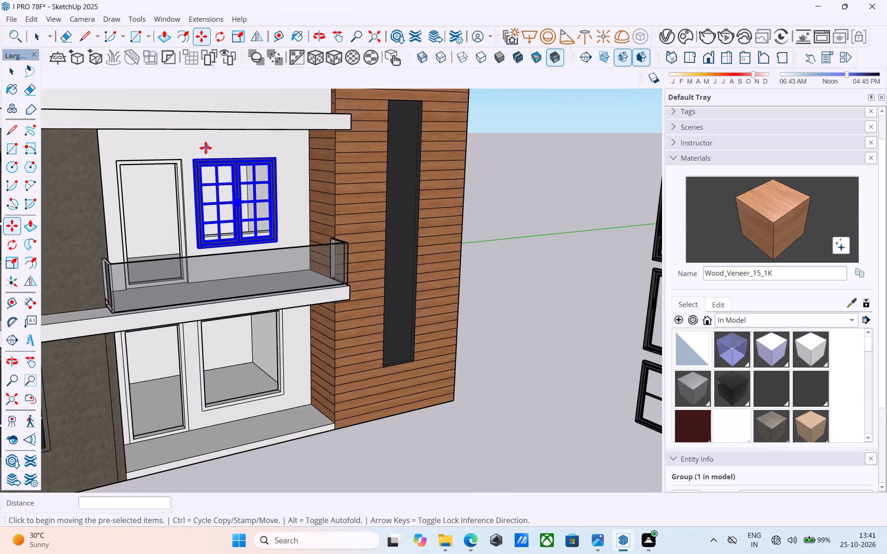
Copy the window down to the ground floor and align its upper corner with the corner of the window opening there.
scroll(206, 148, up, 5)
middle_drag(206, 148, 252, 164)
key(m)
scroll(196, 176, up, 5)
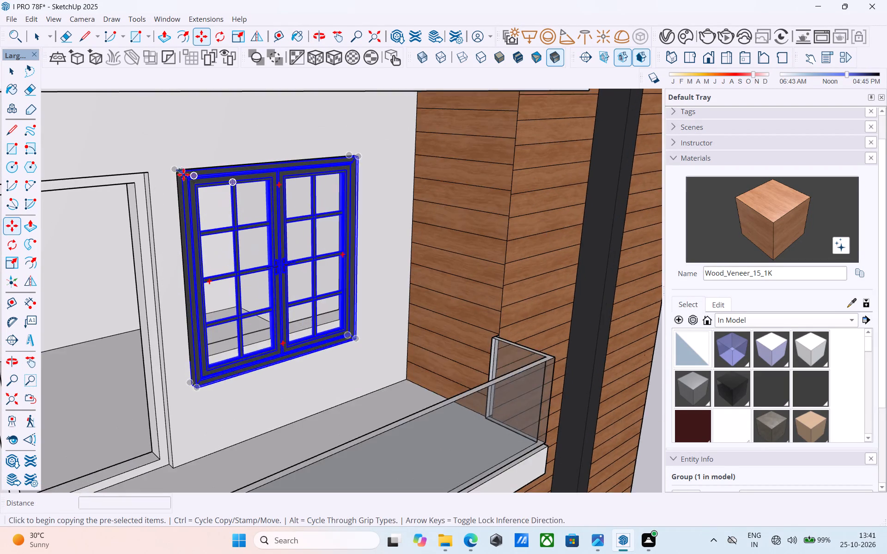
scroll(183, 175, up, 2)
click(177, 172)
scroll(183, 152, down, 15)
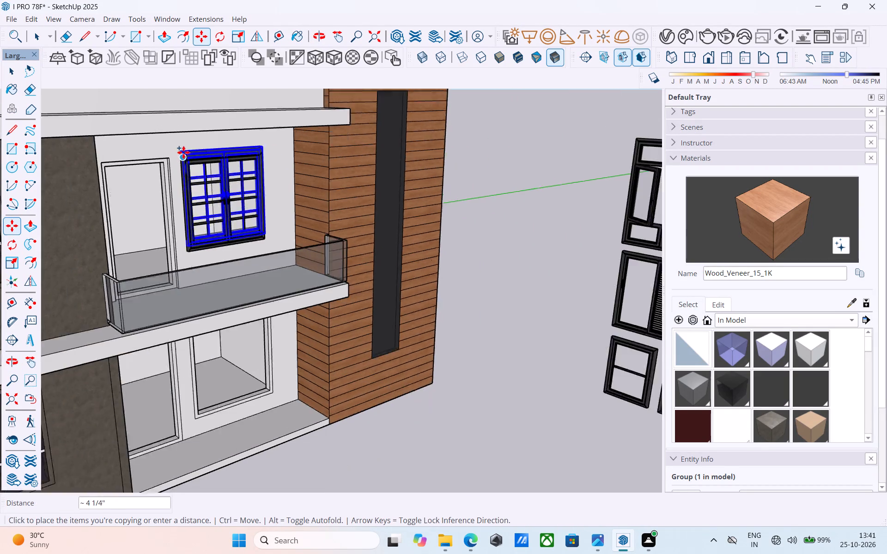
middle_drag(207, 284, 194, 246)
scroll(186, 294, up, 9)
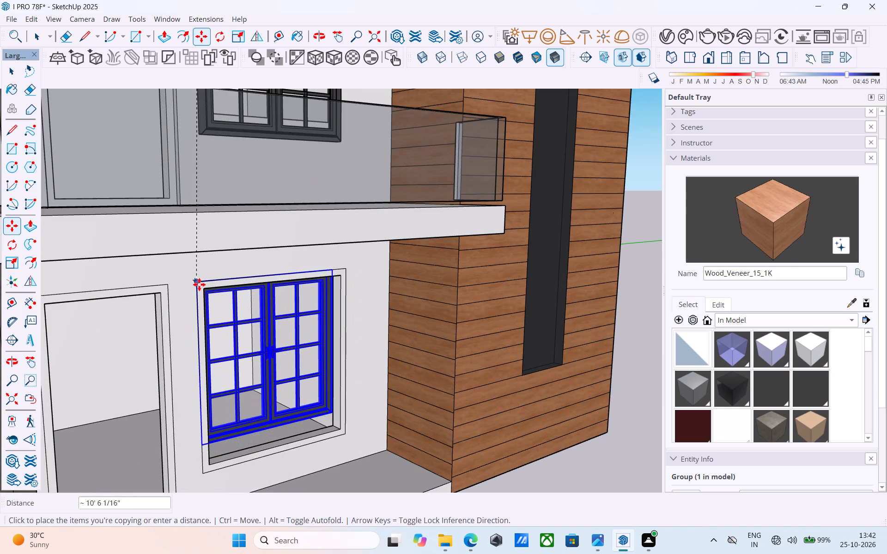
click(235, 298)
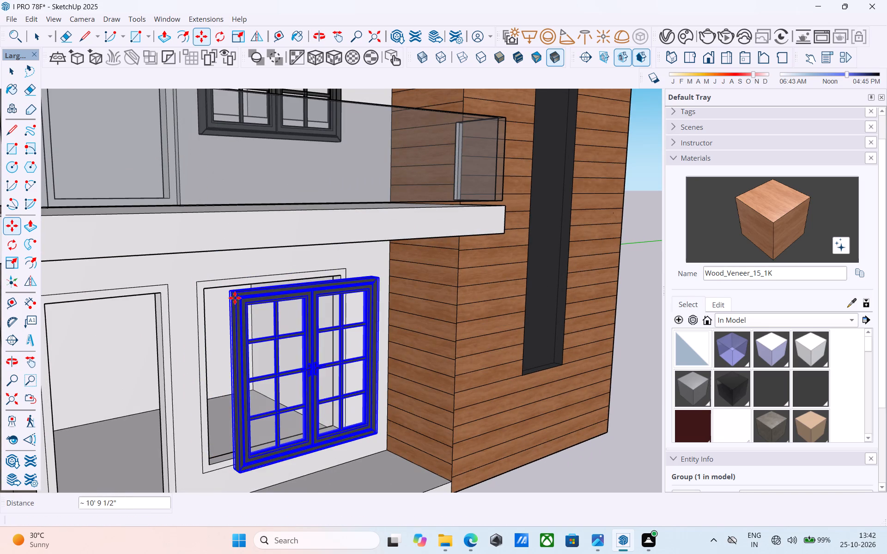
scroll(234, 296, up, 9)
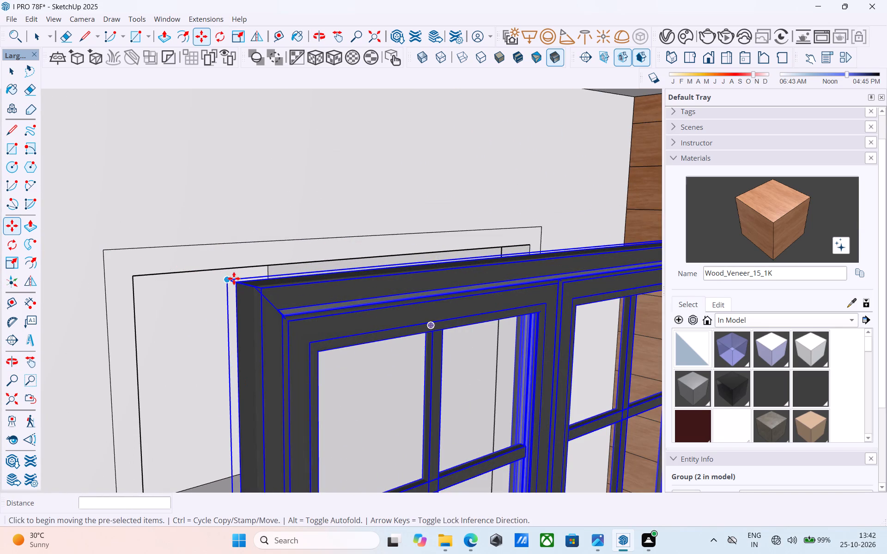
click(243, 282)
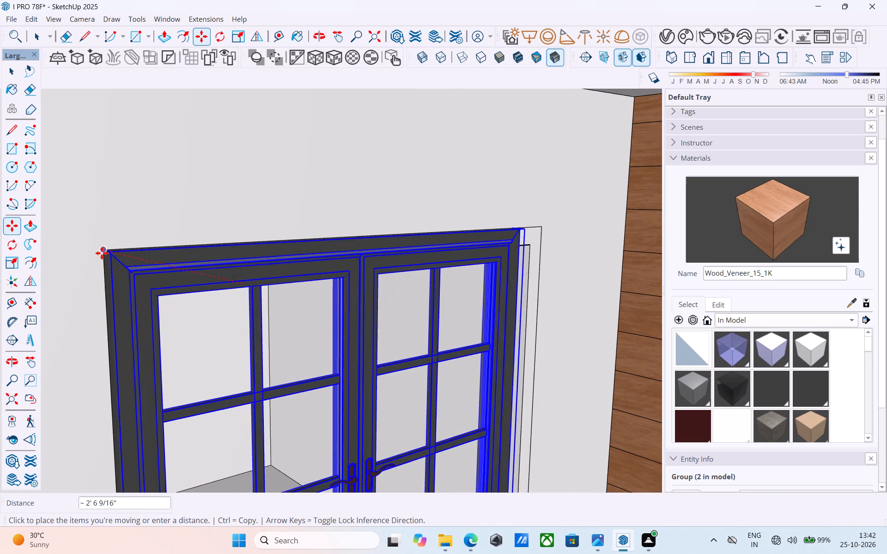
click(102, 253)
Scale the ground-floor window to about 1.11 in width and stretch its bottom edge down to fill the opening.
scroll(134, 231, down, 15)
middle_drag(301, 232, 123, 245)
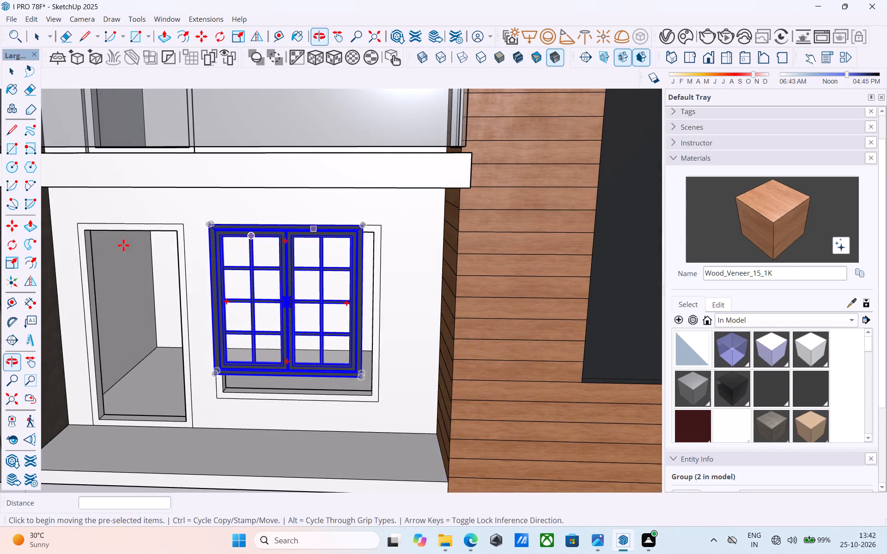
key(s)
middle_drag(288, 286, 228, 272)
scroll(368, 326, up, 5)
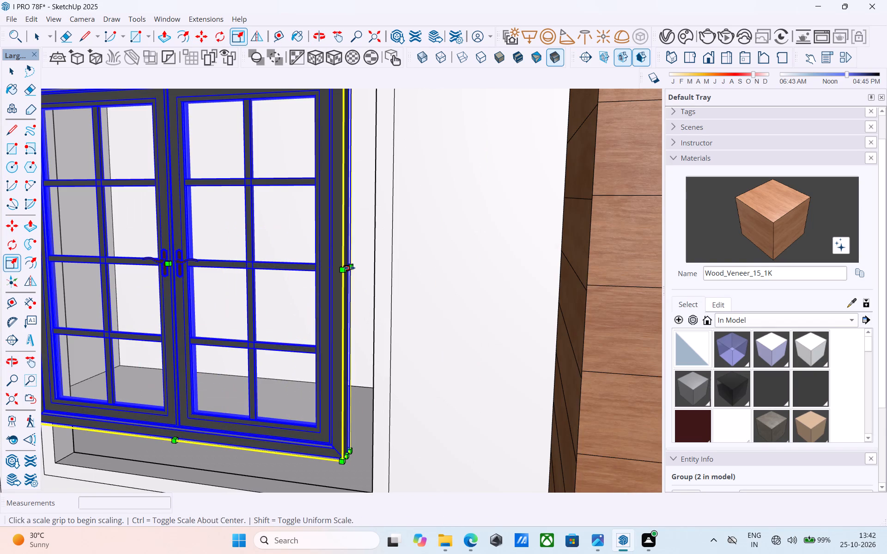
click(349, 267)
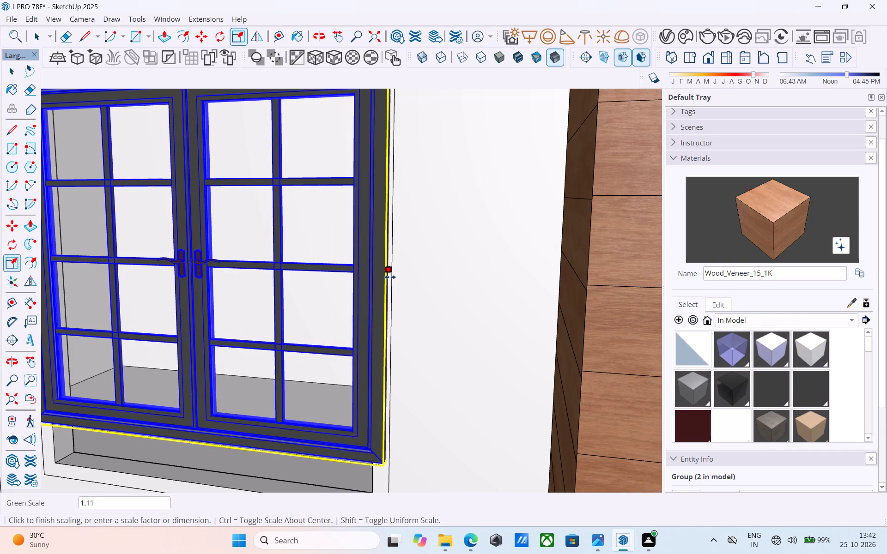
click(390, 277)
scroll(447, 202, down, 6)
middle_drag(377, 265, 418, 205)
scroll(298, 370, up, 5)
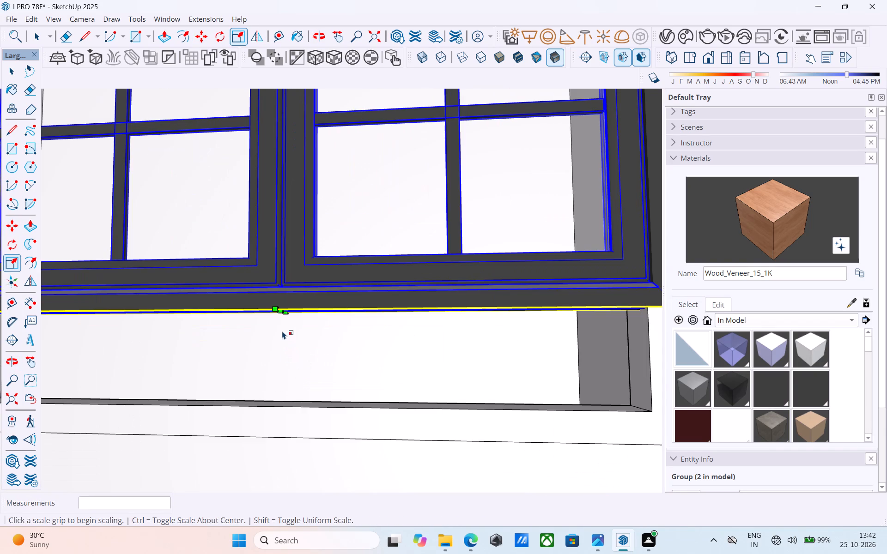
click(280, 313)
scroll(284, 355, down, 5)
click(289, 396)
scroll(291, 392, down, 3)
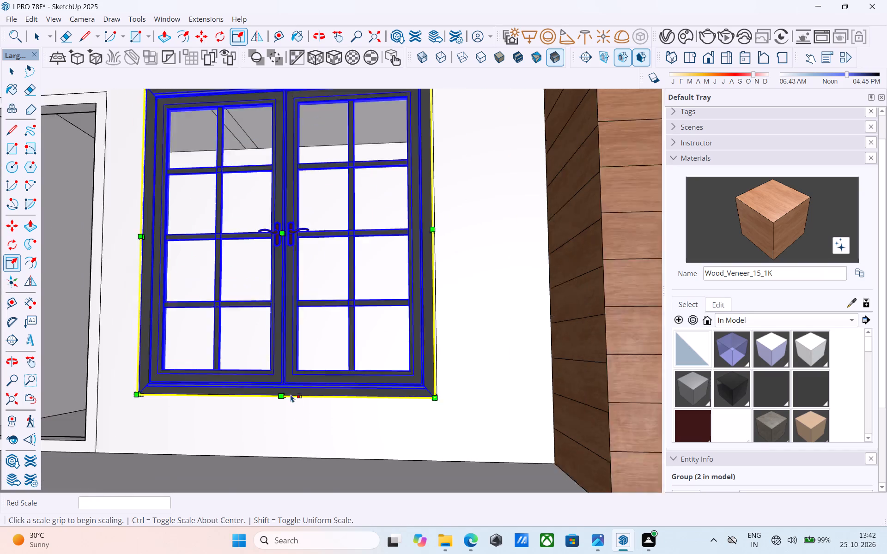
scroll(291, 394, down, 13)
middle_drag(272, 344, 298, 410)
key(space)
scroll(309, 366, down, 4)
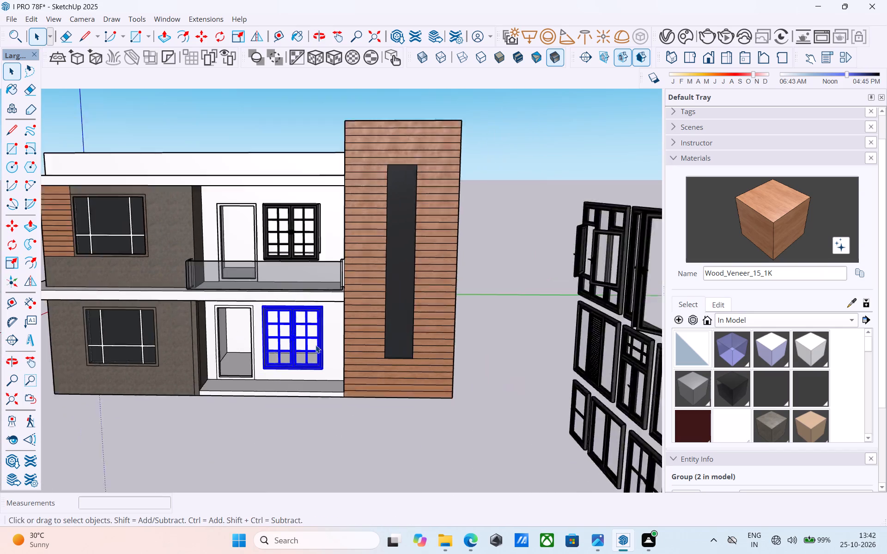
Scale the upper-floor window to about 1.02 in width and 0.85 in height to fit its opening.
scroll(316, 345, down, 1)
middle_drag(316, 345, 334, 412)
scroll(310, 318, up, 6)
middle_drag(308, 311, 300, 326)
click(302, 325)
scroll(311, 317, up, 4)
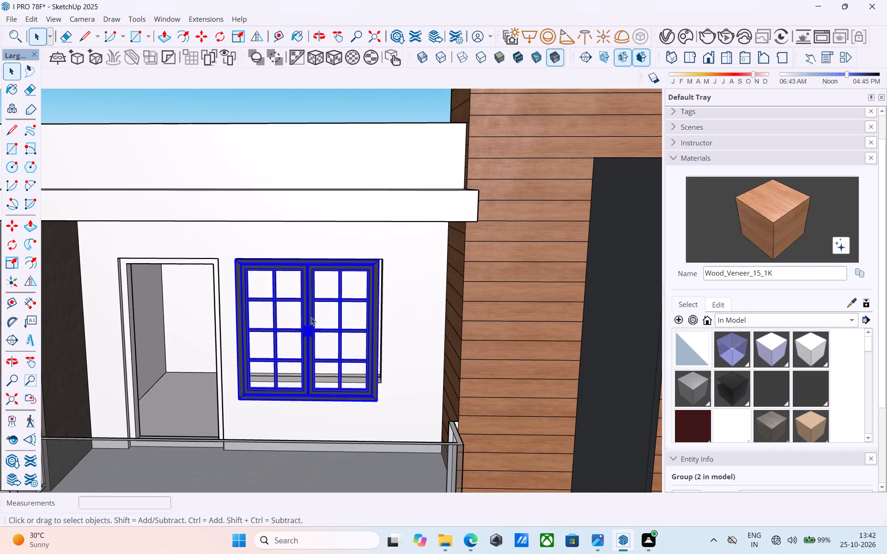
middle_drag(312, 318, 300, 310)
scroll(300, 310, up, 1)
key(s)
middle_drag(375, 343, 304, 331)
scroll(383, 344, up, 10)
click(372, 319)
click(377, 319)
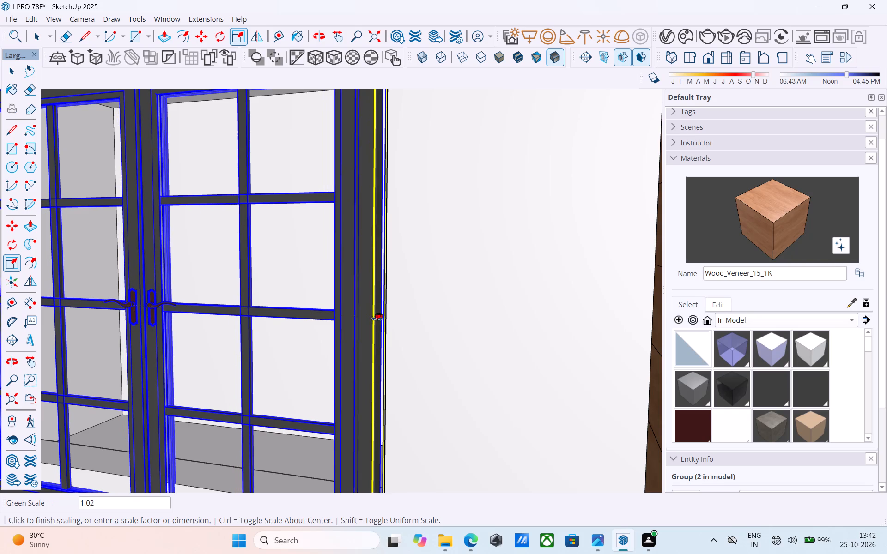
scroll(394, 281, down, 11)
scroll(305, 391, up, 20)
scroll(305, 391, up, 1)
middle_drag(292, 374, 292, 358)
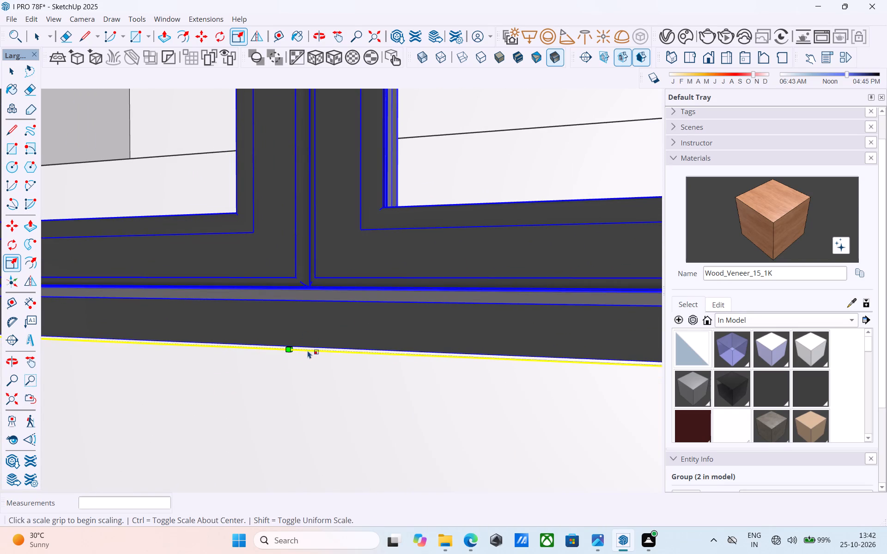
middle_drag(307, 349, 307, 339)
click(313, 345)
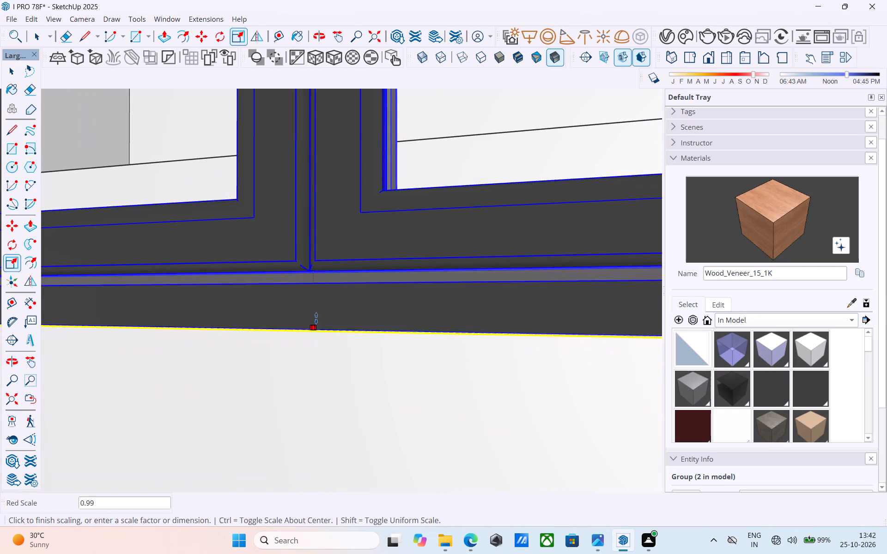
scroll(337, 182, down, 2)
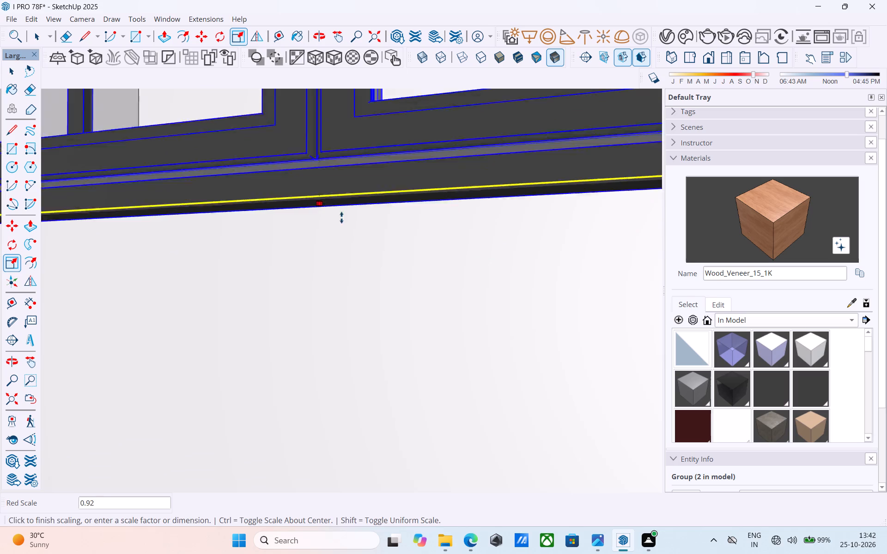
middle_drag(343, 225, 354, 337)
scroll(341, 217, down, 2)
scroll(352, 326, down, 8)
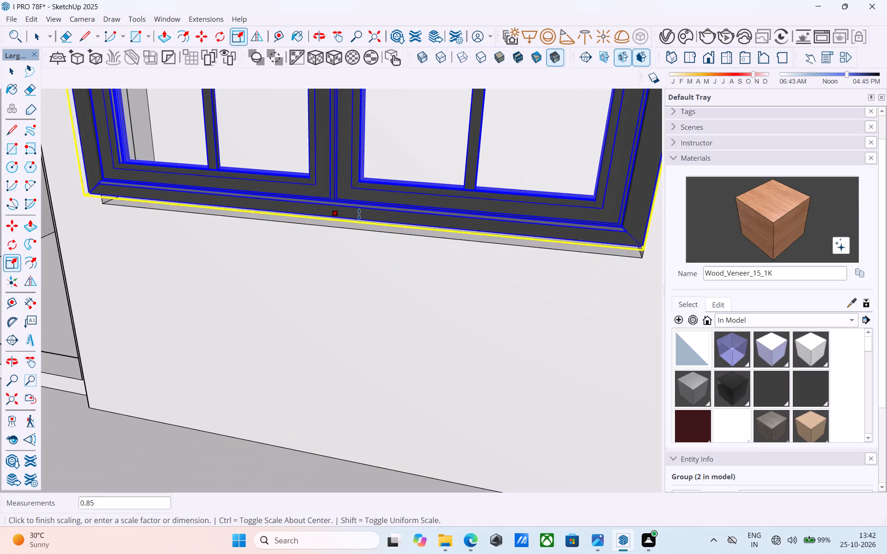
click(358, 223)
scroll(348, 266, down, 10)
middle_drag(333, 298, 390, 241)
key(space)
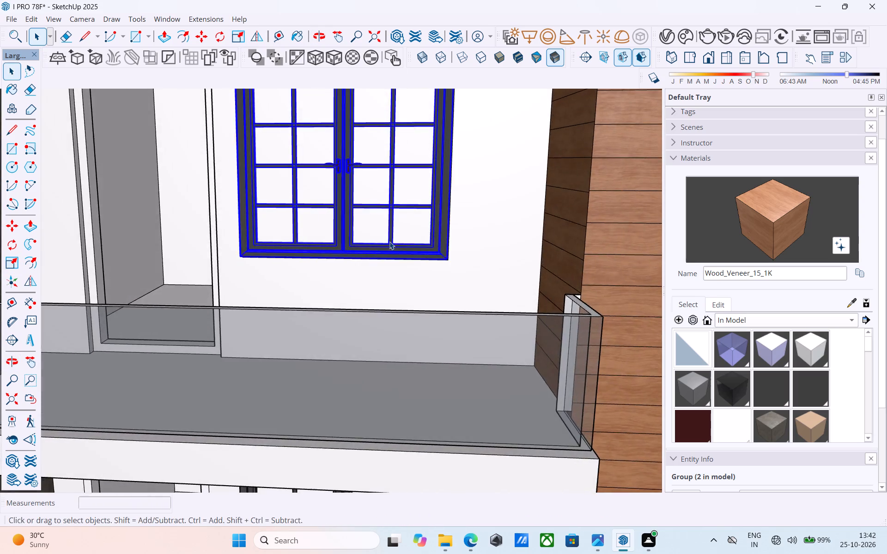
Save the model and purge its unused items.
scroll(389, 243, down, 8)
middle_drag(385, 247, 340, 368)
key(ctrl+s)
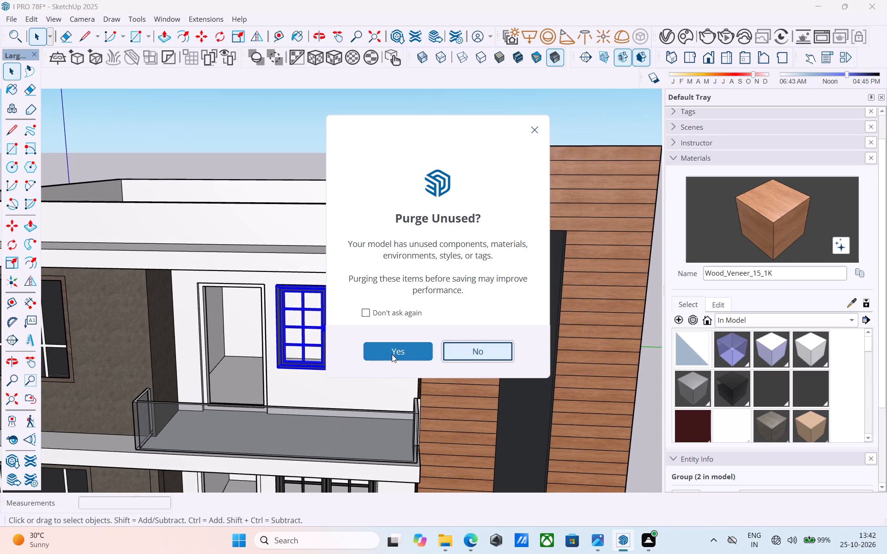
click(392, 354)
Examine the house's front facade with the two fitted windows and the empty door openings from several angles.
scroll(303, 364, down, 16)
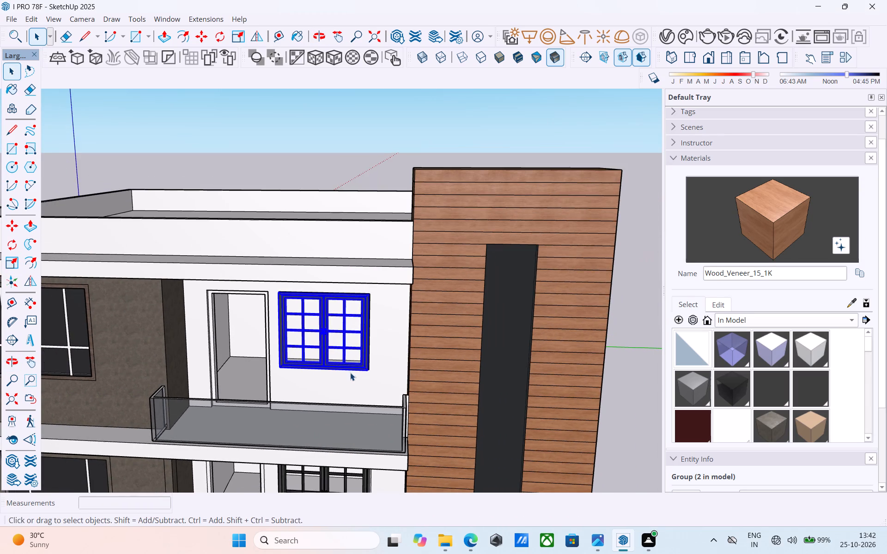
scroll(350, 370, down, 8)
middle_drag(334, 360, 353, 347)
click(541, 310)
middle_drag(335, 385, 359, 346)
scroll(358, 347, up, 1)
scroll(326, 342, down, 3)
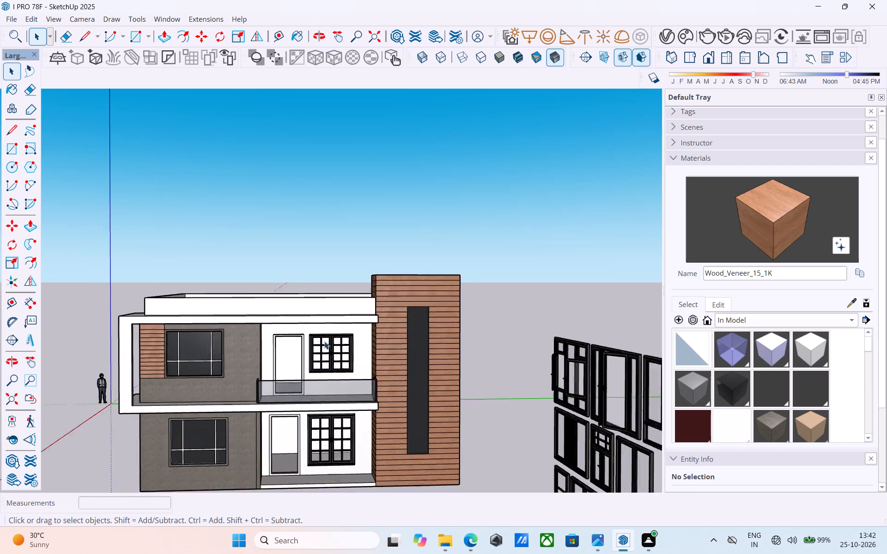
scroll(324, 341, down, 1)
middle_drag(324, 341, 292, 322)
scroll(302, 378, up, 6)
middle_drag(294, 405, 286, 379)
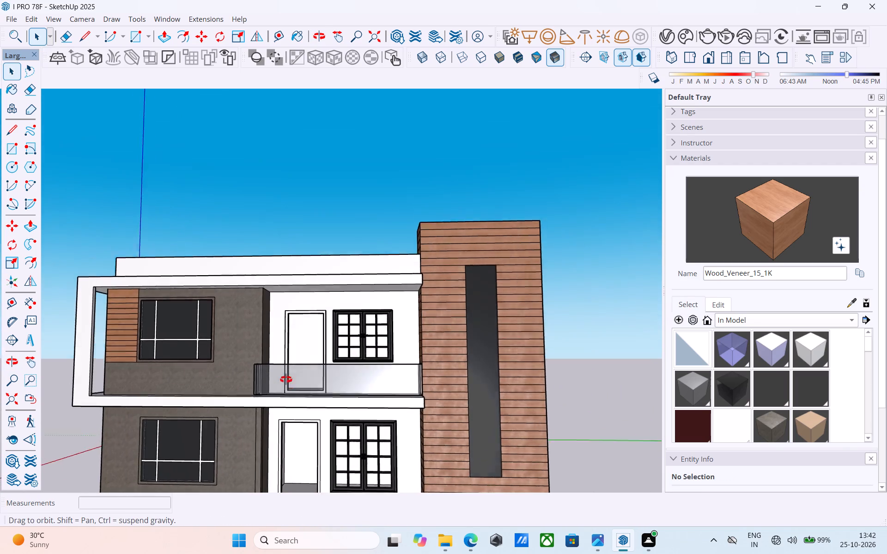
middle_drag(286, 379, 322, 436)
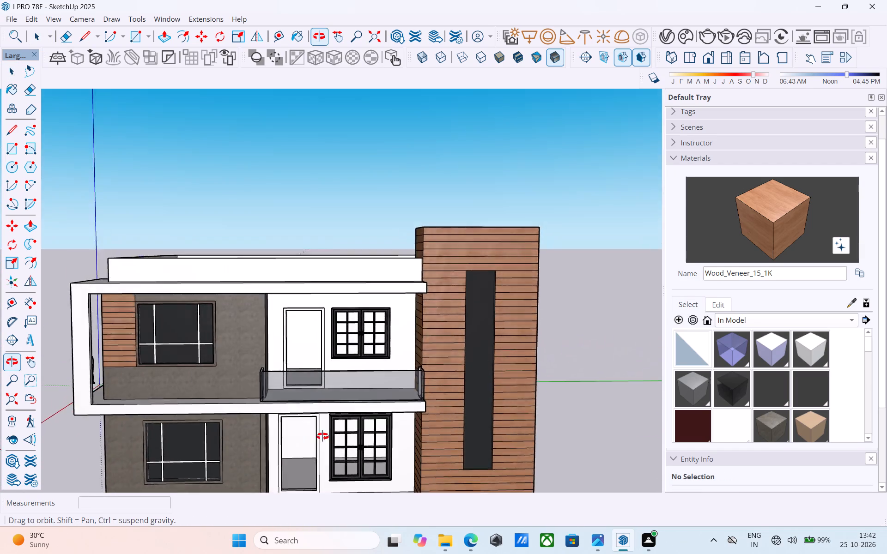
middle_drag(322, 436, 347, 409)
scroll(333, 437, down, 2)
middle_drag(322, 439, 188, 409)
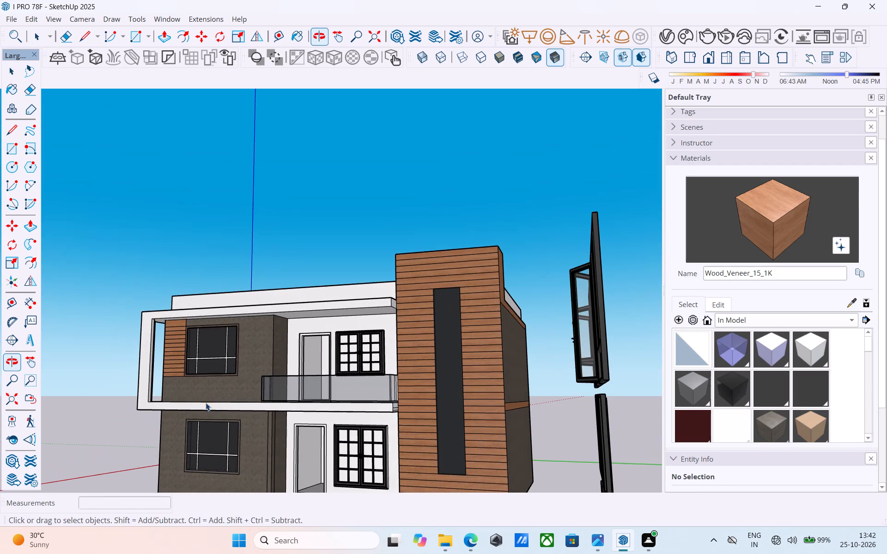
Import the porta+4 door model from Downloads and place it on the ground in front of the house.
click(15, 14)
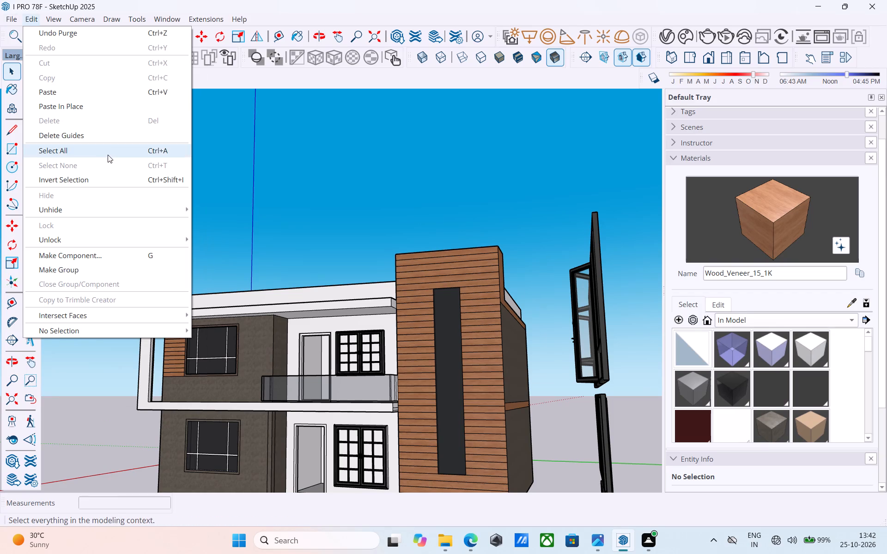
click(5, 23)
click(5, 21)
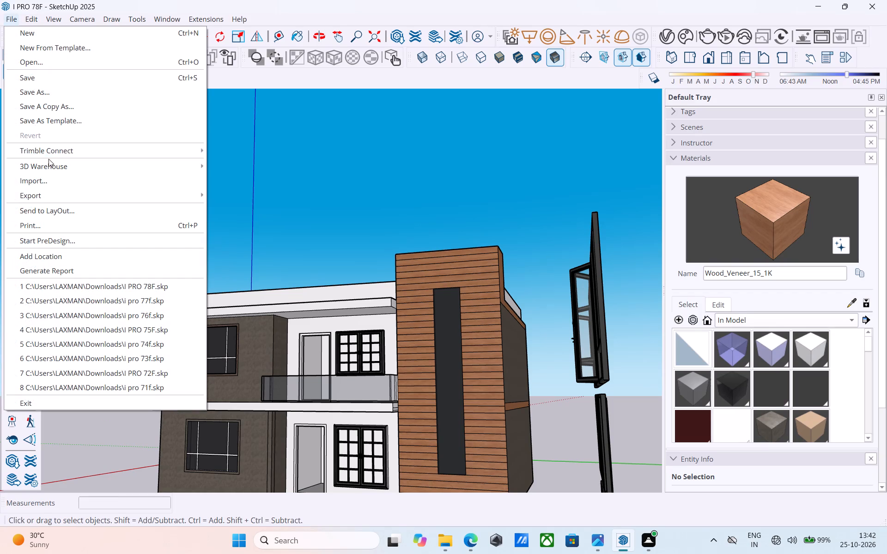
click(53, 182)
scroll(315, 260, down, 16)
scroll(308, 277, up, 2)
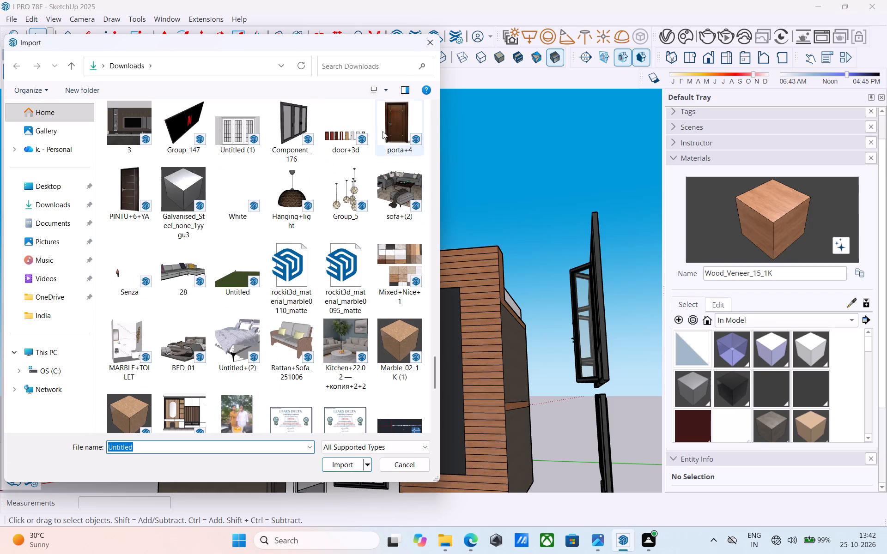
click(387, 120)
click(352, 464)
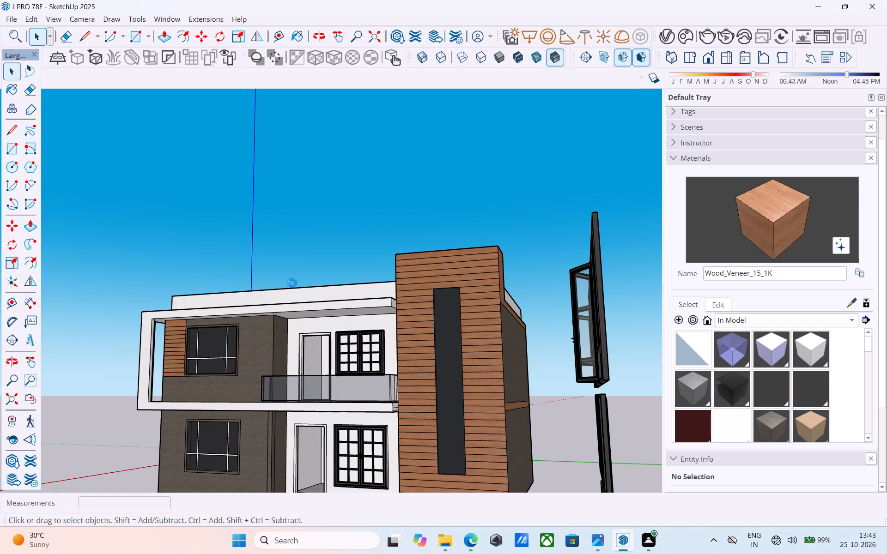
scroll(279, 267, down, 13)
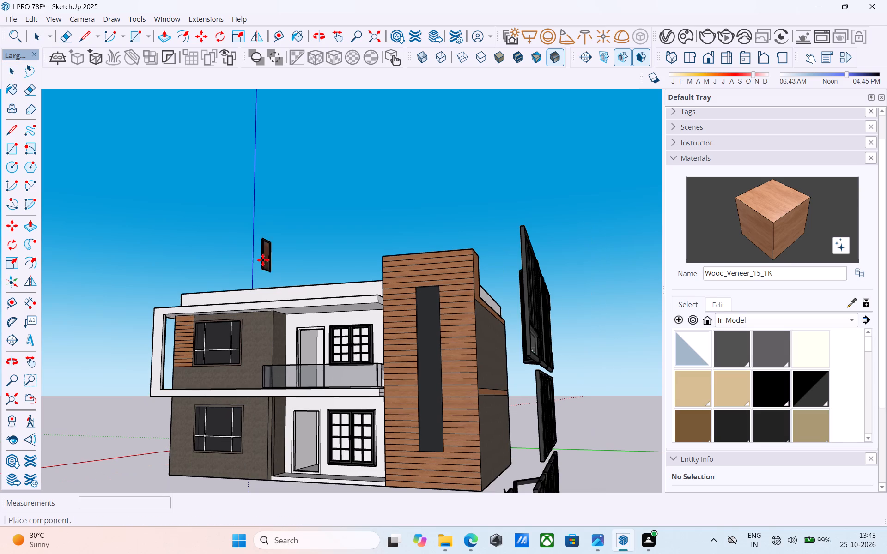
scroll(271, 243, down, 5)
middle_drag(281, 282, 441, 475)
scroll(358, 449, up, 3)
click(290, 421)
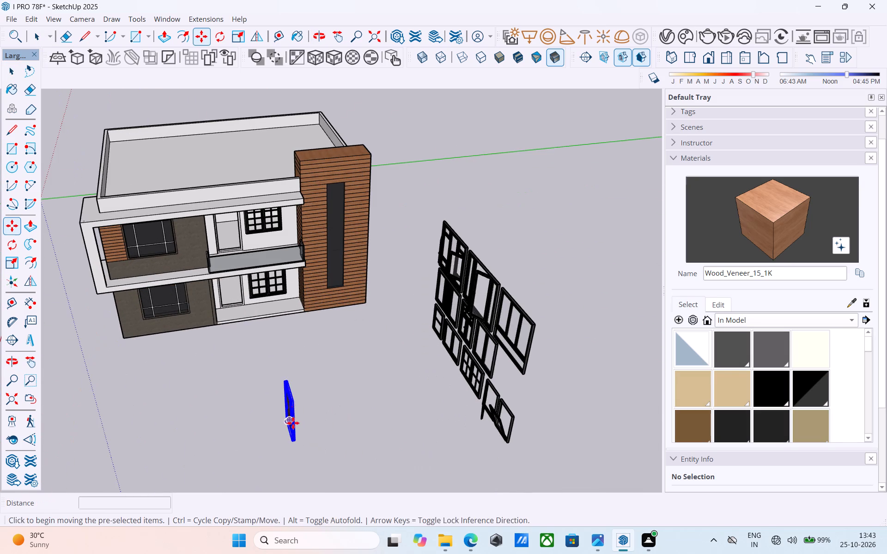
Rotate the imported door 90 degrees about the vertical axis so it lies parallel to the front facade.
scroll(297, 435, up, 3)
scroll(286, 438, down, 1)
key(q)
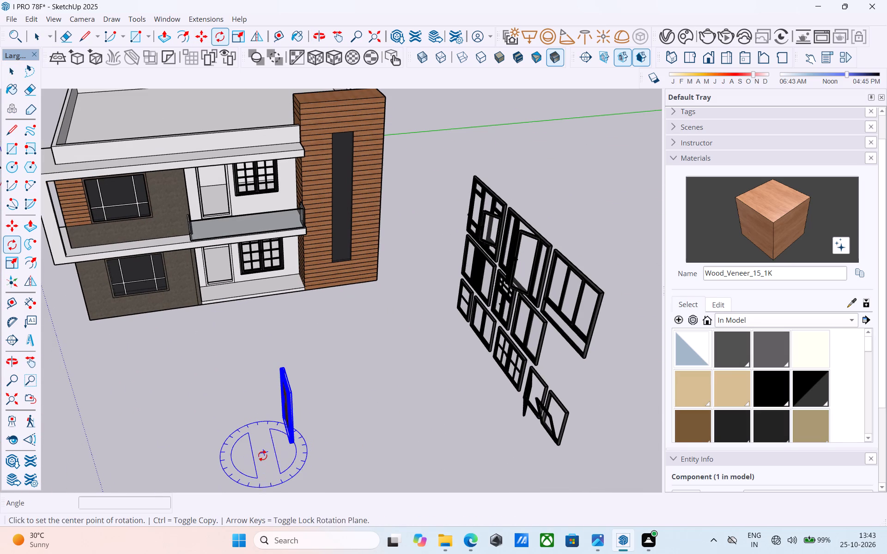
click(262, 456)
click(313, 443)
click(246, 359)
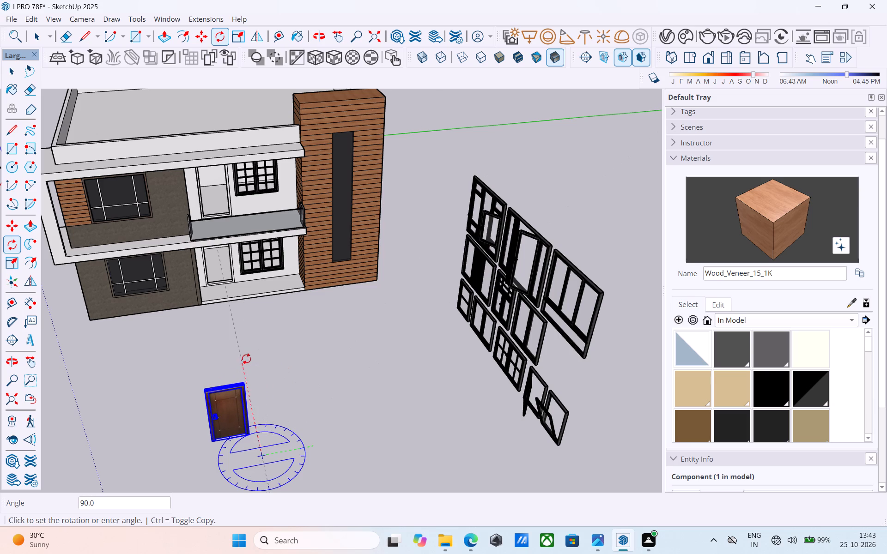
Copy the door by its top corner into the upper-floor door opening behind the balcony, aligned with the opening's top corner.
scroll(212, 419, up, 3)
scroll(212, 419, down, 2)
middle_drag(208, 416, 147, 398)
scroll(223, 343, up, 4)
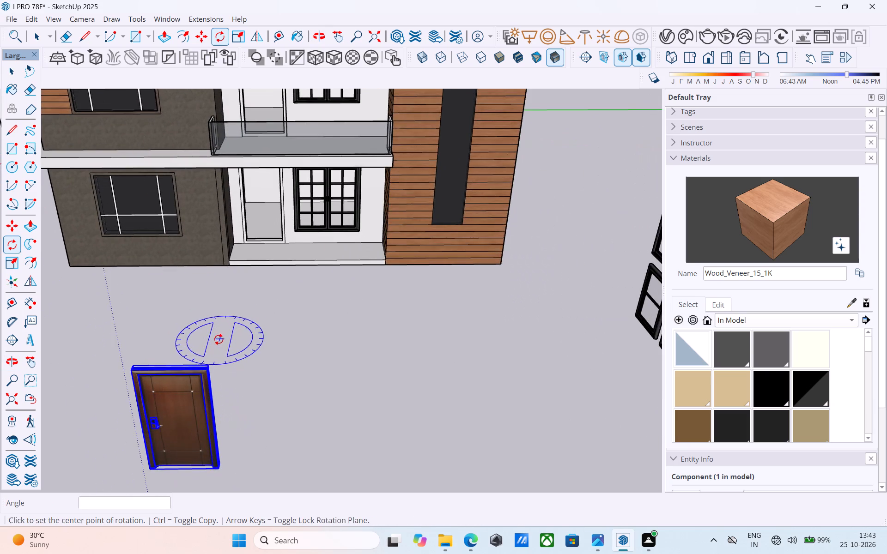
middle_drag(215, 339, 201, 331)
key(m)
scroll(201, 342, up, 16)
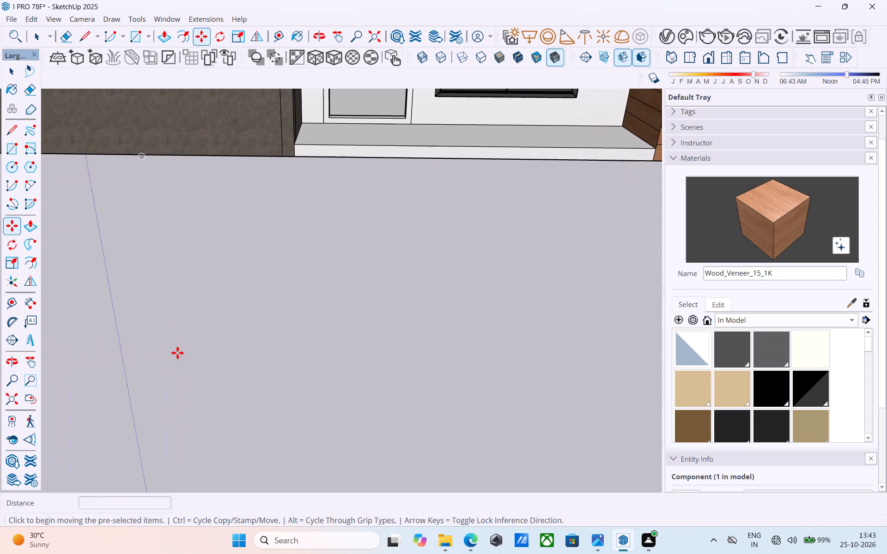
scroll(182, 360, down, 2)
click(206, 371)
scroll(300, 269, down, 8)
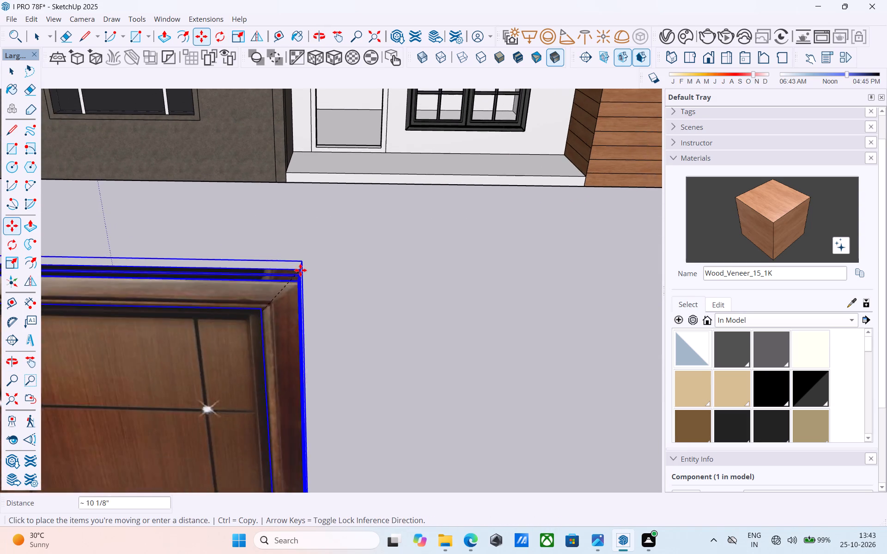
scroll(300, 270, down, 17)
shift+middle_drag(306, 261, 254, 370)
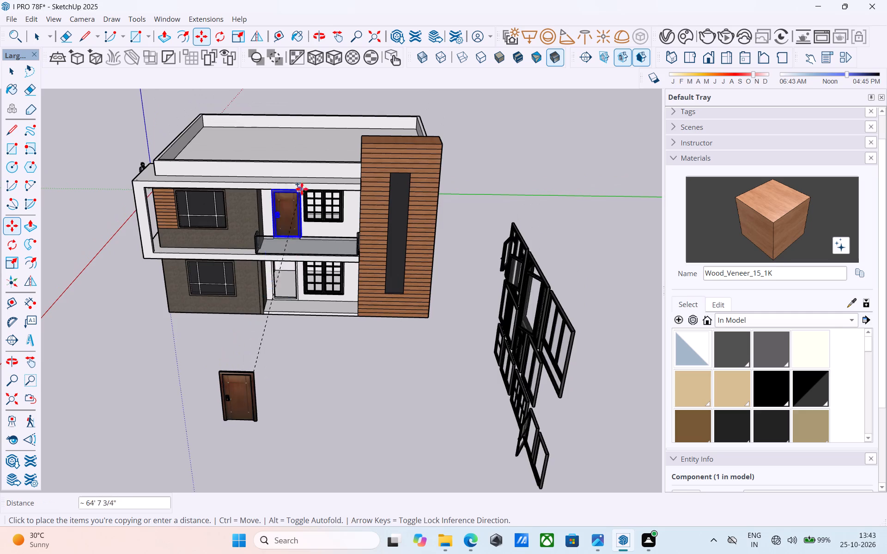
scroll(302, 189, up, 18)
click(298, 141)
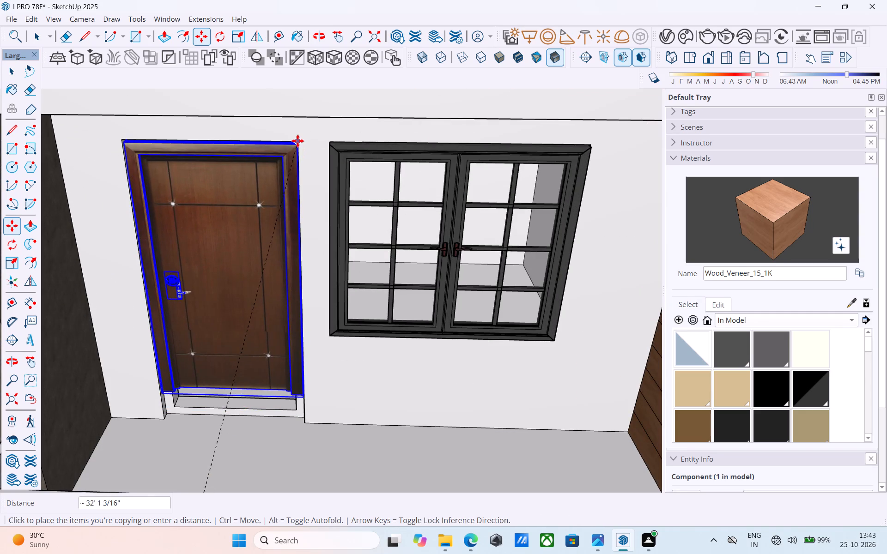
Move the original door by its top corner into the ground-floor door opening, aligned with the opening's top corner.
scroll(298, 135, down, 20)
scroll(298, 135, down, 1)
scroll(217, 372, up, 11)
middle_drag(235, 367, 211, 363)
click(216, 369)
key(space)
click(216, 369)
middle_drag(266, 367, 225, 375)
scroll(179, 365, up, 1)
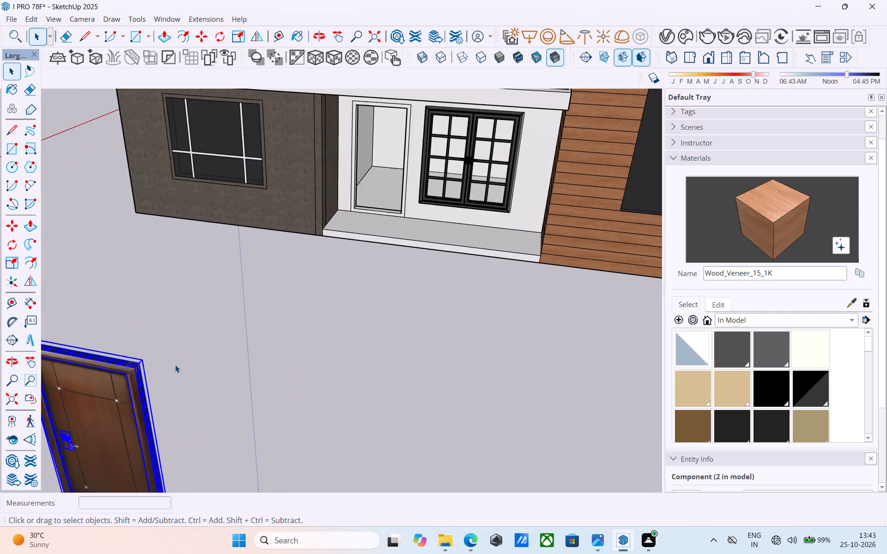
scroll(175, 365, up, 4)
key(m)
scroll(140, 367, up, 4)
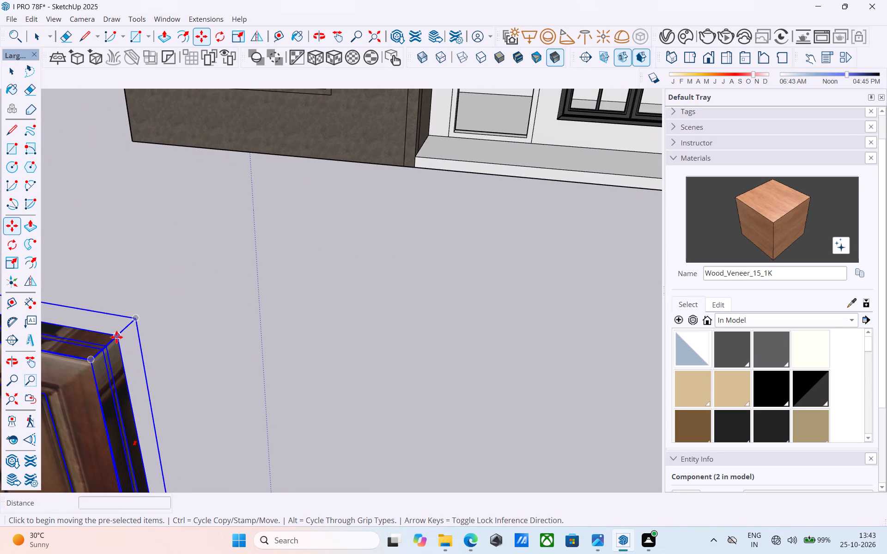
click(116, 337)
scroll(229, 219, down, 20)
scroll(229, 219, down, 1)
shift+scroll(247, 218, up, 1)
shift+middle_drag(247, 218, 286, 263)
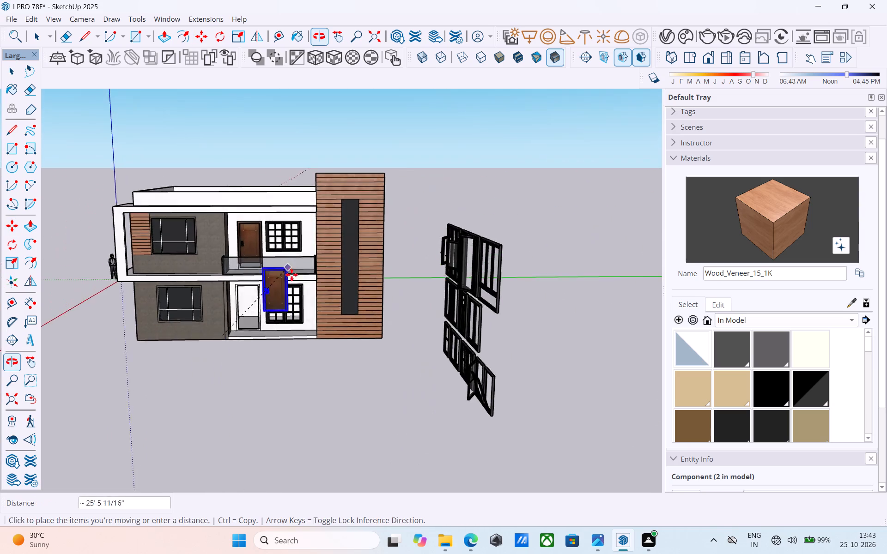
scroll(292, 275, up, 15)
click(244, 272)
Scale the ground-floor door's height to about 1.15, stretching its bottom edge down to the porch floor.
scroll(246, 260, down, 5)
middle_drag(243, 280, 227, 273)
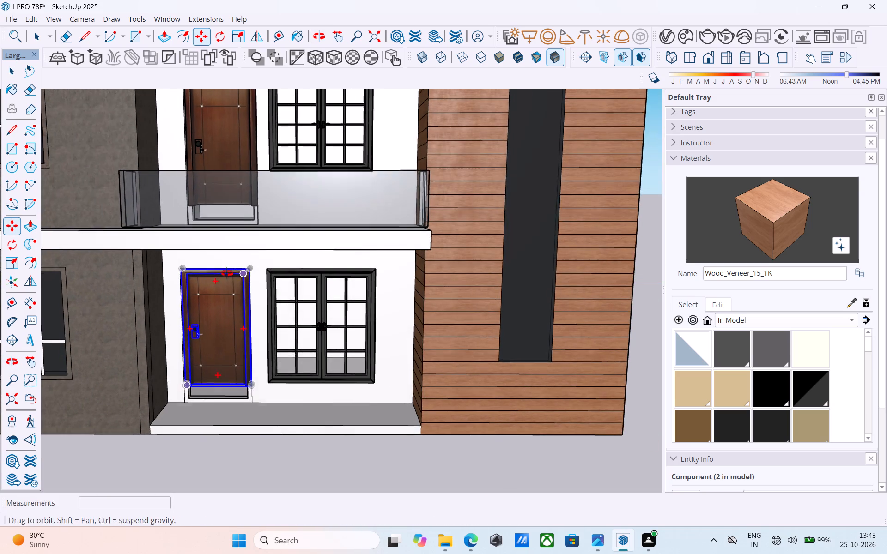
middle_drag(227, 273, 226, 276)
key(s)
scroll(217, 389, up, 8)
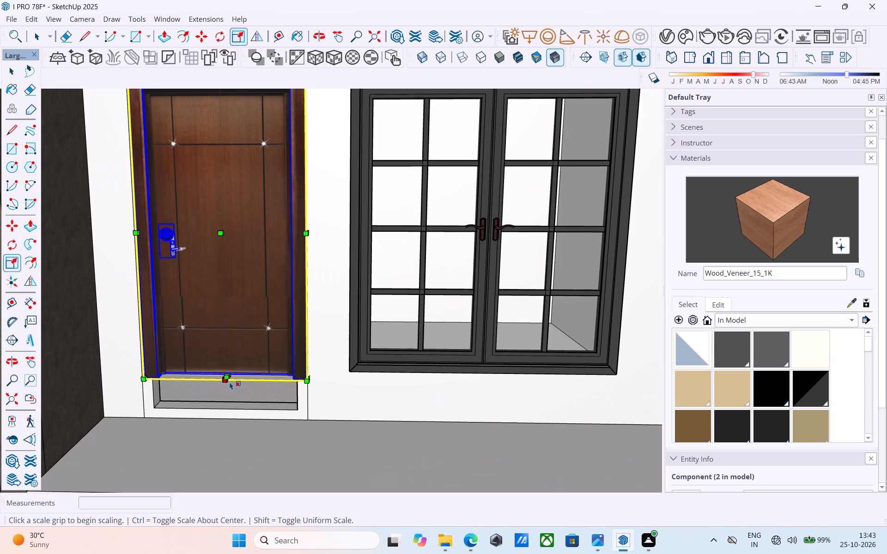
click(231, 380)
click(232, 427)
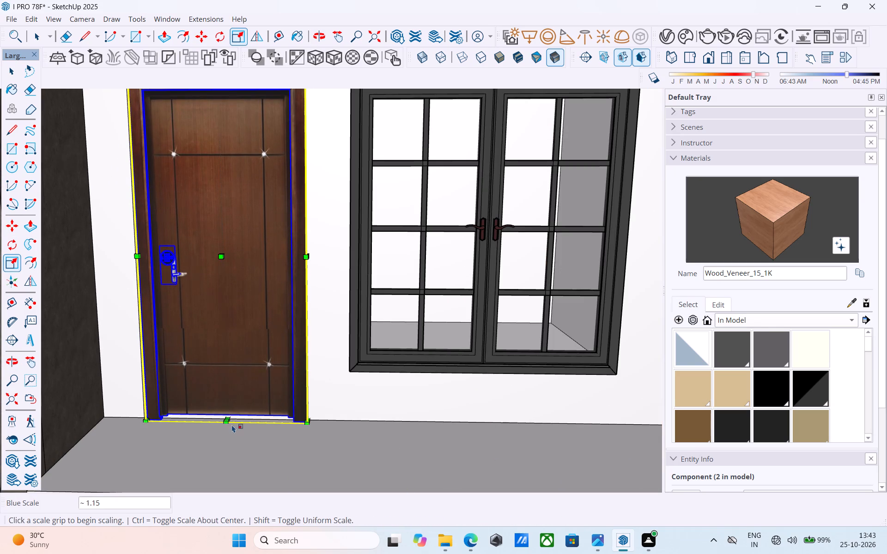
Scale the upper-floor door's height to about 1.15, stretching its bottom edge down to the balcony floor, and clear the selection.
scroll(232, 425, down, 7)
scroll(258, 320, down, 3)
middle_drag(259, 313, 243, 484)
key(space)
scroll(218, 265, up, 4)
click(218, 264)
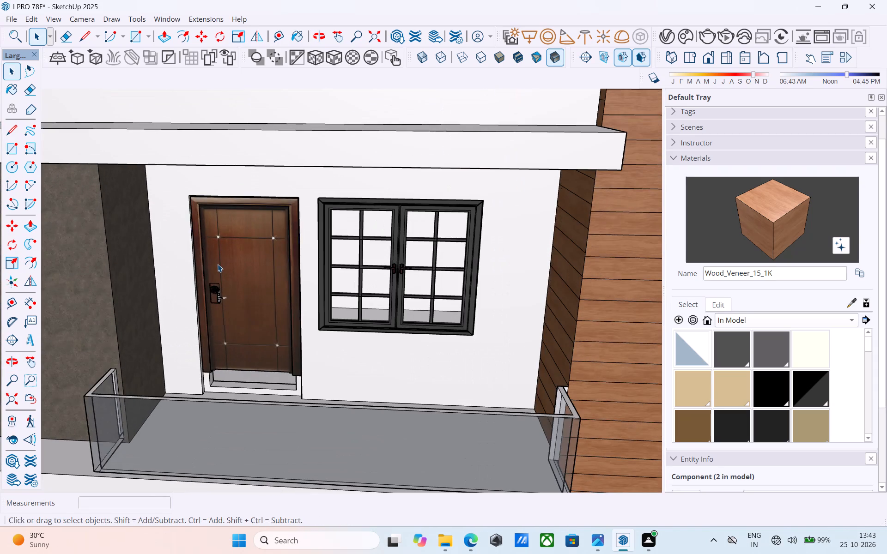
middle_drag(226, 288, 210, 277)
key(s)
scroll(243, 359, up, 5)
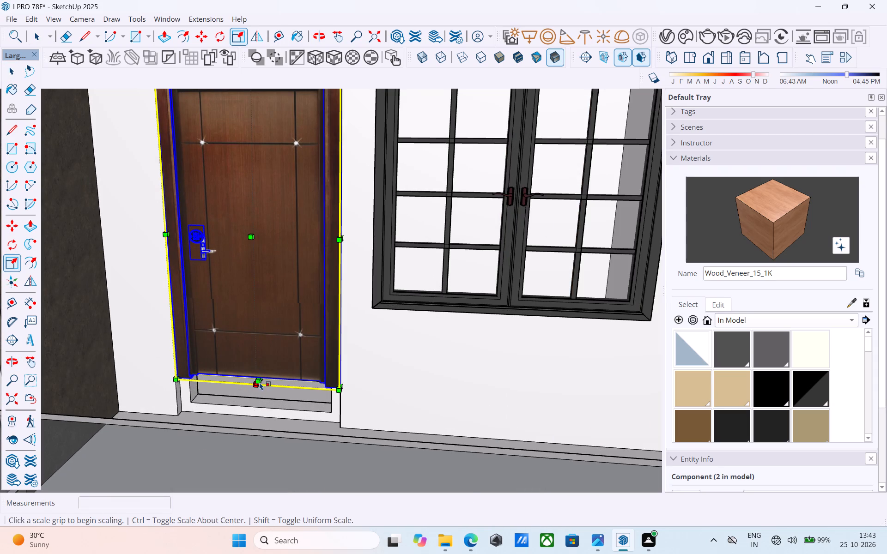
click(260, 379)
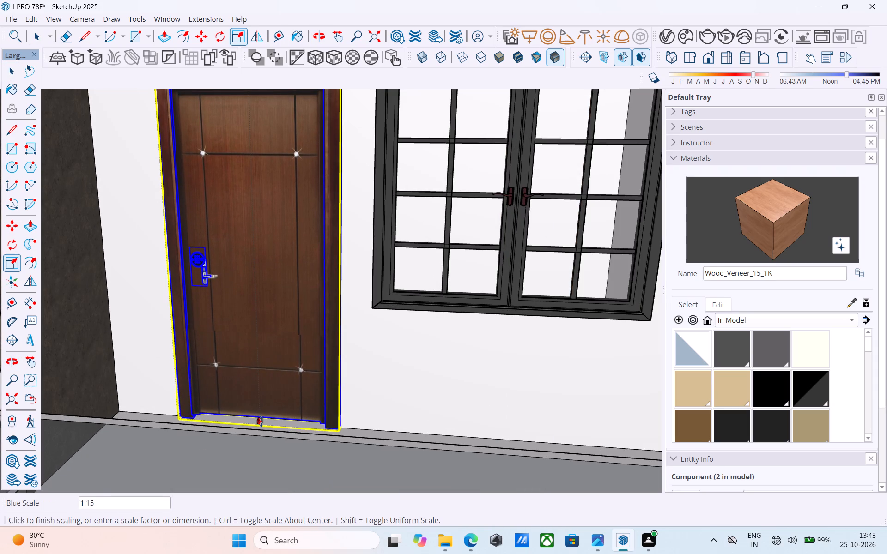
click(261, 423)
scroll(257, 414, down, 5)
key(space)
scroll(255, 414, down, 12)
middle_drag(250, 406, 247, 383)
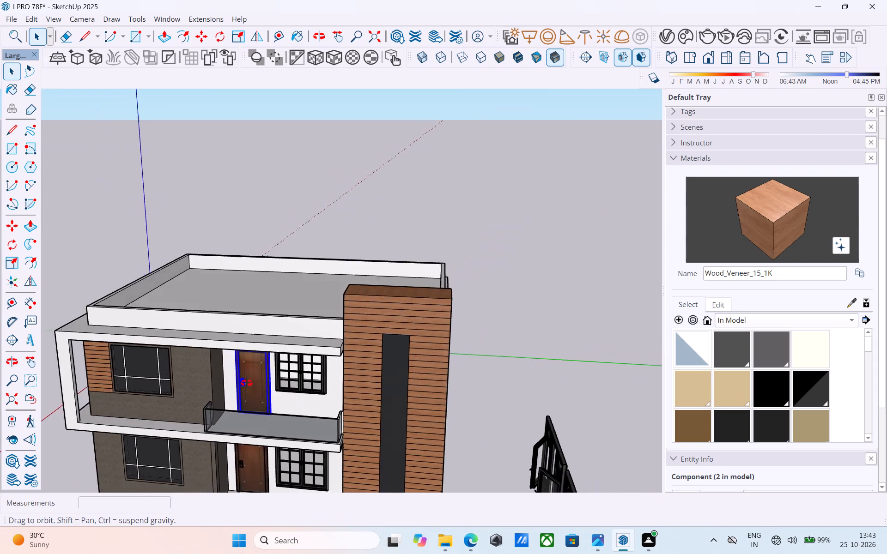
middle_drag(247, 383, 247, 379)
click(405, 216)
Save the model with both doors fitted and purge its unused items.
middle_drag(233, 334, 332, 281)
scroll(313, 283, down, 6)
middle_drag(261, 323, 293, 337)
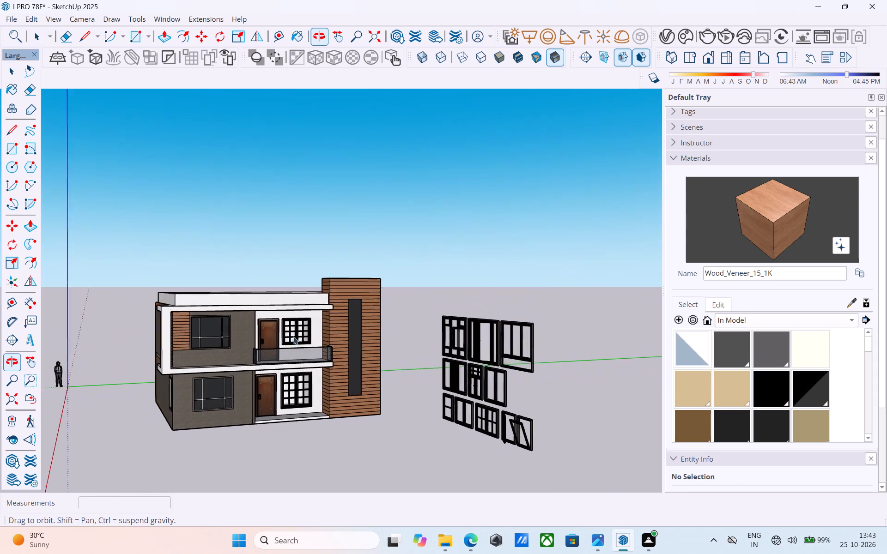
middle_drag(293, 337, 294, 336)
key(ctrl+s)
click(385, 343)
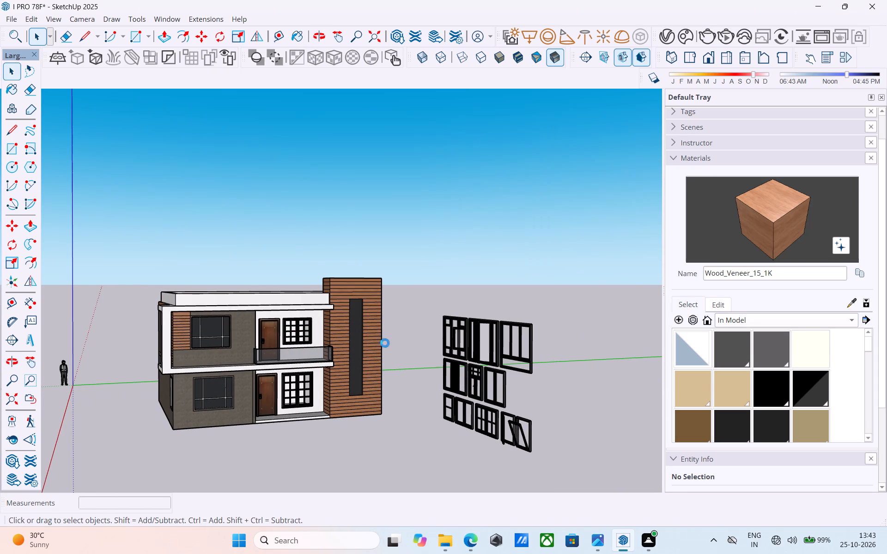
Delete the whole set of leftover imported window models standing beside the house.
scroll(382, 337, down, 5)
scroll(314, 325, down, 3)
scroll(266, 316, down, 2)
middle_drag(264, 316, 350, 314)
scroll(298, 327, up, 4)
scroll(215, 327, down, 4)
middle_drag(214, 337, 228, 346)
scroll(234, 339, down, 2)
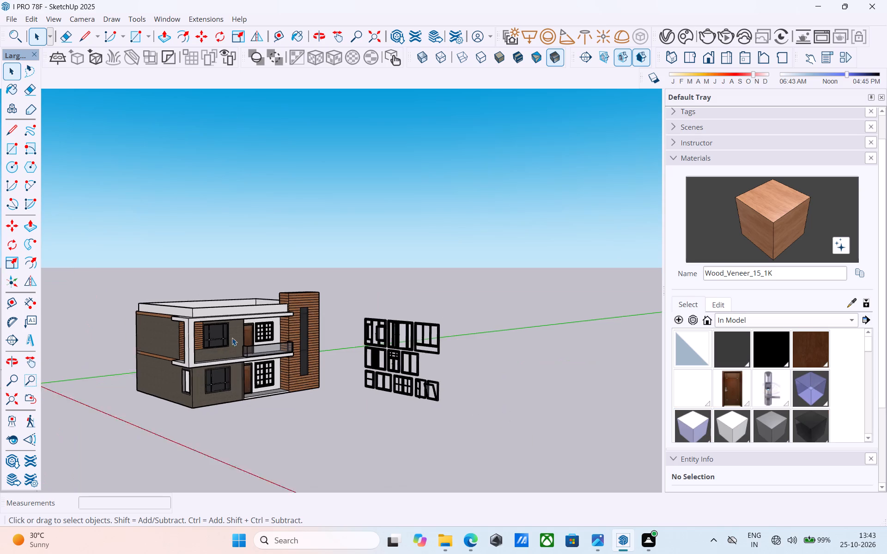
scroll(232, 337, down, 2)
middle_drag(231, 337, 294, 391)
drag(456, 406, 322, 255)
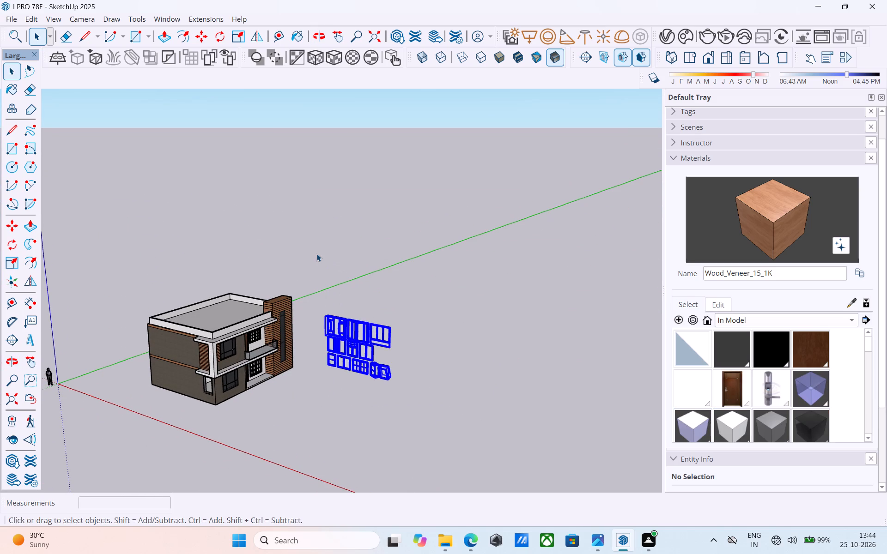
key(Delete)
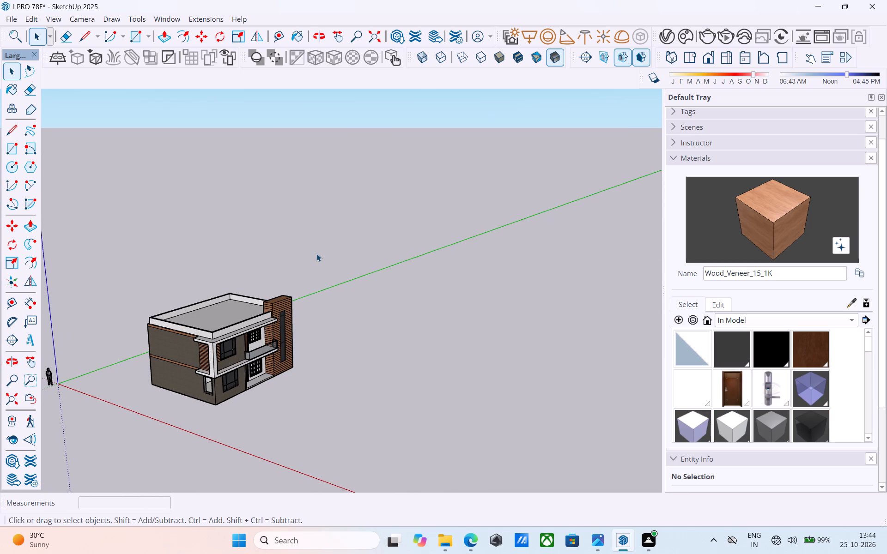
Save the model again and purge its unused items.
key(ctrl+s)
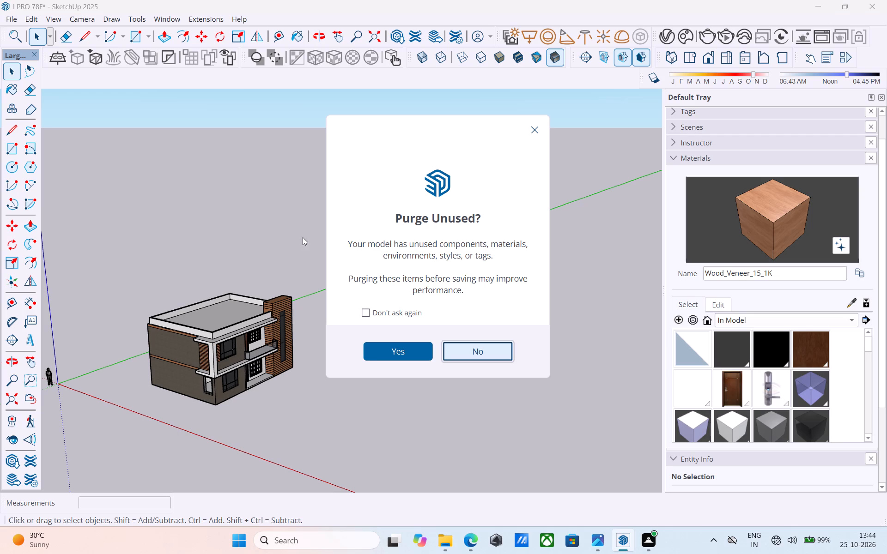
click(388, 346)
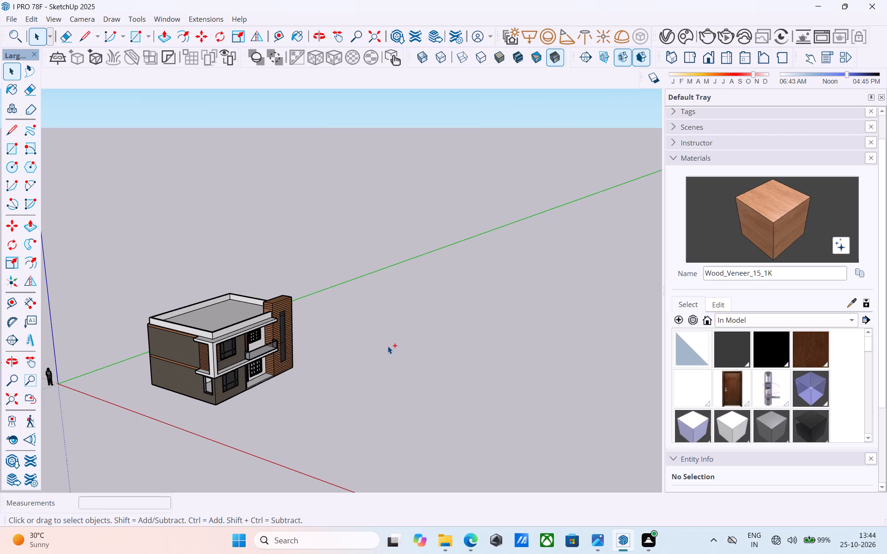
Examine the front facade with its fitted doors and windows from several angles and distances.
middle_drag(388, 346, 204, 315)
scroll(231, 337, up, 8)
middle_drag(246, 357, 204, 301)
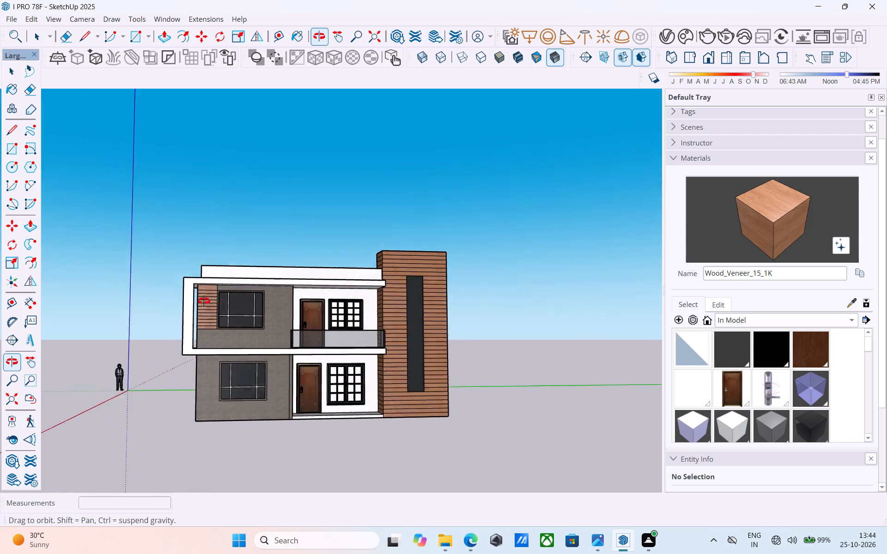
middle_drag(204, 301, 184, 307)
scroll(189, 315, up, 4)
middle_drag(223, 328, 149, 259)
scroll(134, 313, up, 1)
scroll(234, 295, up, 2)
scroll(277, 310, down, 3)
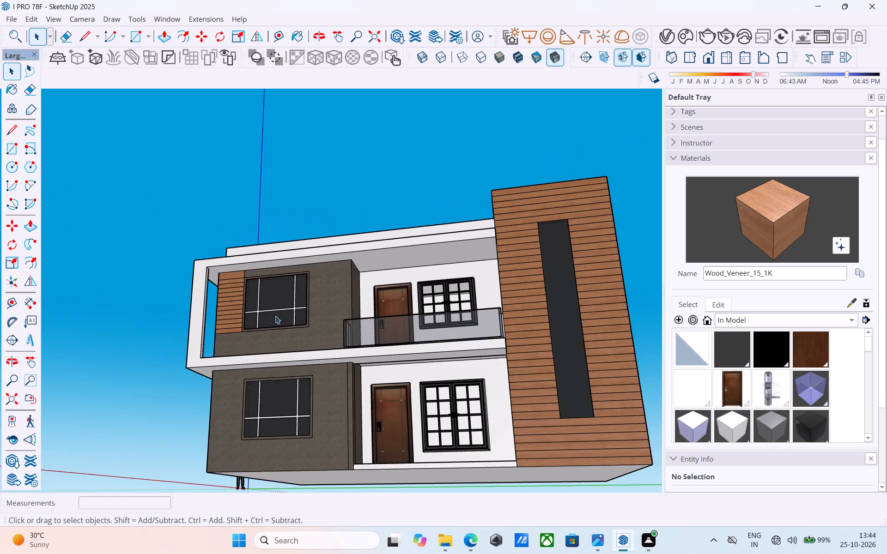
Examine the house's front facade, side wall and roof parapet from several angles and distances.
middle_drag(250, 324, 317, 344)
scroll(497, 303, down, 1)
middle_drag(498, 304, 541, 391)
scroll(308, 407, down, 1)
middle_drag(315, 409, 461, 385)
scroll(492, 376, up, 3)
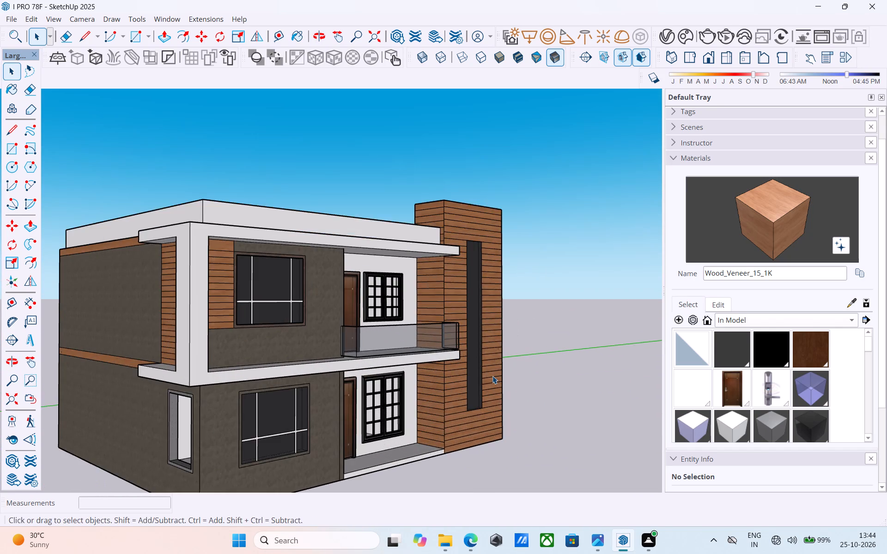
scroll(492, 376, down, 5)
middle_drag(492, 376, 420, 281)
middle_drag(420, 281, 534, 342)
middle_drag(479, 348, 217, 369)
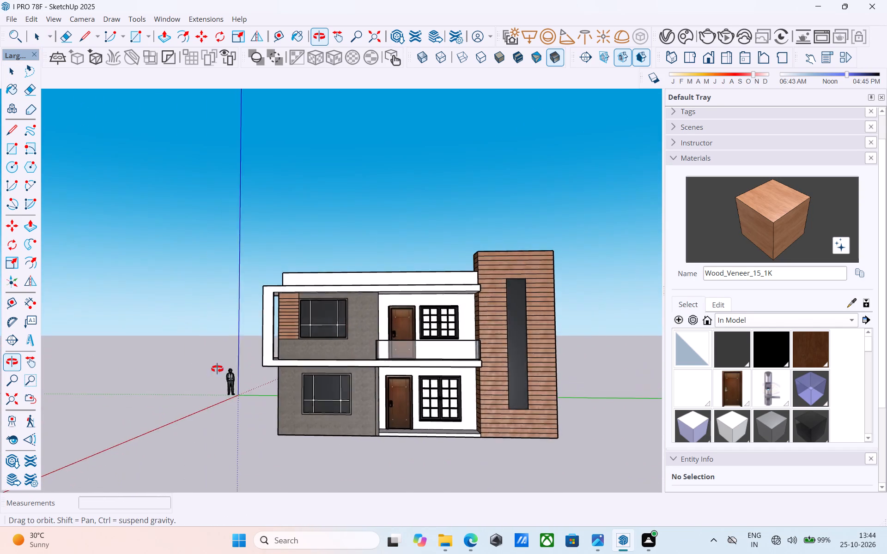
middle_drag(217, 369, 80, 380)
scroll(80, 380, up, 1)
middle_drag(359, 386, 532, 349)
scroll(533, 348, up, 4)
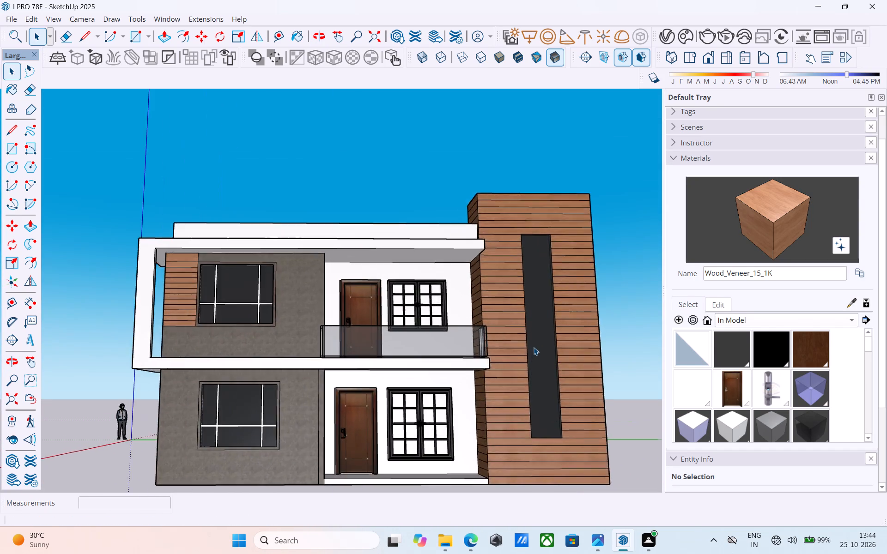
scroll(534, 347, down, 5)
middle_drag(534, 347, 545, 421)
scroll(471, 322, up, 9)
middle_drag(410, 312, 257, 286)
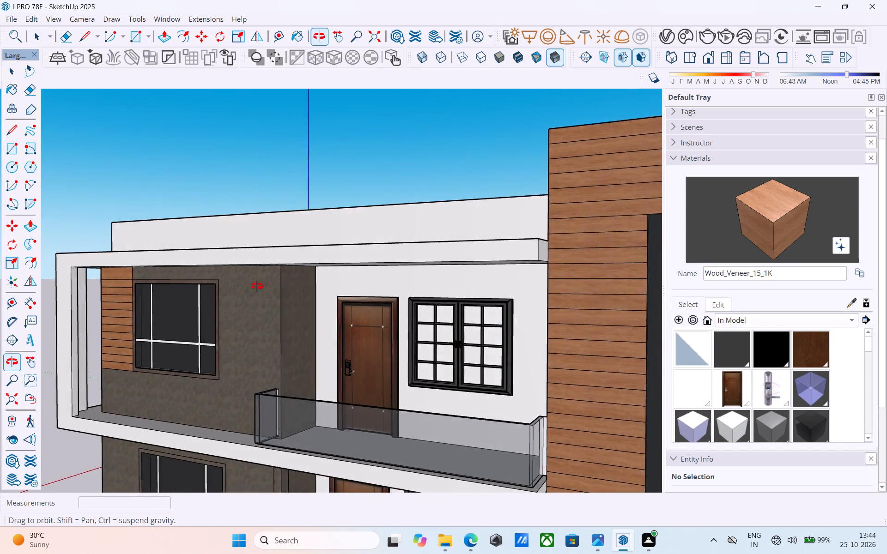
middle_drag(257, 286, 343, 397)
scroll(265, 263, up, 1)
scroll(343, 397, down, 5)
middle_drag(341, 397, 503, 286)
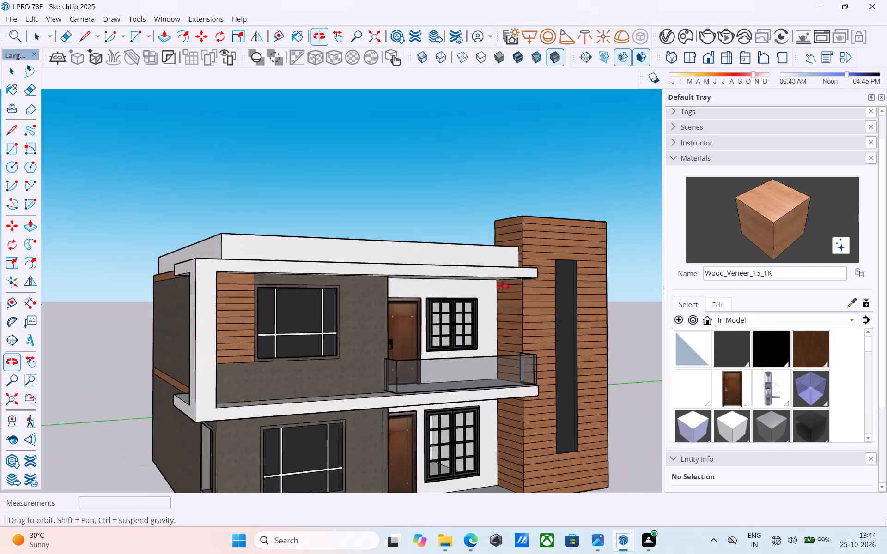
middle_drag(503, 286, 262, 359)
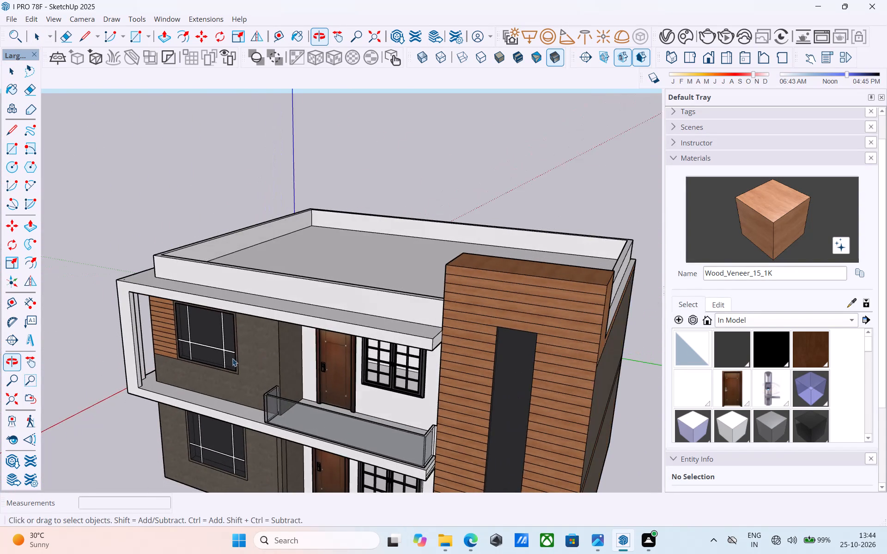
middle_drag(417, 359, 534, 298)
scroll(224, 290, down, 5)
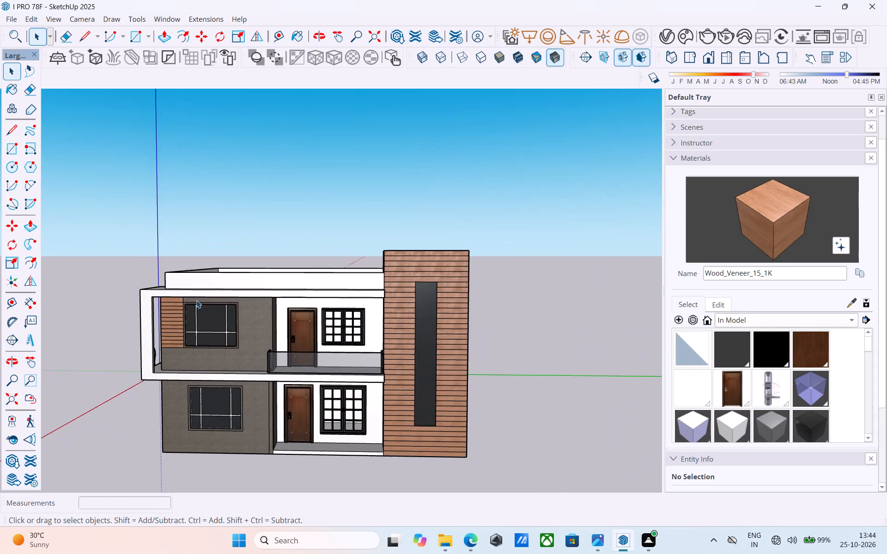
scroll(209, 296, up, 1)
middle_drag(228, 306, 480, 392)
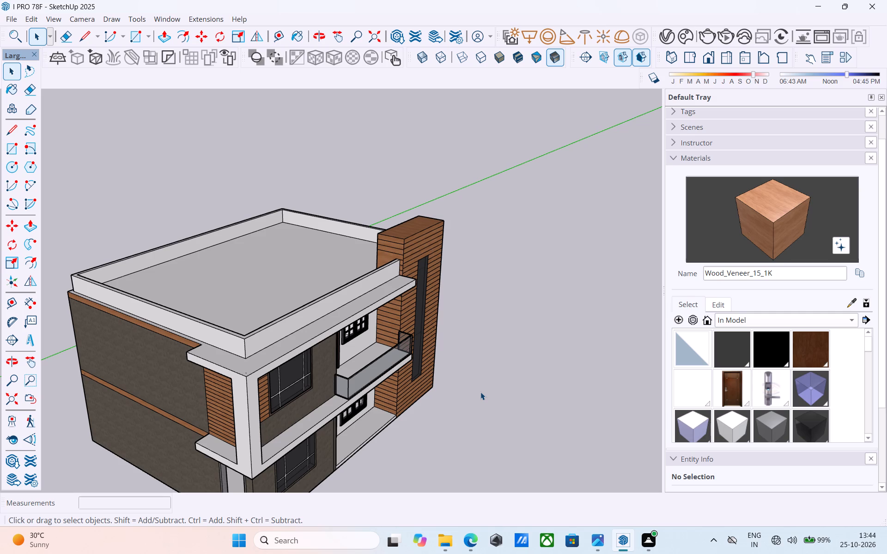
scroll(406, 374, down, 2)
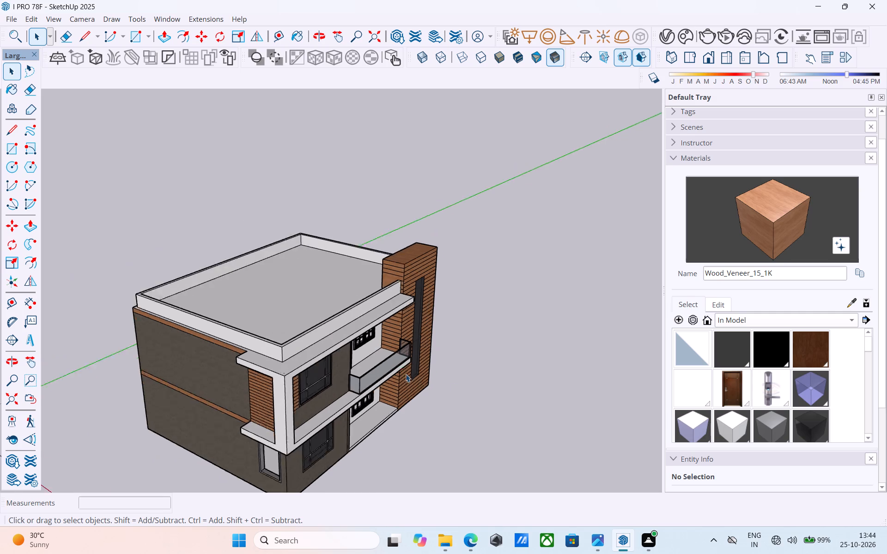
scroll(406, 374, down, 1)
middle_drag(403, 373, 237, 300)
middle_drag(319, 387, 286, 379)
scroll(319, 410, up, 4)
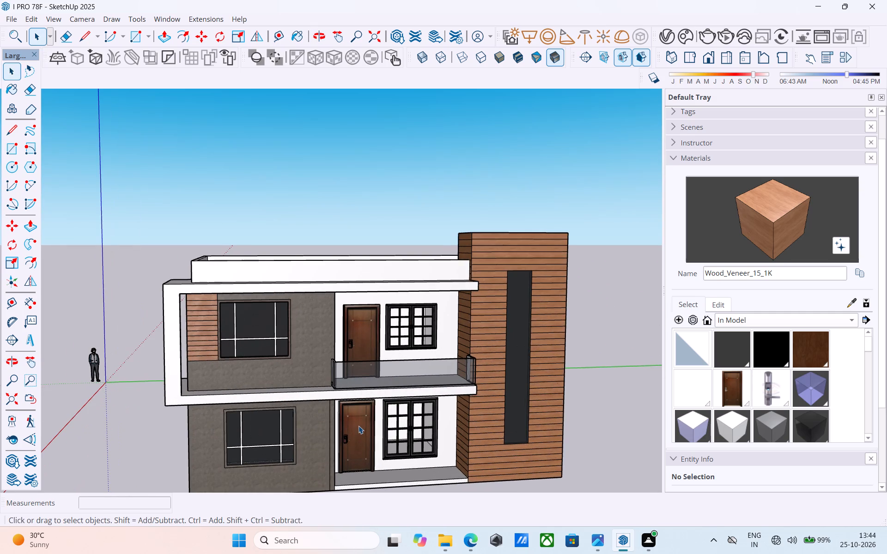
scroll(358, 426, down, 4)
middle_drag(354, 425, 389, 433)
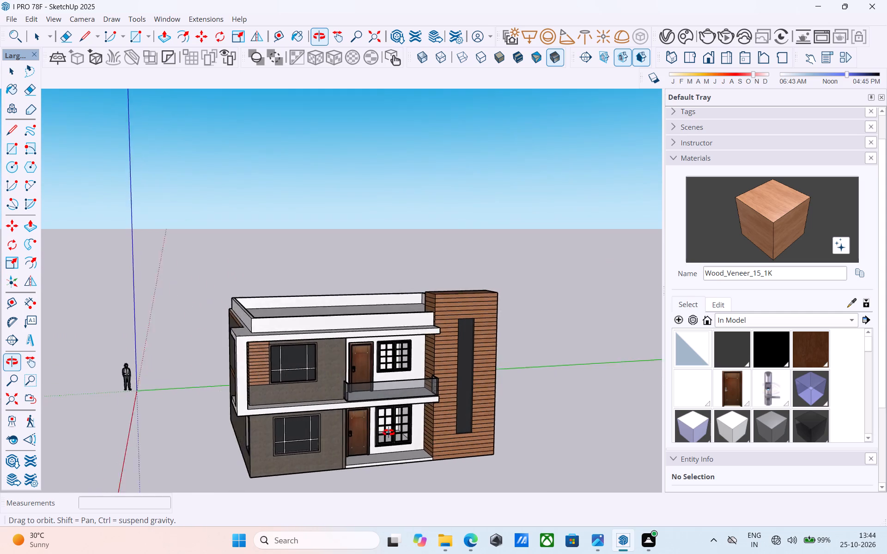
middle_drag(389, 433, 483, 430)
scroll(477, 428, down, 2)
middle_drag(441, 391, 476, 428)
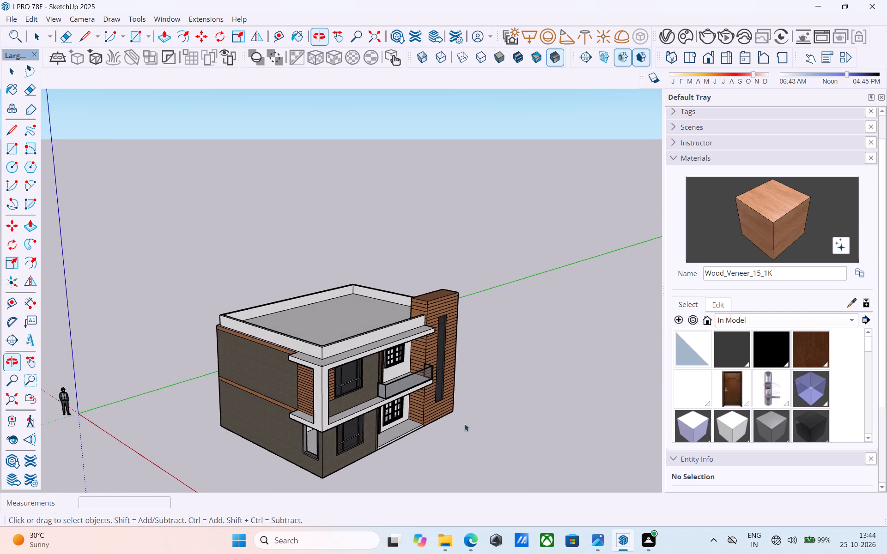
scroll(393, 370, up, 6)
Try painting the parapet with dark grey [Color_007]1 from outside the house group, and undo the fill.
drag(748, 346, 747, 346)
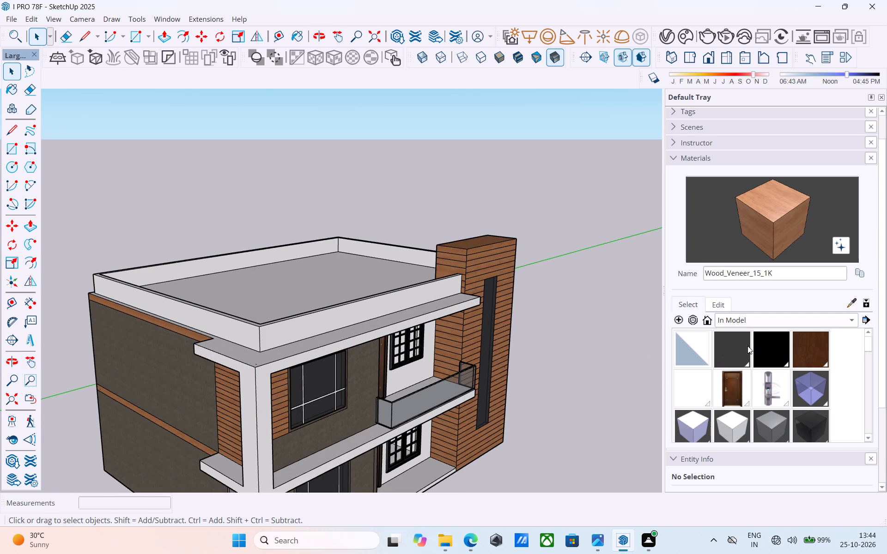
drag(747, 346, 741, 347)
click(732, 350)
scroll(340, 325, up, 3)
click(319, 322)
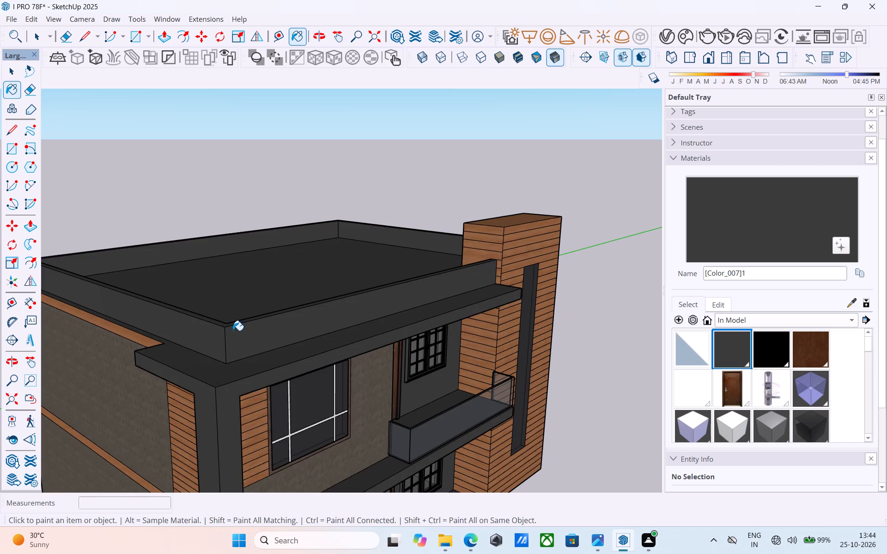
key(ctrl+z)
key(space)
Open the house group for editing and paint the roof parapet's outer faces on all sides with [Color_007]1.
double_click(232, 335)
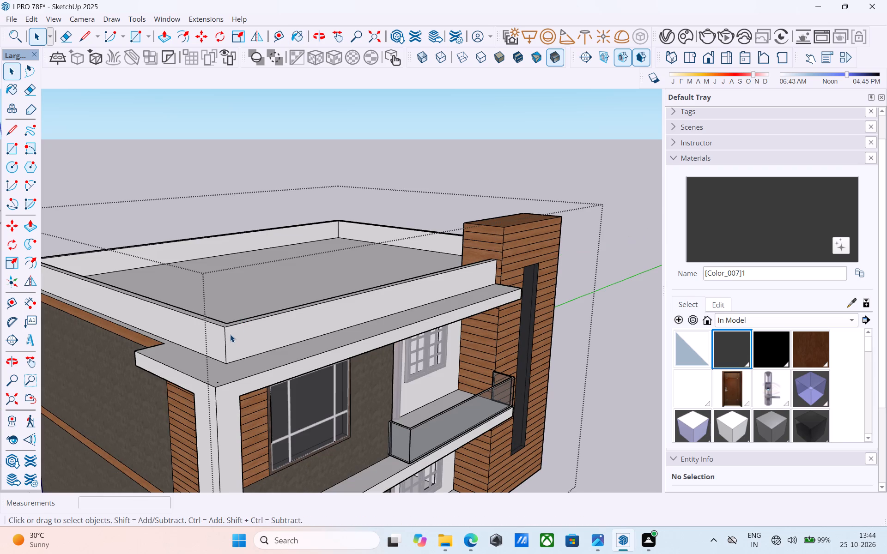
click(228, 334)
click(750, 342)
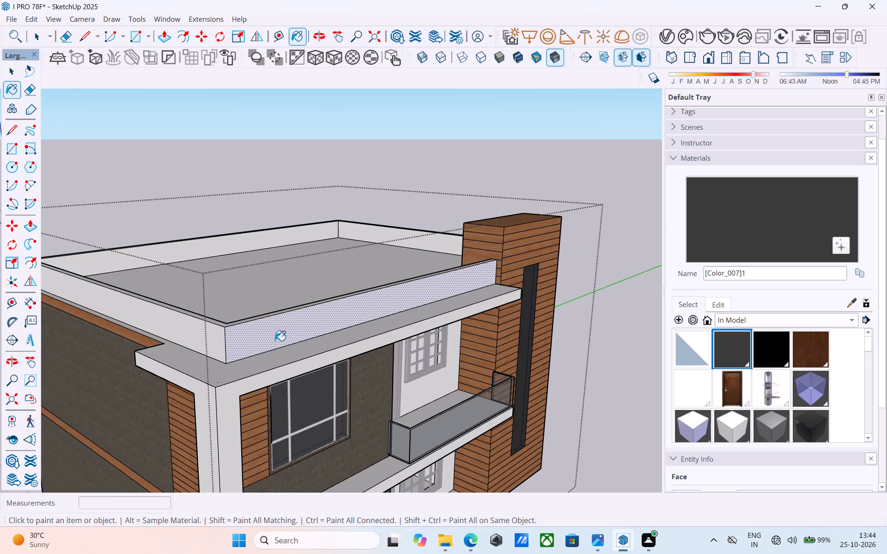
click(275, 341)
click(213, 339)
middle_drag(230, 342, 225, 311)
middle_drag(225, 311, 234, 317)
scroll(226, 311, down, 4)
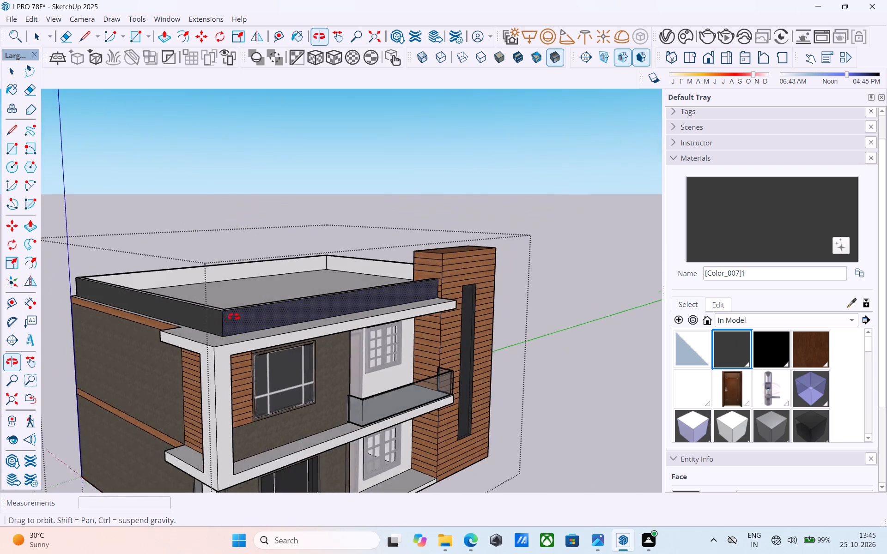
middle_drag(234, 317, 547, 341)
scroll(450, 318, down, 5)
middle_drag(212, 344, 489, 348)
click(135, 367)
middle_drag(134, 365, 177, 362)
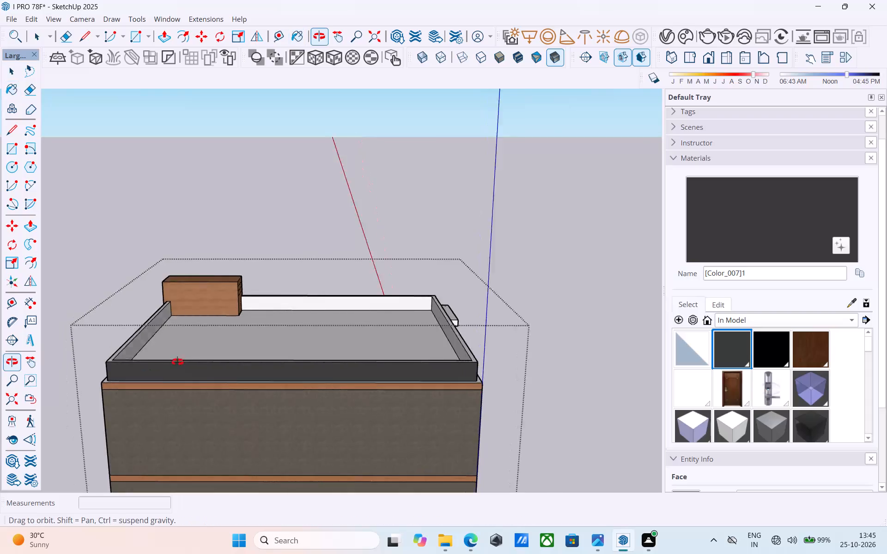
middle_drag(177, 362, 393, 359)
click(370, 371)
middle_drag(406, 365, 184, 367)
Paint the inner faces of the roof parapet with the dark grey [Color_007]1 material.
scroll(340, 303, up, 3)
click(340, 298)
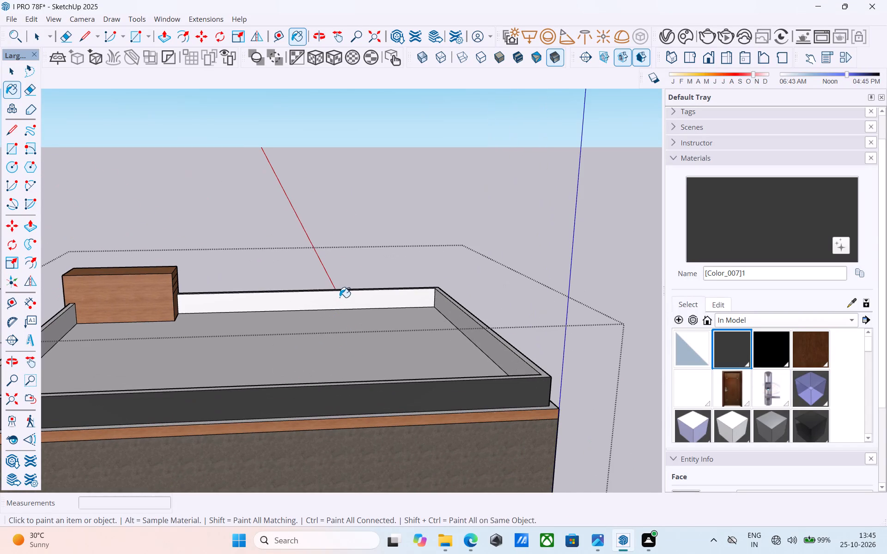
click(466, 329)
scroll(479, 335, down, 4)
middle_drag(488, 341, 145, 345)
click(167, 290)
scroll(340, 323, down, 4)
middle_drag(172, 337, 0, 339)
scroll(222, 311, up, 8)
click(209, 300)
scroll(343, 299, down, 5)
middle_drag(389, 324, 134, 322)
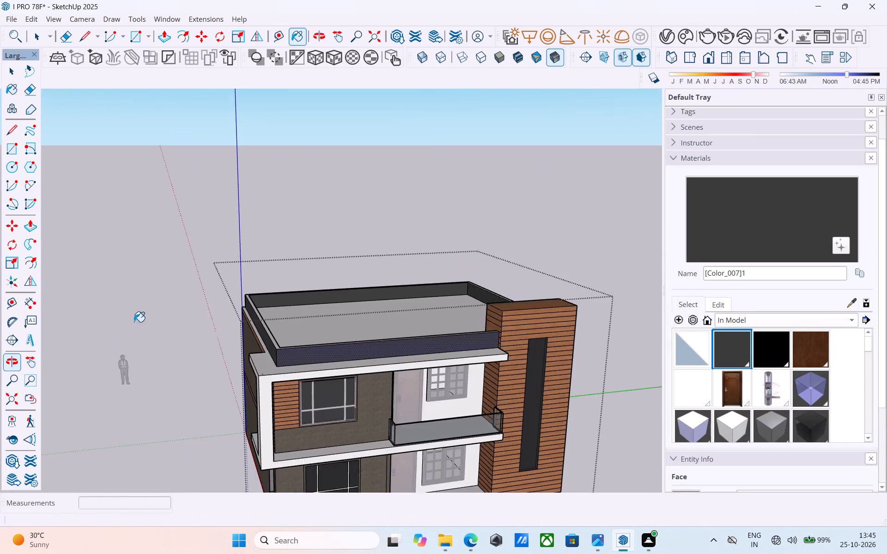
Paint the top rim of the roof parapet with the same [Color_007]1 material.
scroll(184, 321, down, 3)
middle_drag(210, 354, 265, 341)
scroll(272, 306, up, 8)
middle_drag(275, 387, 267, 441)
click(279, 386)
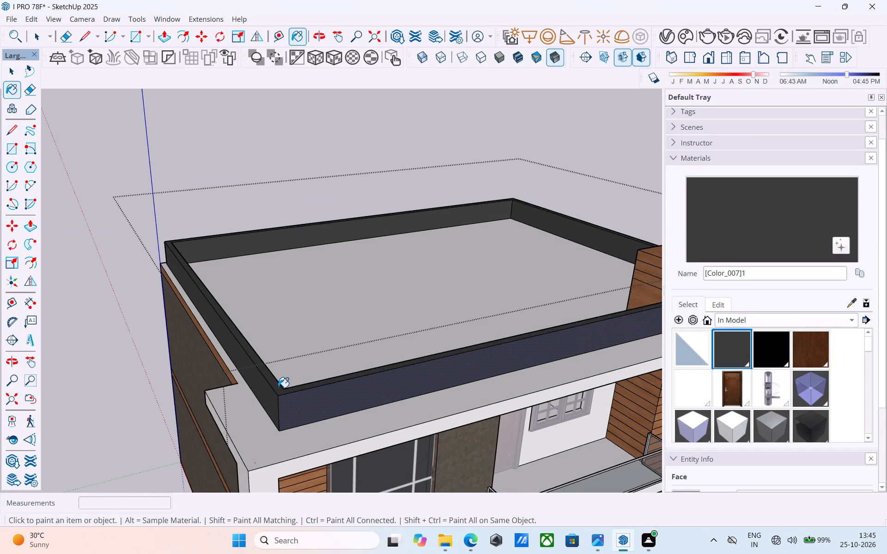
scroll(278, 386, down, 5)
middle_drag(278, 389, 262, 312)
key(space)
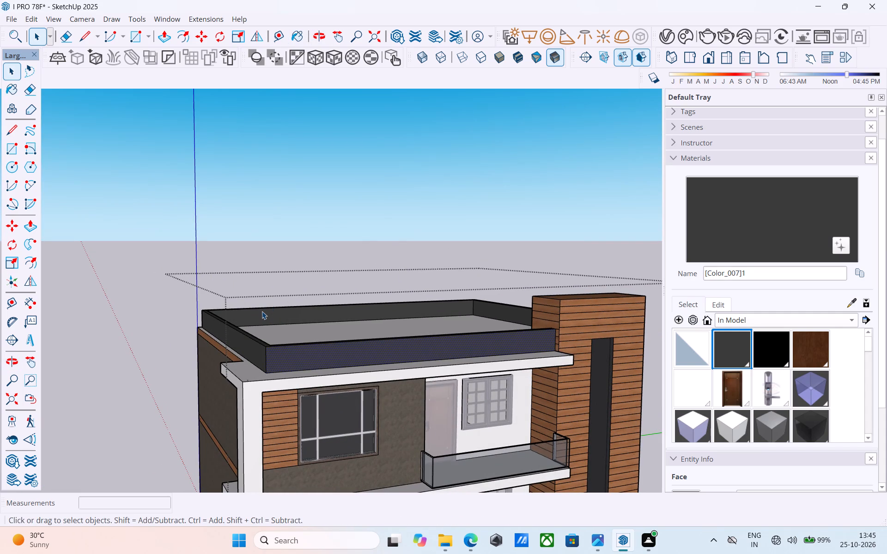
key(space)
Raise the top face of the wood-clad tower by 2' with Push/Pull.
middle_drag(264, 311, 324, 291)
scroll(324, 291, down, 2)
shift+middle_drag(323, 291, 169, 445)
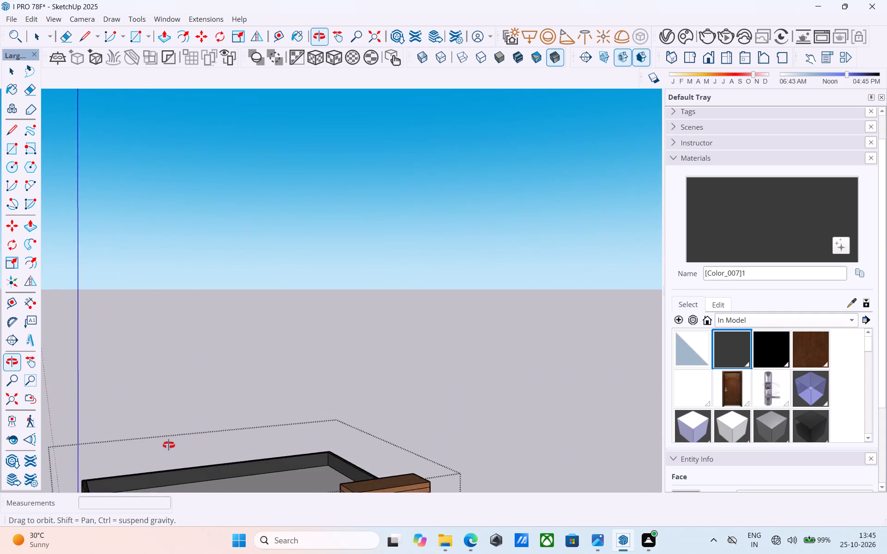
shift+middle_drag(169, 445, 120, 451)
shift+middle_drag(295, 406, 281, 426)
scroll(325, 340, down, 6)
middle_drag(330, 379, 347, 274)
scroll(348, 345, up, 6)
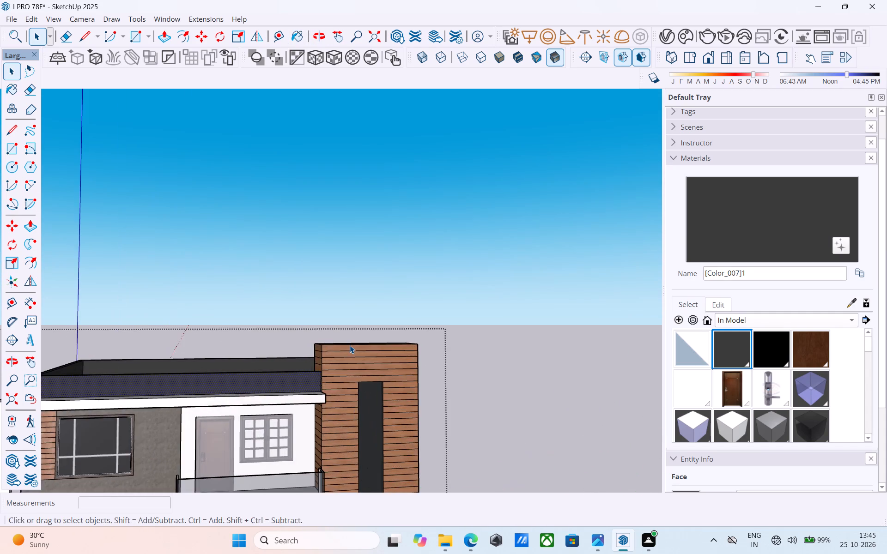
scroll(350, 346, down, 2)
shift+middle_drag(348, 347, 431, 437)
scroll(399, 367, up, 4)
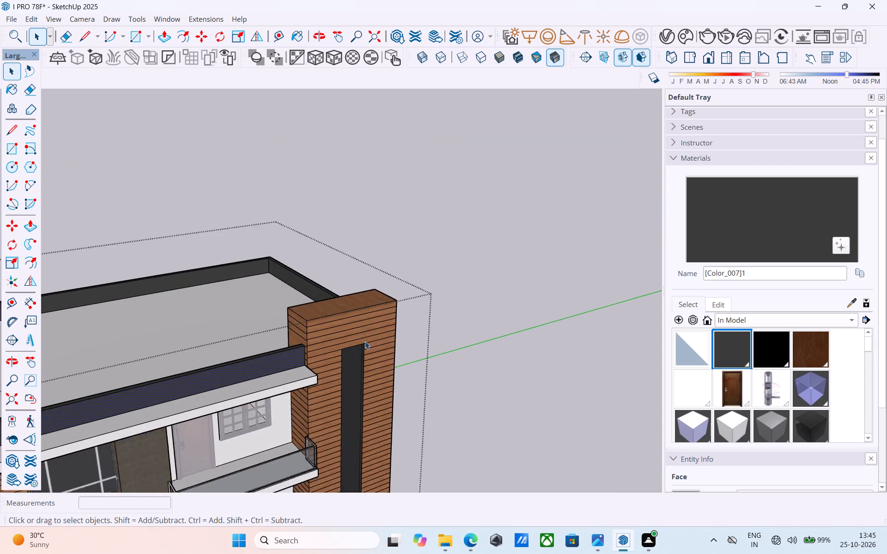
scroll(334, 311, up, 2)
click(330, 304)
key(p)
click(329, 303)
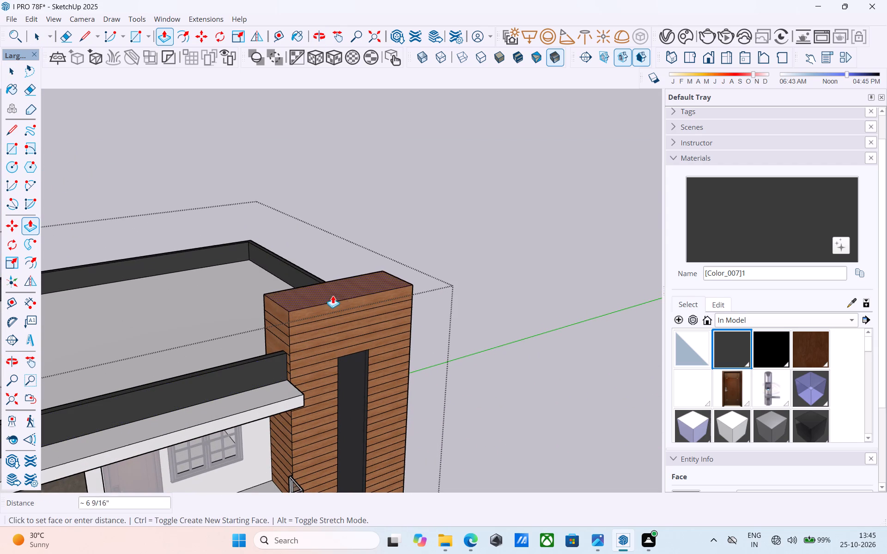
text(2')
key(Return)
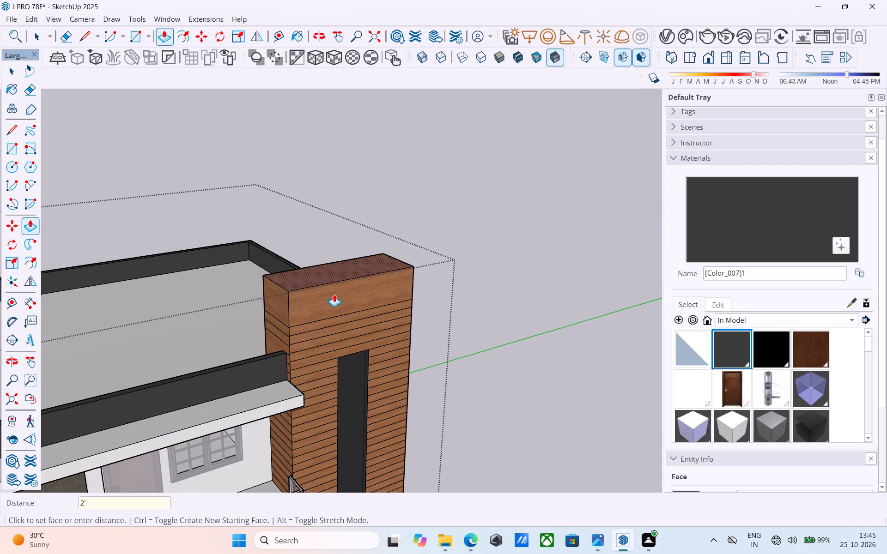
Raise the wood-clad tower's top face by another 2' with Push/Pull.
scroll(334, 294, down, 4)
middle_drag(332, 293, 270, 177)
scroll(278, 211, down, 3)
middle_drag(281, 248, 288, 380)
scroll(326, 271, up, 5)
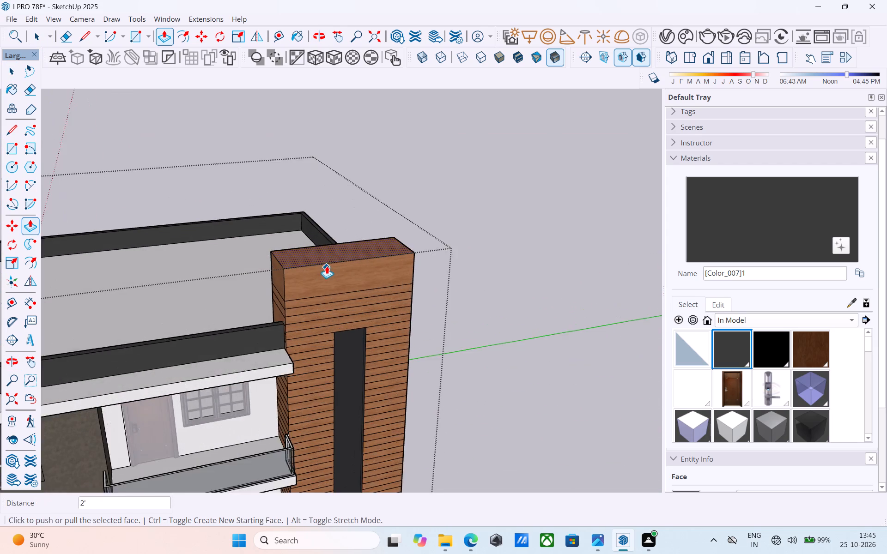
scroll(327, 266, up, 4)
click(328, 250)
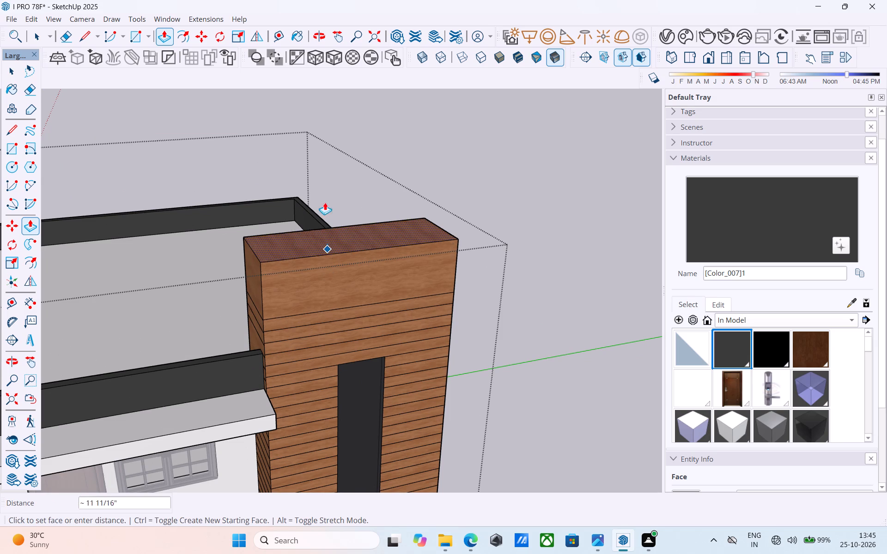
text(2')
key(Return)
Draw a line from the roof slab's front edge up the outer face of the roof parapet above the balcony.
scroll(328, 179, down, 6)
middle_drag(335, 177, 254, 126)
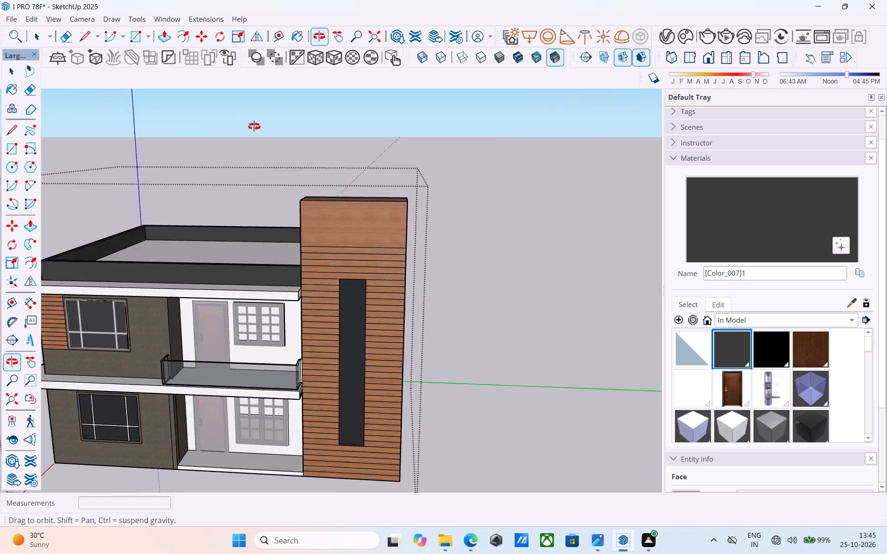
middle_drag(254, 126, 269, 126)
scroll(280, 126, down, 6)
middle_drag(288, 141, 368, 138)
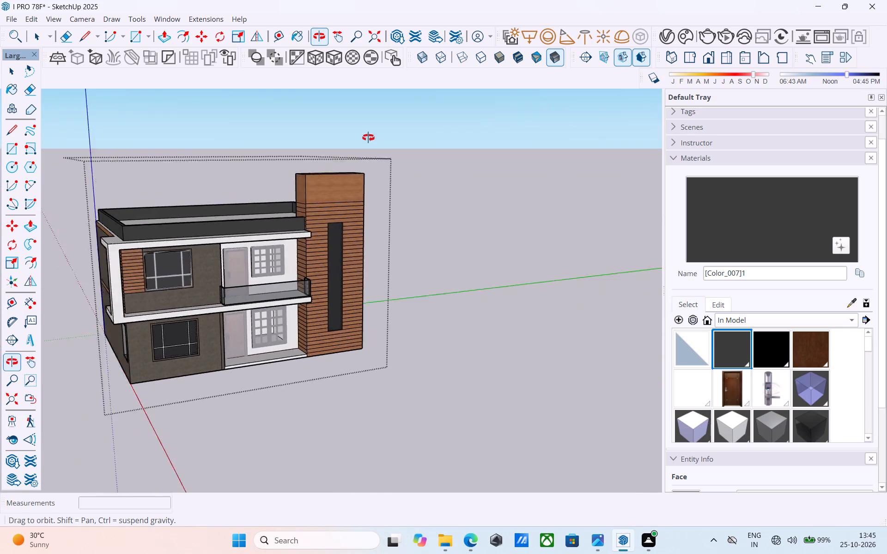
middle_drag(368, 138, 282, 141)
scroll(196, 199, up, 5)
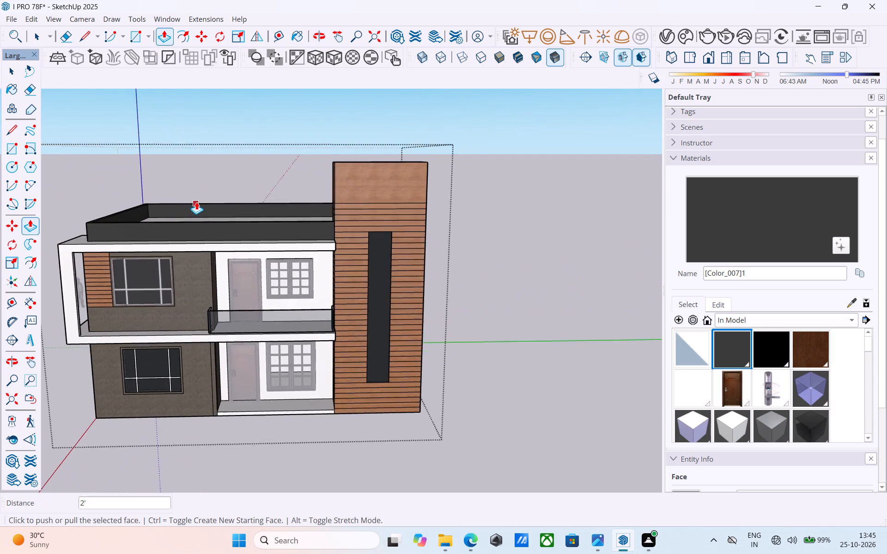
middle_drag(195, 208, 191, 386)
scroll(189, 383, up, 1)
scroll(199, 270, up, 5)
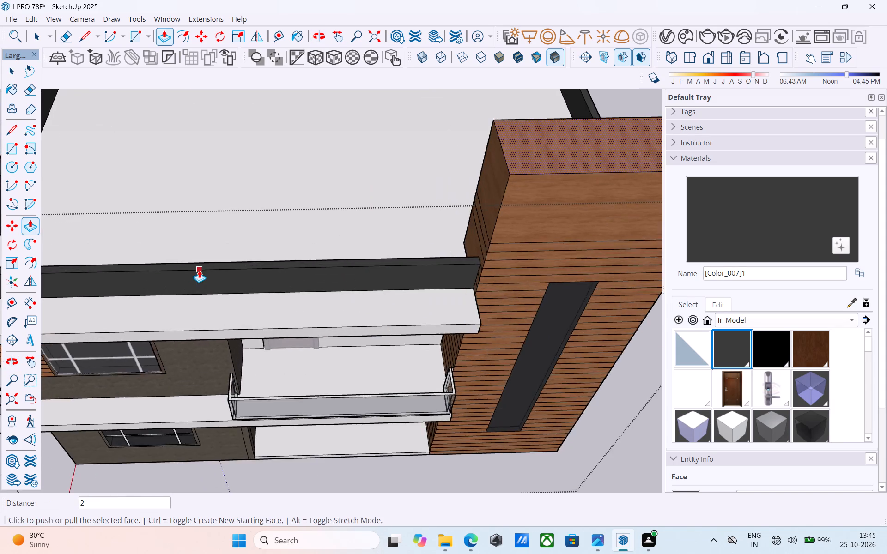
middle_drag(197, 272, 215, 98)
middle_drag(203, 208, 208, 130)
key(l)
scroll(243, 229, up, 5)
click(224, 230)
middle_drag(243, 173, 230, 217)
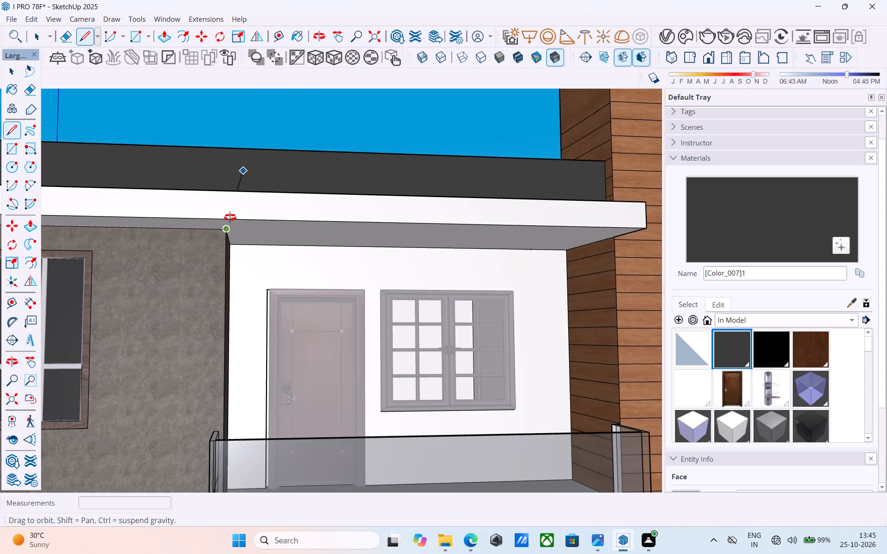
middle_drag(230, 217, 216, 321)
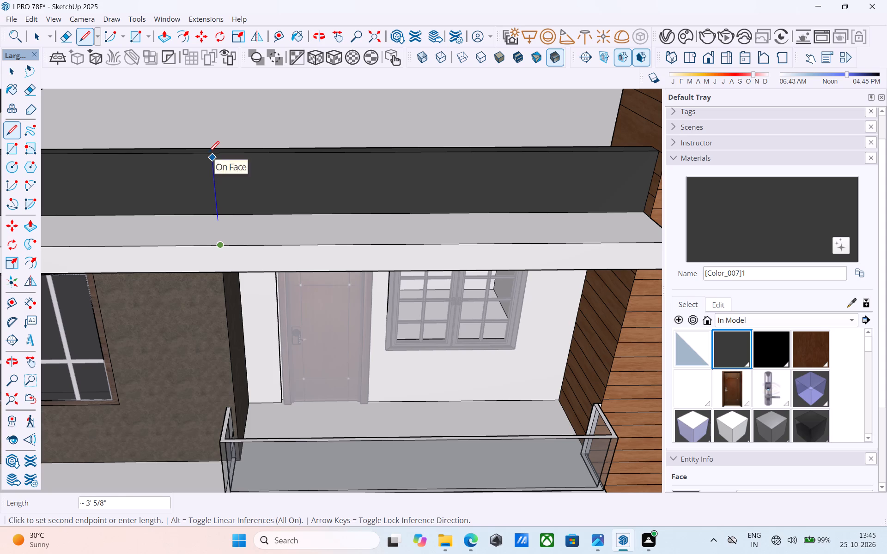
click(209, 153)
Continue the line over the parapet's outer top edge and across the rim to its inner edge.
middle_drag(209, 153, 218, 269)
scroll(218, 269, up, 8)
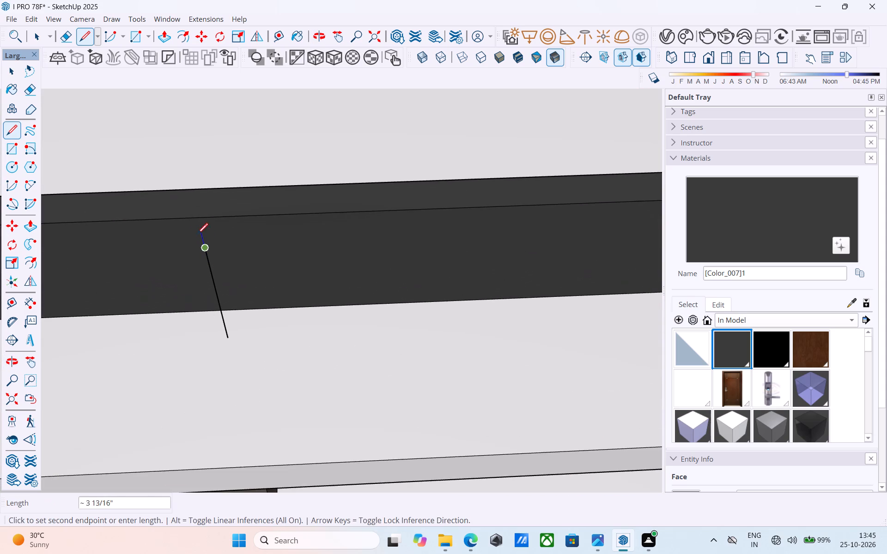
click(207, 221)
click(208, 217)
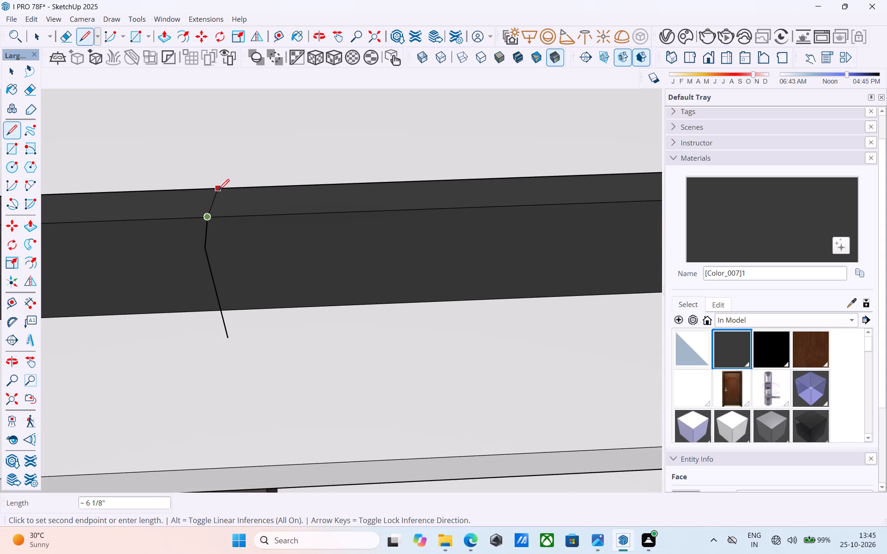
click(214, 187)
click(213, 186)
Outline a strip 4' long and 6" wide running inward over the roof, and close it along the parapet's inner edge.
text(4')
key(Return)
scroll(226, 126, down, 9)
shift+middle_drag(228, 126, 225, 247)
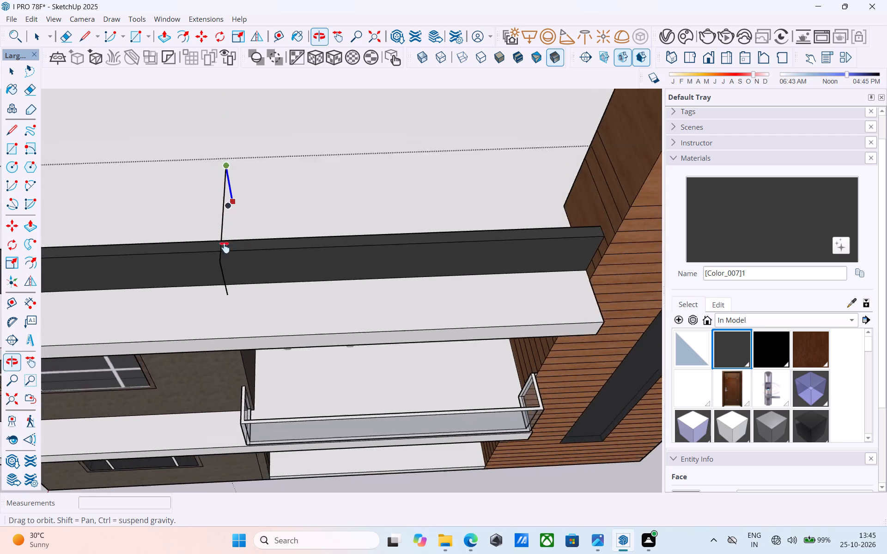
shift+middle_drag(225, 247, 326, 280)
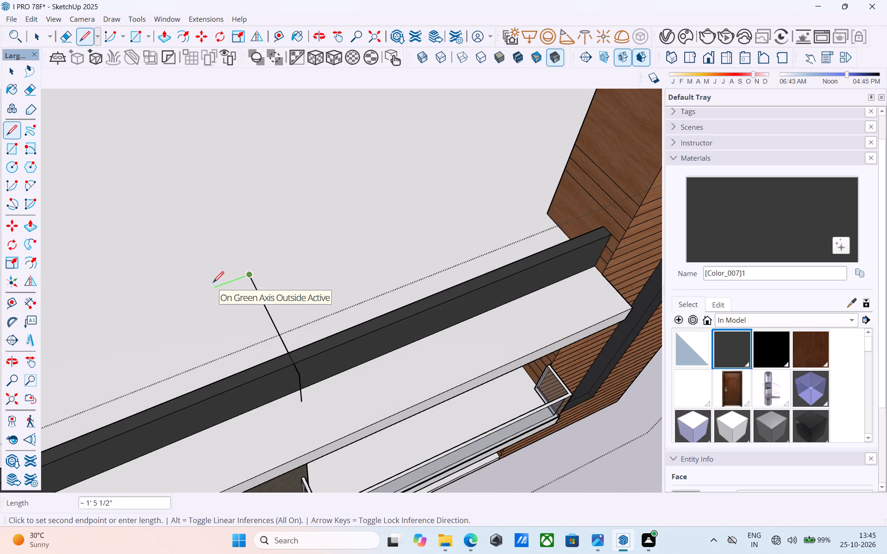
text(6")
key(Return)
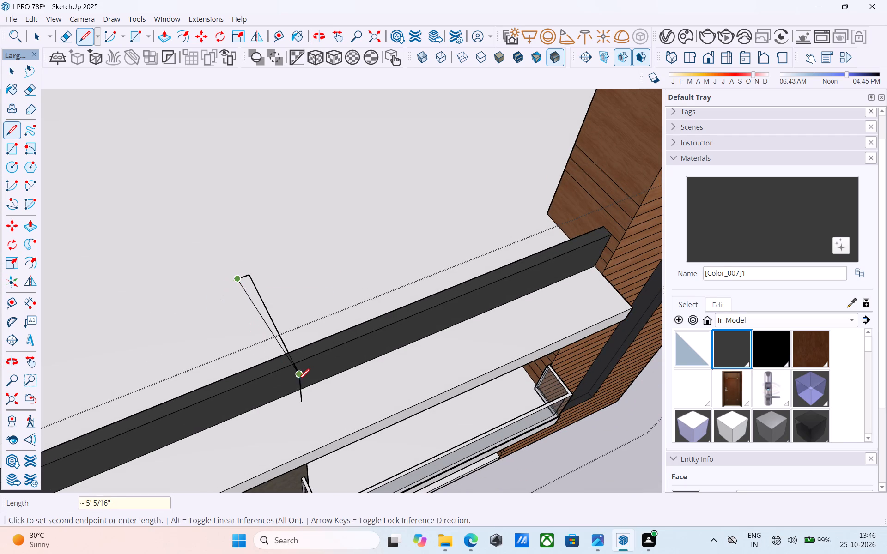
click(285, 374)
scroll(267, 323, up, 4)
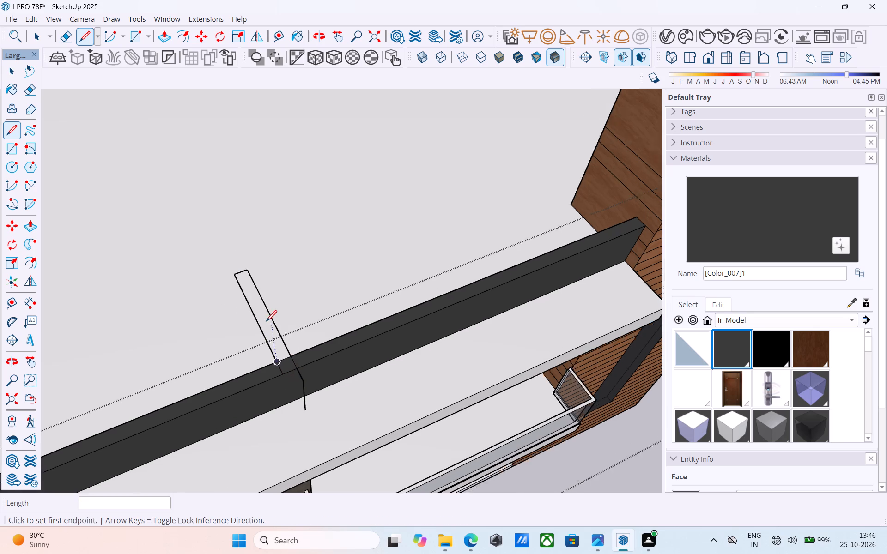
scroll(288, 385, up, 9)
click(271, 367)
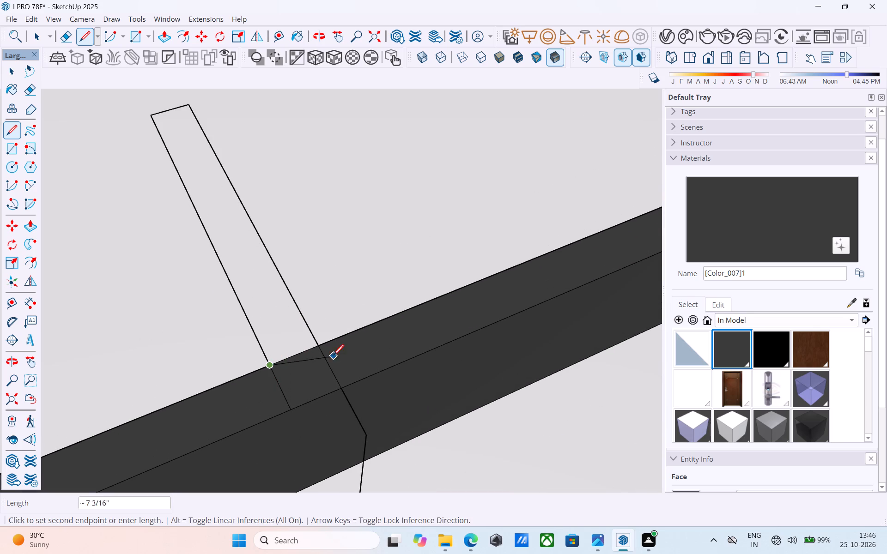
click(321, 344)
Draw a rectangle over the 4' by 6" strip outline, from its far corner to the parapet, to make a face.
scroll(313, 347, down, 1)
middle_drag(311, 348, 283, 287)
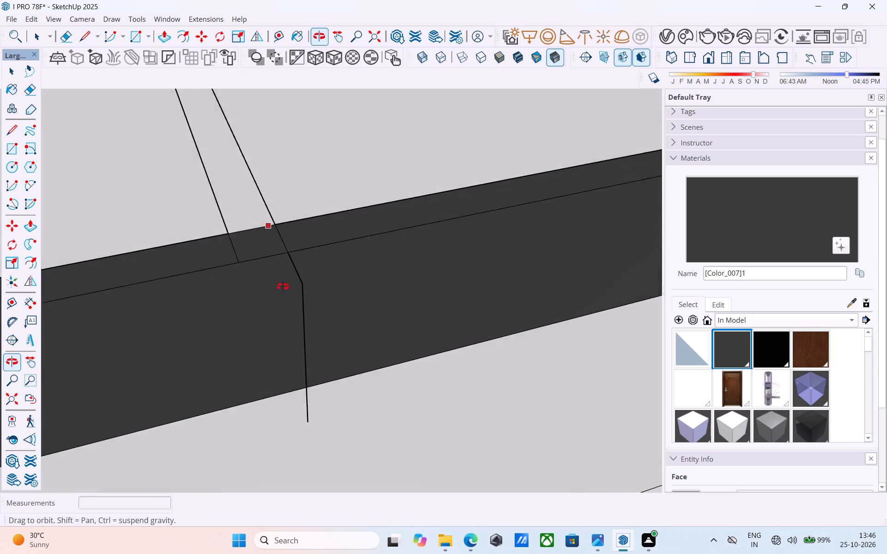
middle_drag(283, 287, 280, 274)
key(r)
scroll(275, 265, down, 4)
middle_drag(275, 265, 375, 381)
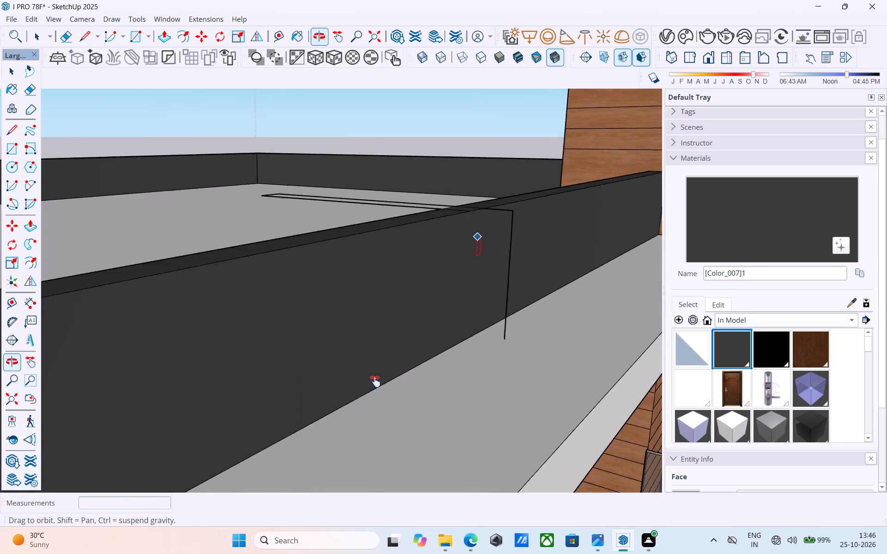
middle_drag(375, 381, 284, 528)
scroll(232, 279, up, 2)
click(199, 297)
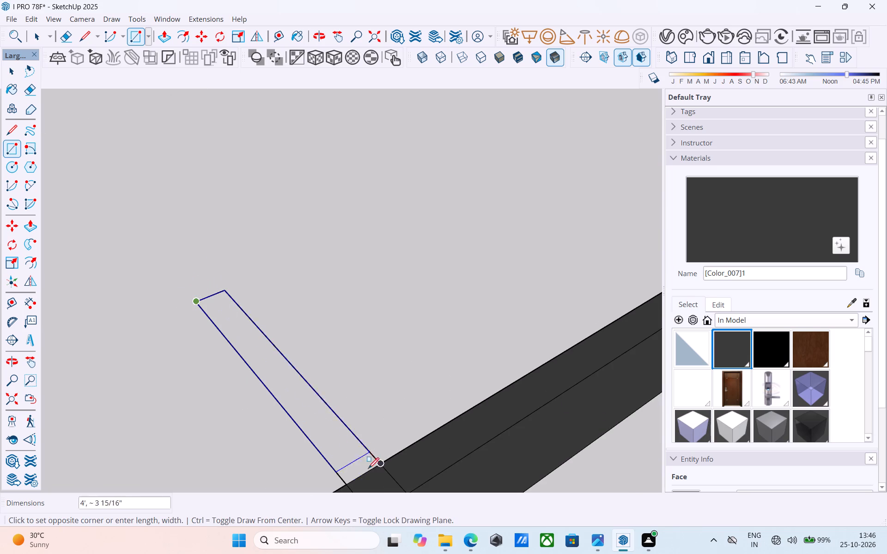
click(383, 469)
Push/Pull the strip face about 2' 1 5/8" down to the roof surface to form a short wall beside the parapet.
scroll(368, 438, down, 4)
shift+middle_drag(315, 429, 424, 347)
key(space)
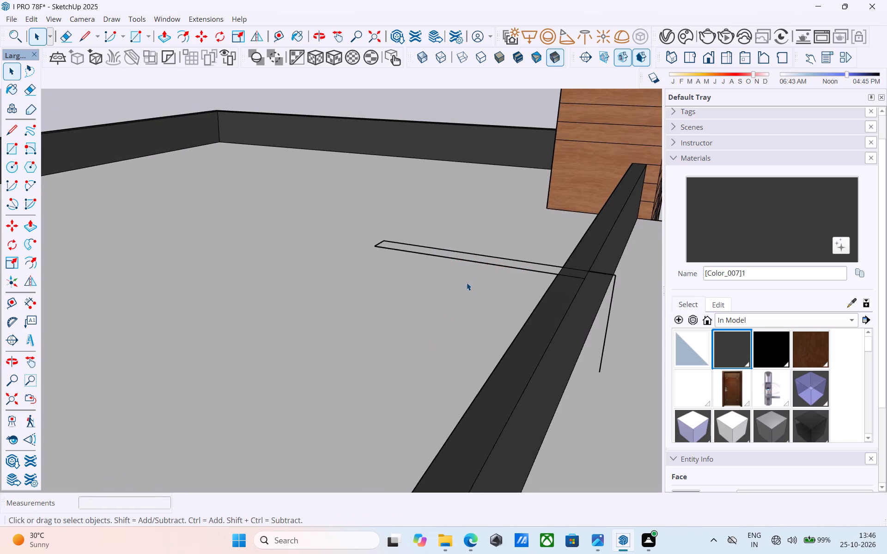
scroll(467, 282, down, 2)
middle_drag(466, 282, 471, 416)
scroll(463, 241, down, 6)
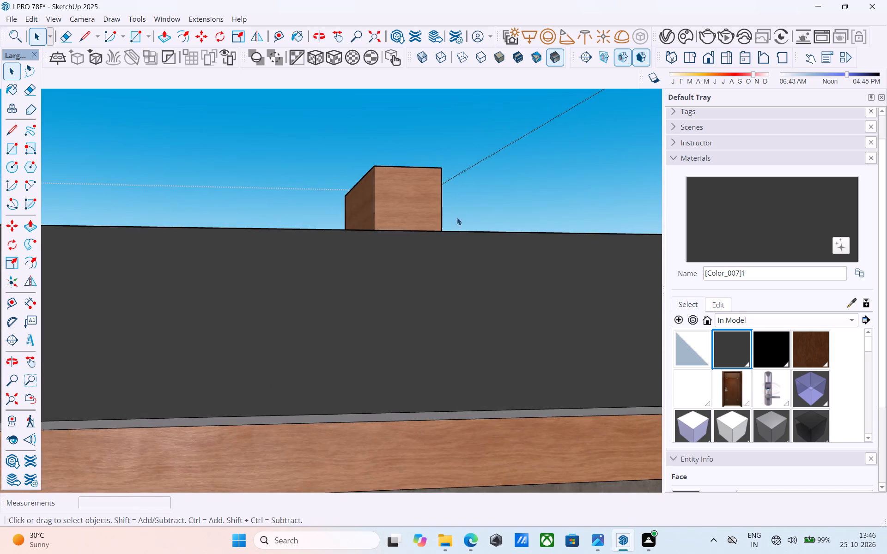
scroll(457, 217, down, 3)
middle_drag(447, 220, 396, 417)
shift+middle_drag(415, 445, 396, 436)
scroll(392, 428, up, 6)
shift+middle_drag(416, 414, 373, 357)
shift+scroll(377, 237, down, 1)
scroll(373, 354, down, 18)
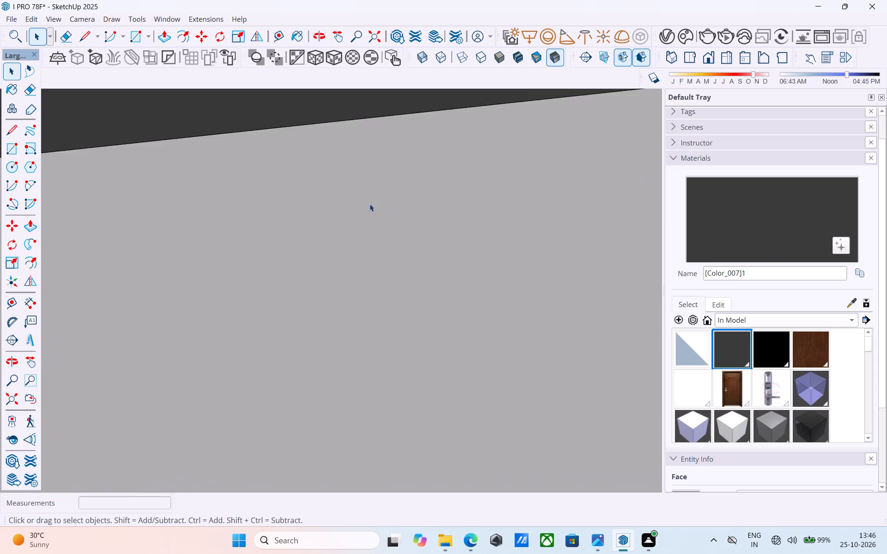
scroll(370, 204, down, 20)
scroll(370, 204, down, 20)
scroll(370, 204, down, 4)
shift+middle_drag(351, 248, 348, 379)
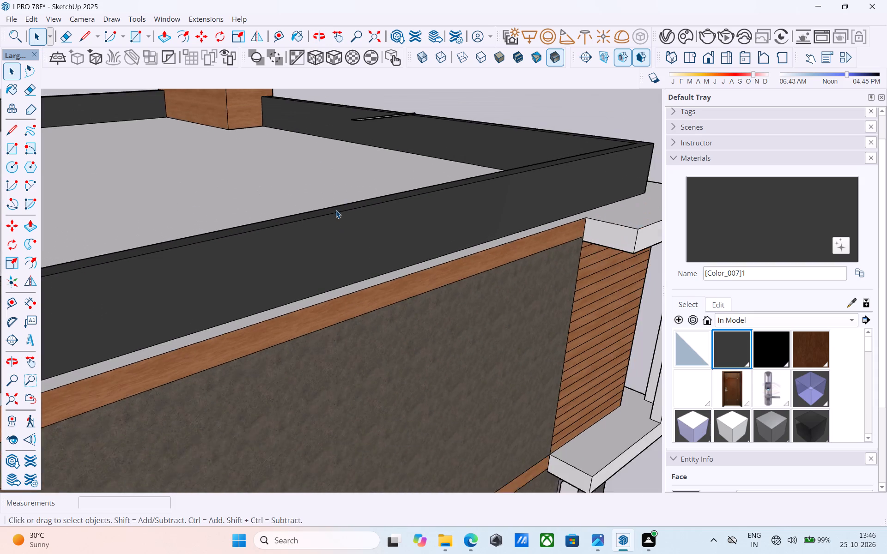
scroll(336, 210, down, 1)
shift+middle_drag(342, 204, 305, 384)
scroll(359, 201, up, 9)
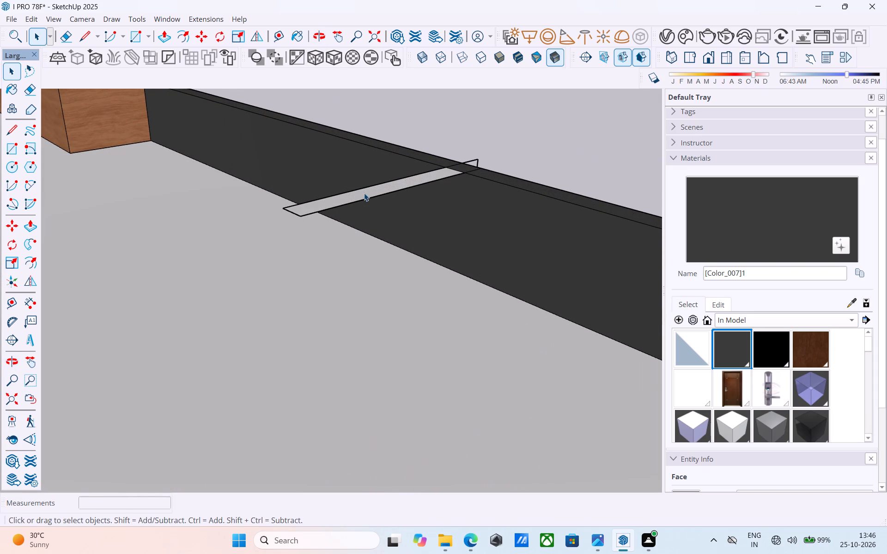
click(364, 193)
key(p)
click(364, 193)
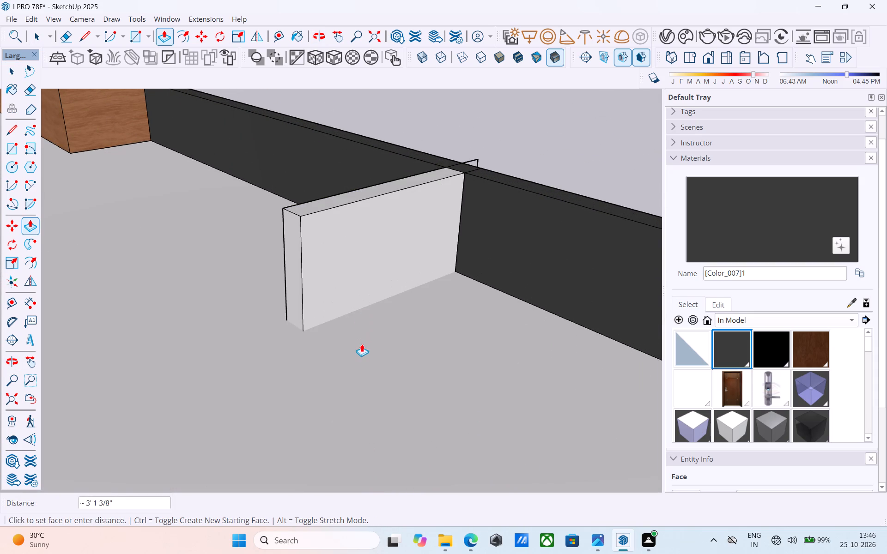
click(491, 284)
key(space)
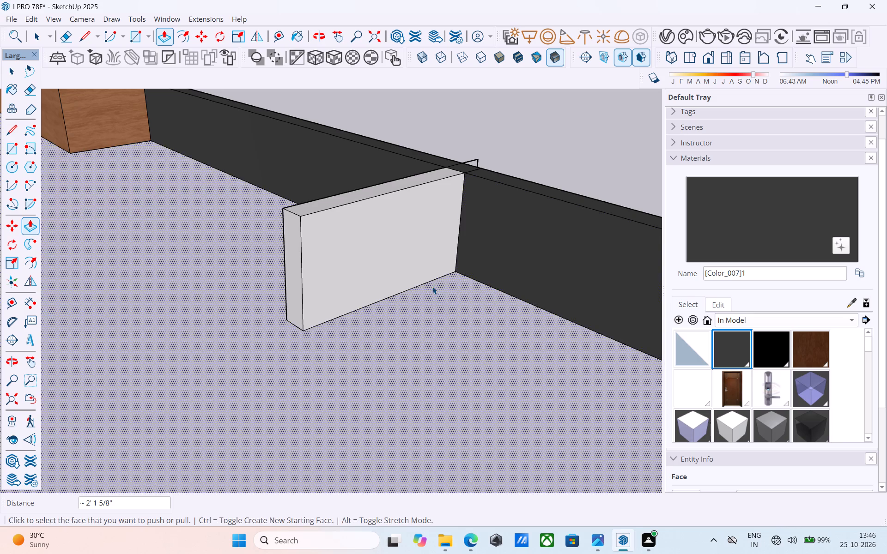
Raise the short wall's top face by about 6' 10 3/8", matching the top of the wood-clad tower.
middle_drag(408, 286, 239, 309)
scroll(239, 309, down, 3)
middle_drag(239, 309, 146, 301)
scroll(219, 281, down, 6)
middle_drag(251, 288, 288, 284)
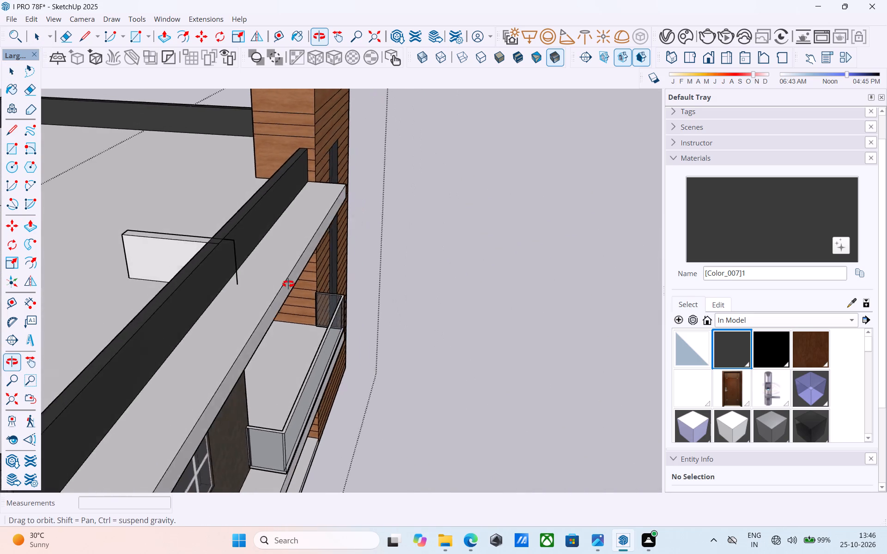
middle_drag(288, 284, 309, 298)
scroll(308, 295, down, 3)
middle_drag(302, 305, 293, 349)
scroll(204, 271, up, 8)
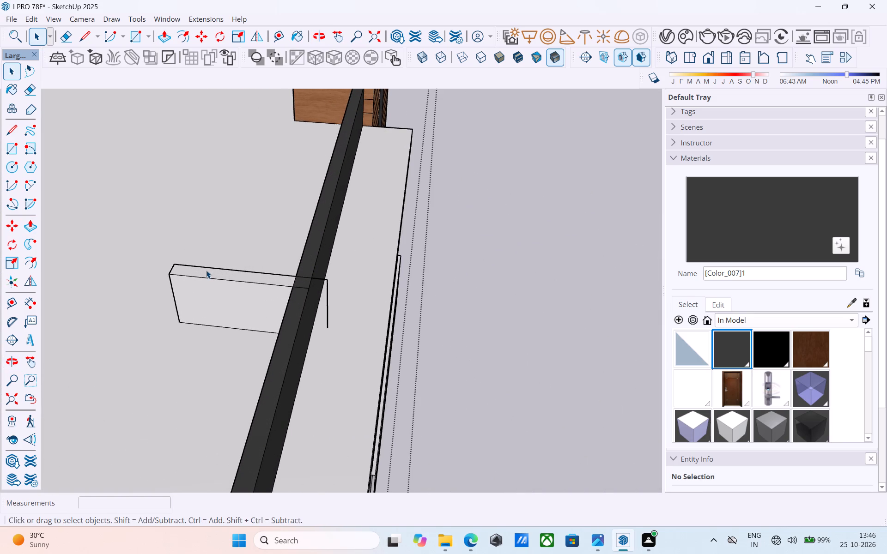
click(206, 270)
key(p)
click(206, 270)
scroll(224, 209, down, 6)
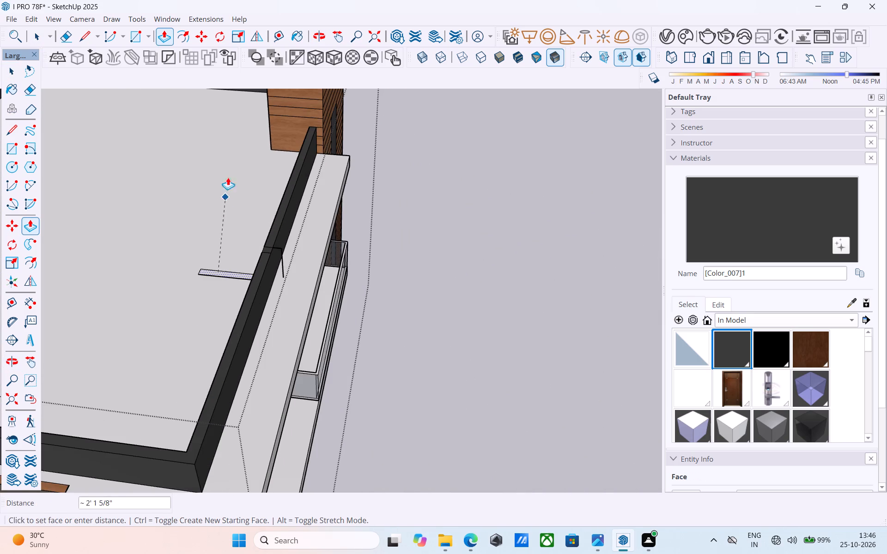
scroll(245, 144, down, 3)
shift+middle_drag(245, 148, 221, 272)
scroll(269, 213, up, 6)
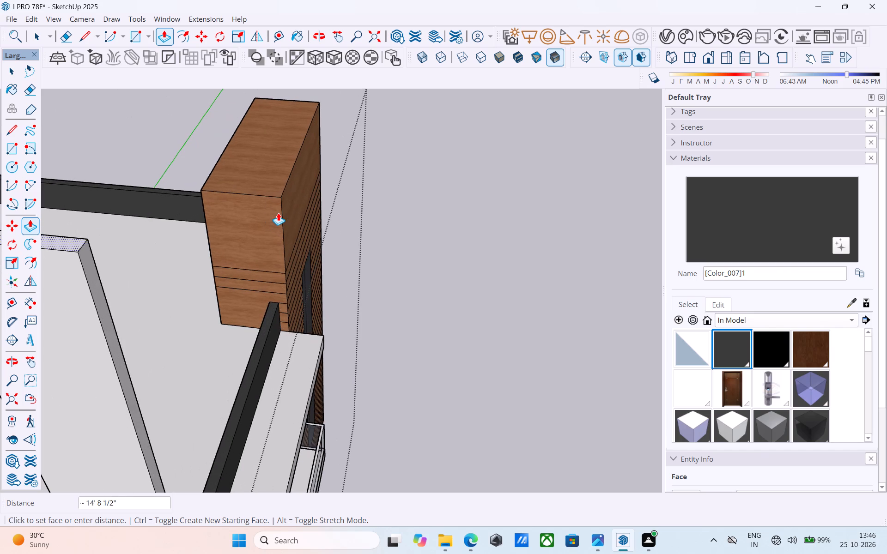
click(282, 198)
Push the raised wall's narrow end face, on the roof side, inward by 1' with Push/Pull.
scroll(282, 199, down, 5)
shift+middle_drag(280, 221, 249, 209)
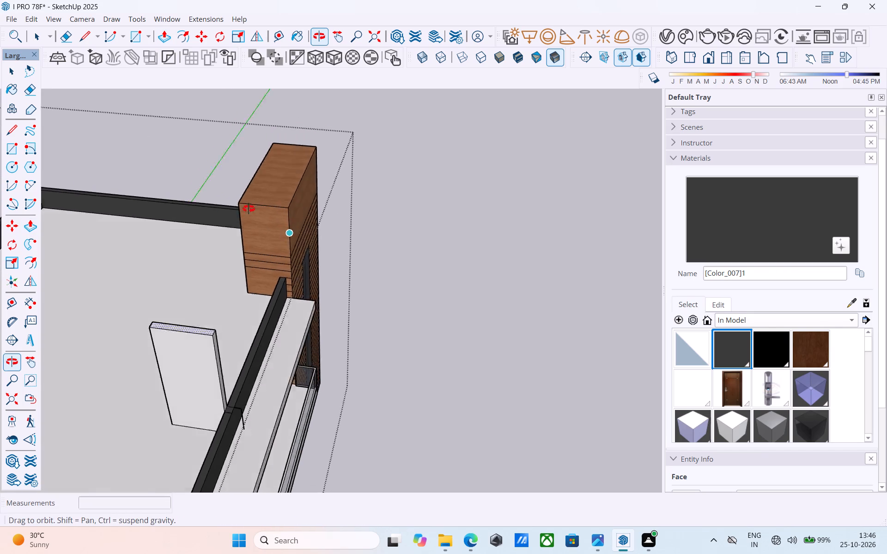
shift+middle_drag(249, 209, 94, 239)
shift+middle_drag(166, 251, 183, 274)
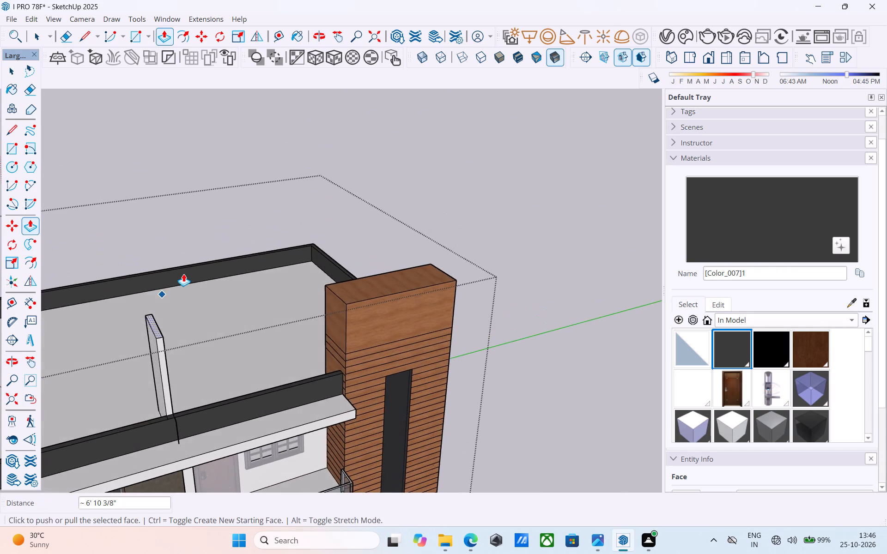
scroll(183, 274, up, 5)
scroll(183, 274, down, 5)
shift+middle_drag(183, 277, 207, 290)
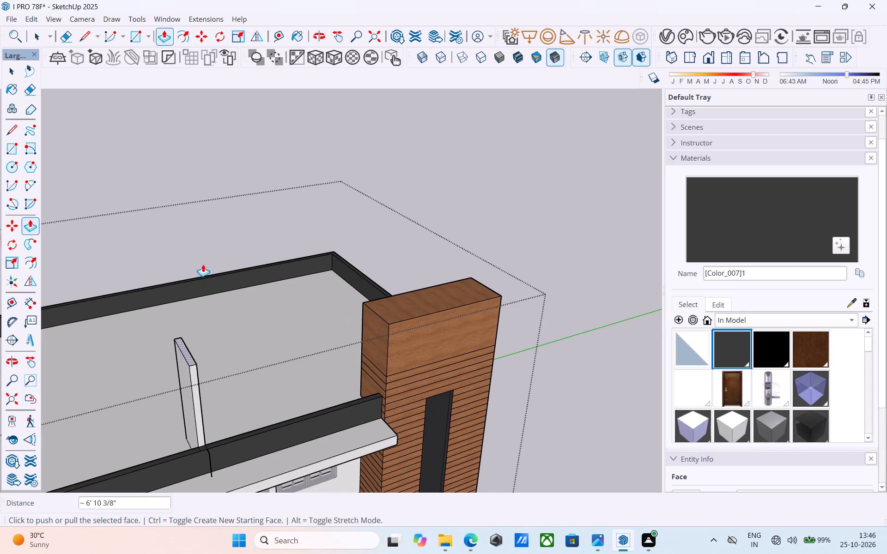
scroll(203, 264, down, 2)
middle_drag(205, 267, 213, 271)
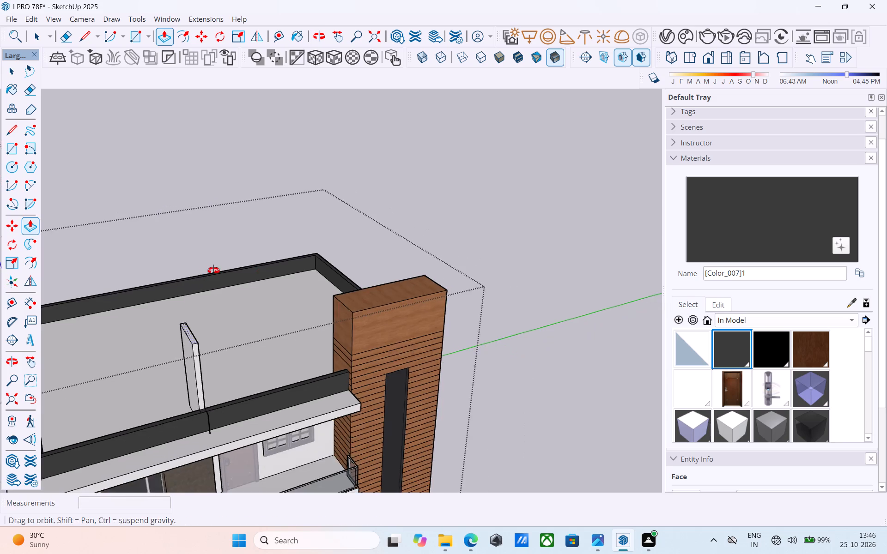
middle_drag(213, 271, 487, 277)
middle_drag(368, 361, 399, 338)
scroll(369, 373, up, 6)
middle_drag(356, 379, 465, 379)
scroll(466, 374, up, 5)
key(space)
click(488, 367)
key(p)
click(487, 367)
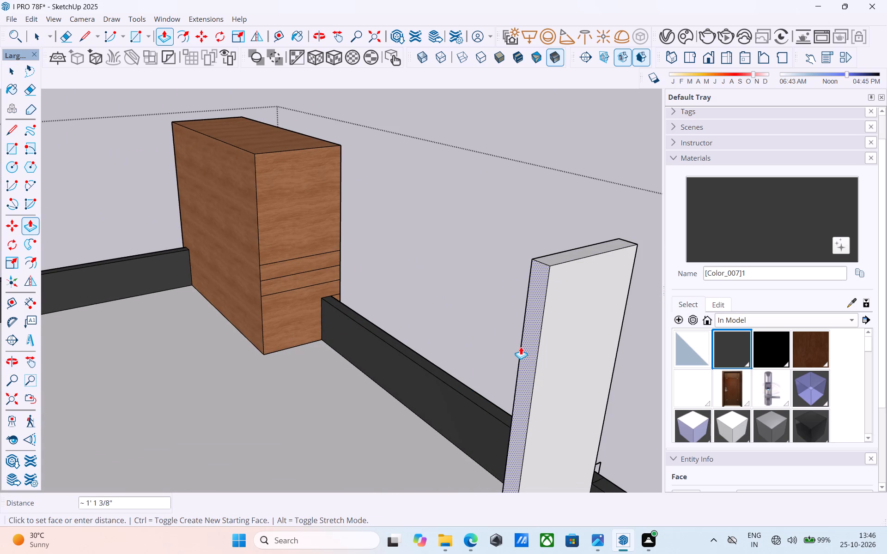
text(1')
key(Return)
key(space)
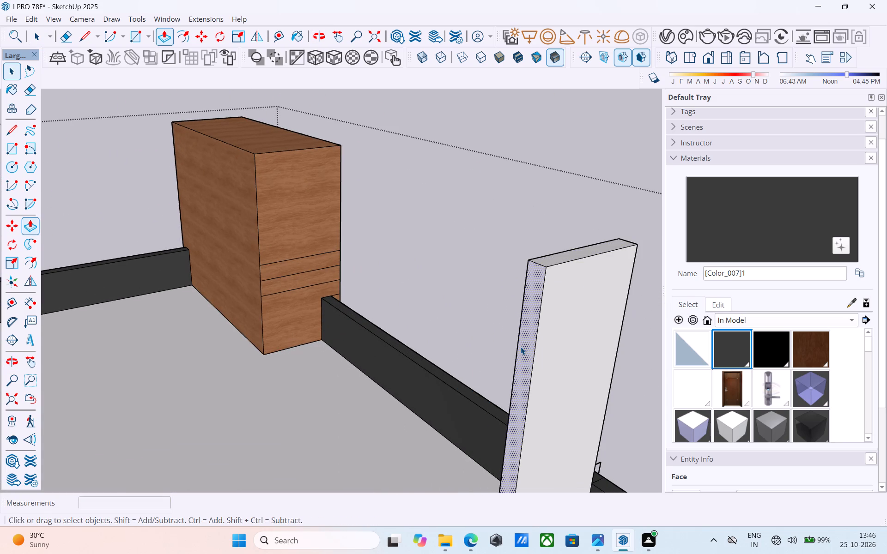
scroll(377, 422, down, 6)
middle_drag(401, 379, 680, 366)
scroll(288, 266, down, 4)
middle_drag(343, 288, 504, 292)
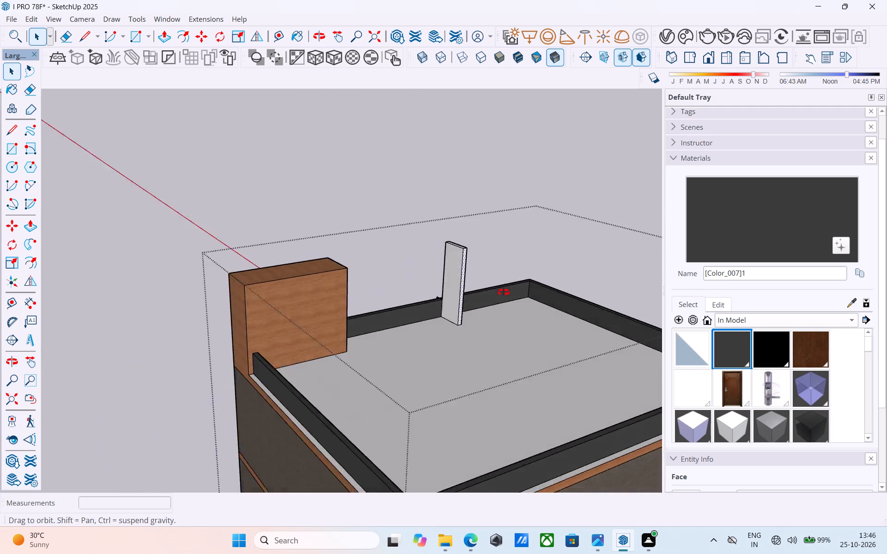
Copy the top edge of the white fin wall's tower-facing side 1' down to mark off a strip.
middle_drag(504, 292, 548, 295)
scroll(452, 235, up, 13)
click(433, 237)
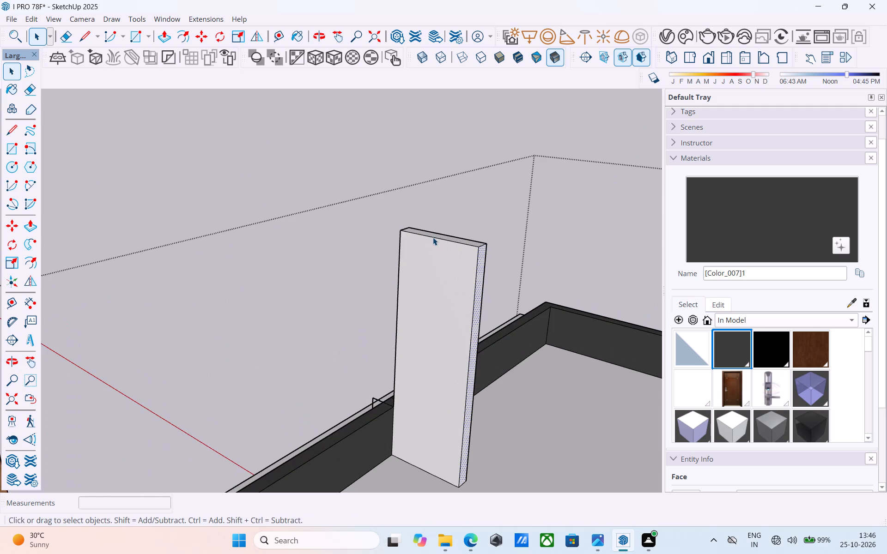
key(m)
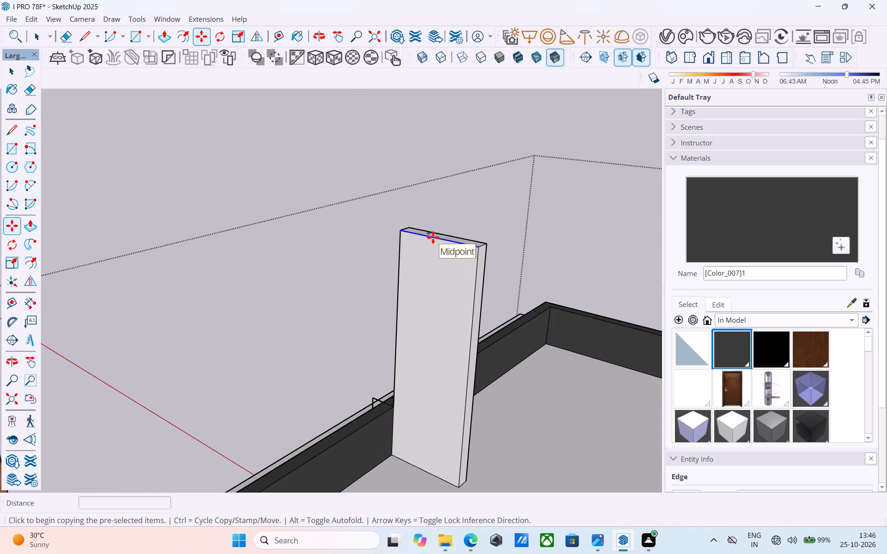
middle_drag(385, 236, 282, 262)
scroll(307, 289, down, 4)
middle_drag(308, 291, 356, 283)
scroll(363, 317, up, 8)
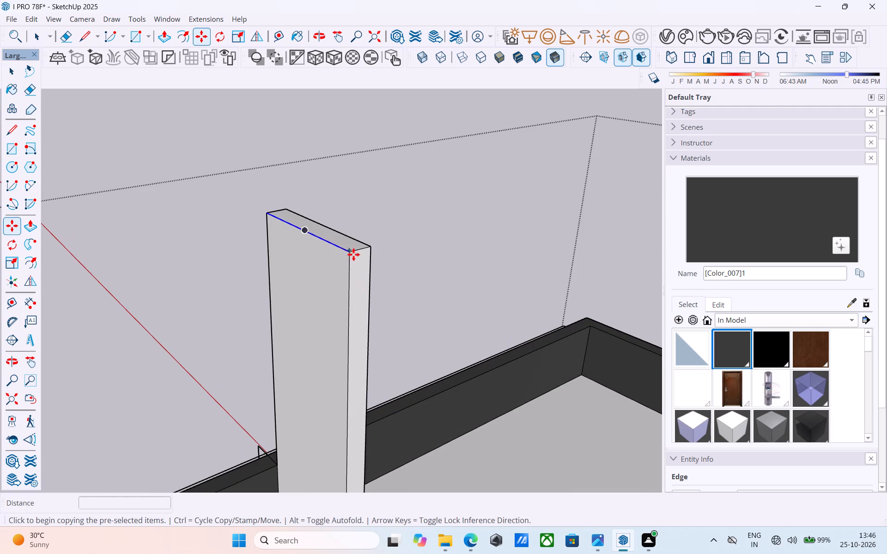
click(351, 253)
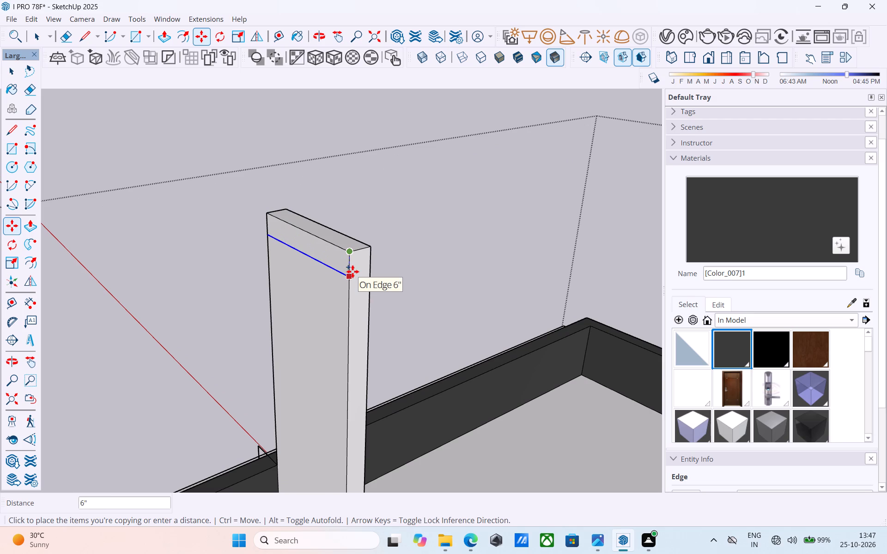
text(1')
key(Return)
key(space)
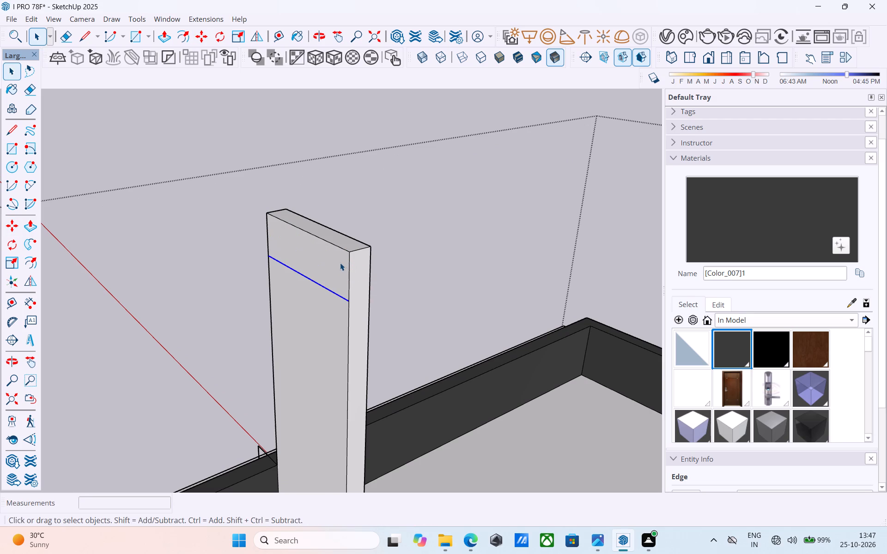
Push/Pull the fin wall's 1' top strip out 14' 6" to the wood-clad tower, forming a horizontal beam.
click(340, 263)
key(p)
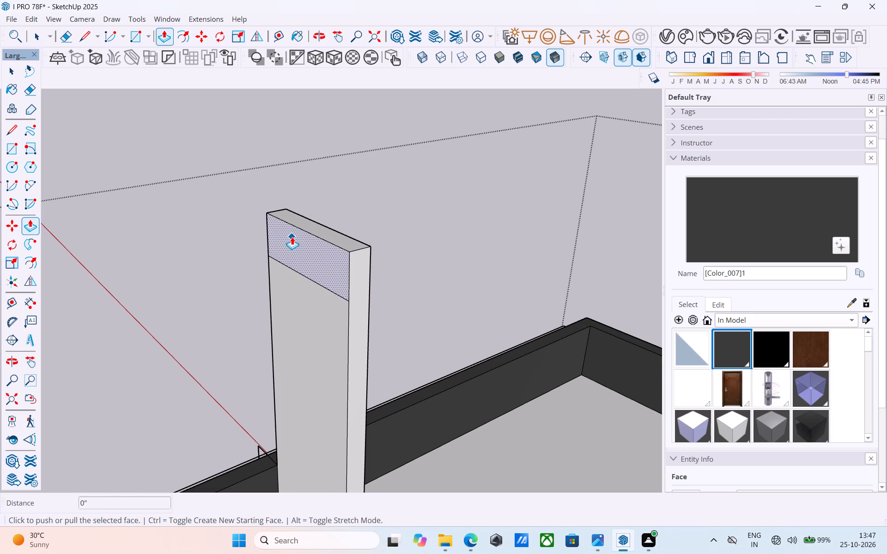
click(292, 237)
scroll(227, 257, down, 17)
middle_drag(175, 282, 31, 289)
scroll(68, 263, up, 5)
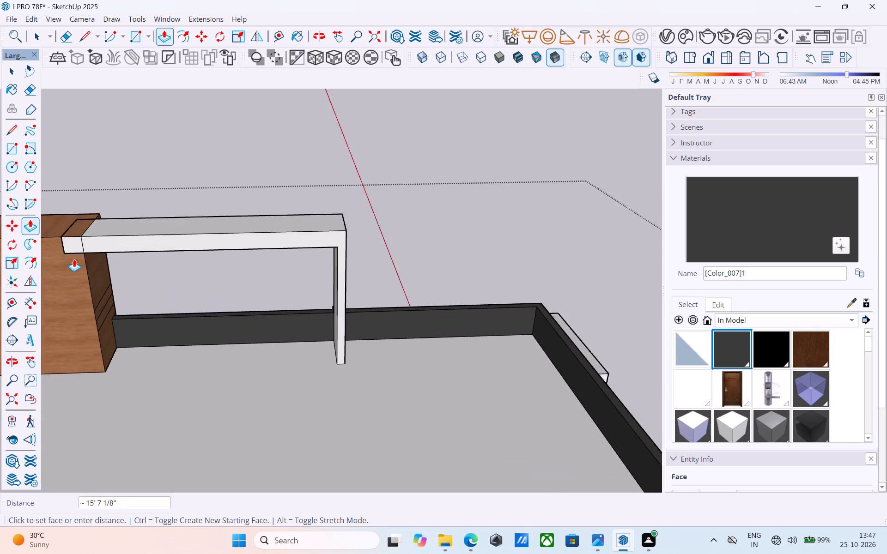
scroll(74, 259, up, 8)
click(89, 282)
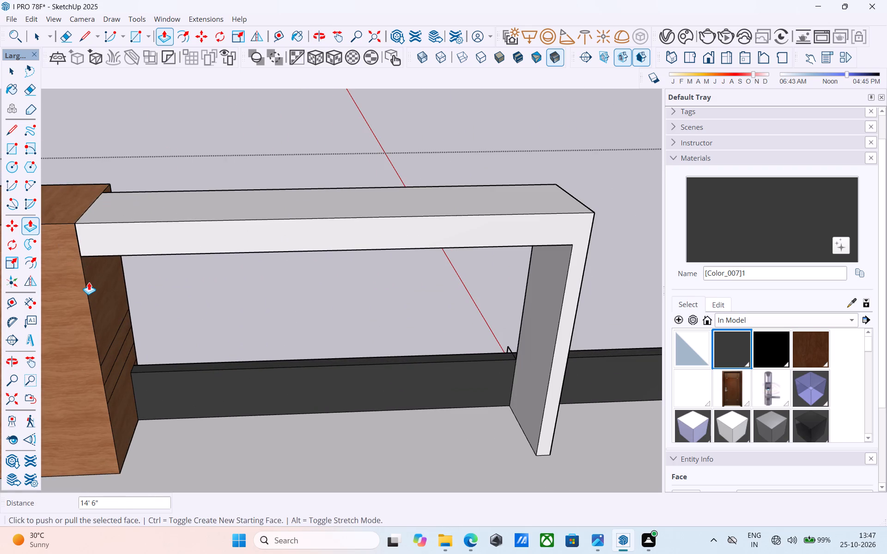
Examine how the new roof frame relates to the tower, the parapet and the front facade.
scroll(89, 282, down, 4)
middle_drag(90, 286, 506, 304)
scroll(358, 285, down, 3)
middle_drag(301, 302, 559, 297)
scroll(251, 275, down, 5)
middle_drag(225, 291, 291, 228)
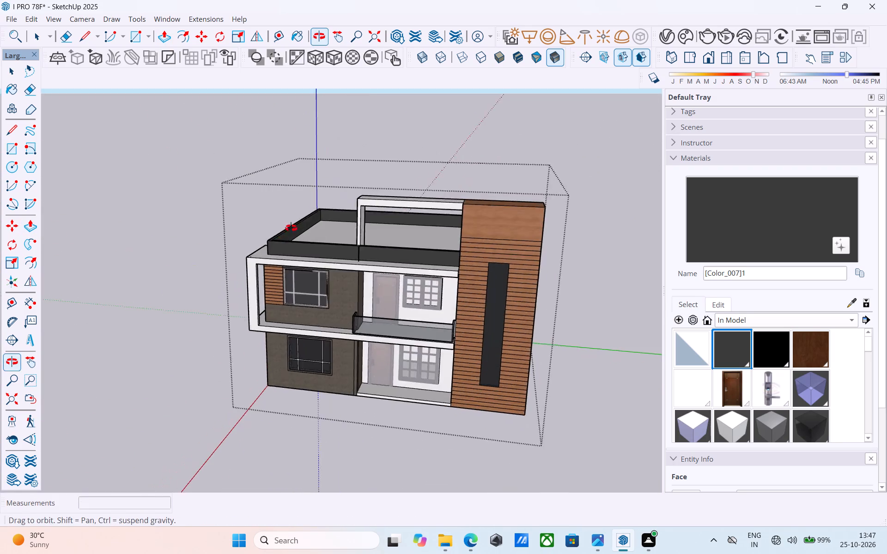
middle_drag(291, 228, 305, 214)
scroll(439, 181, up, 9)
middle_drag(392, 280, 444, 220)
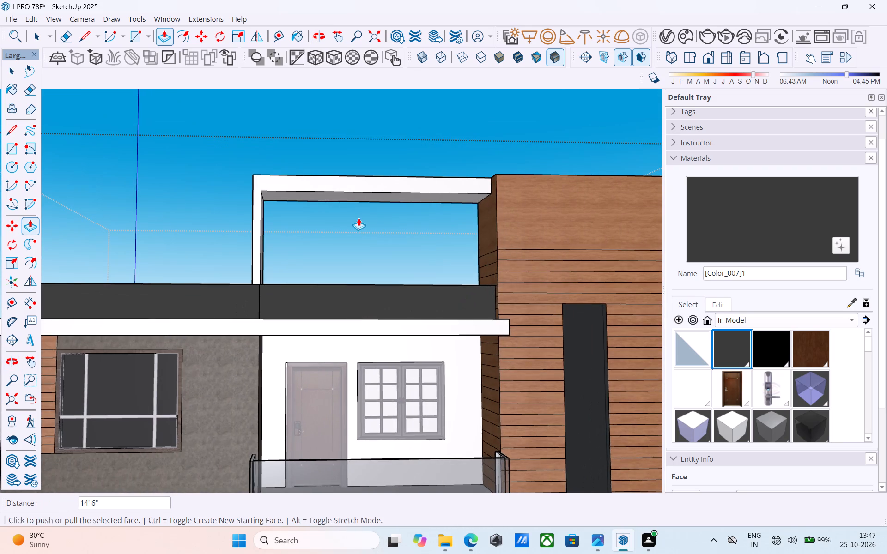
Push/Pull the inner face of the roof frame's upright outward by 6" to thicken it.
middle_drag(343, 222, 191, 294)
scroll(160, 292, down, 4)
scroll(220, 273, up, 6)
key(space)
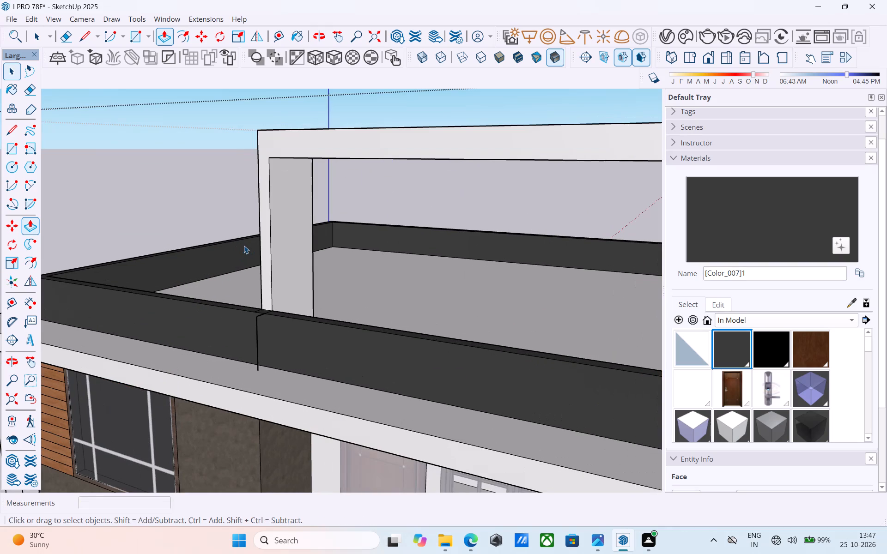
scroll(244, 246, up, 1)
scroll(229, 242, down, 4)
scroll(259, 253, up, 1)
click(262, 247)
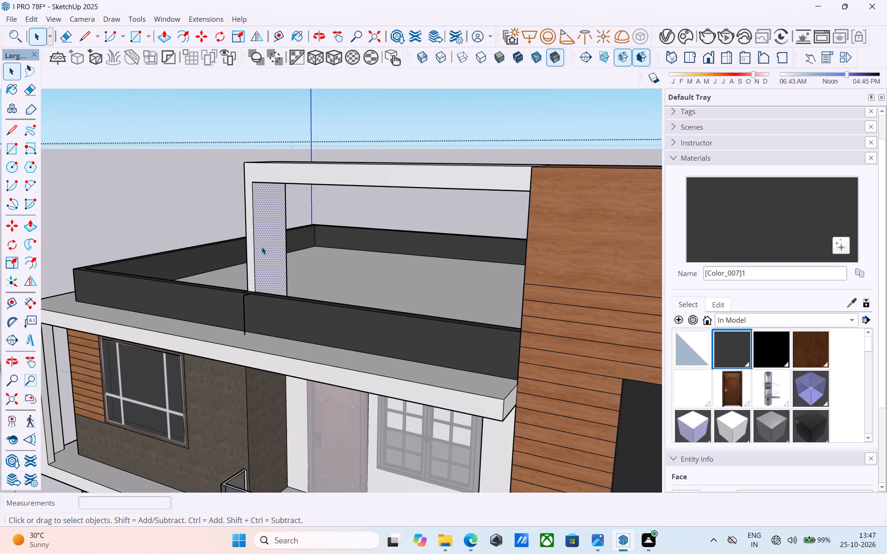
key(p)
click(261, 246)
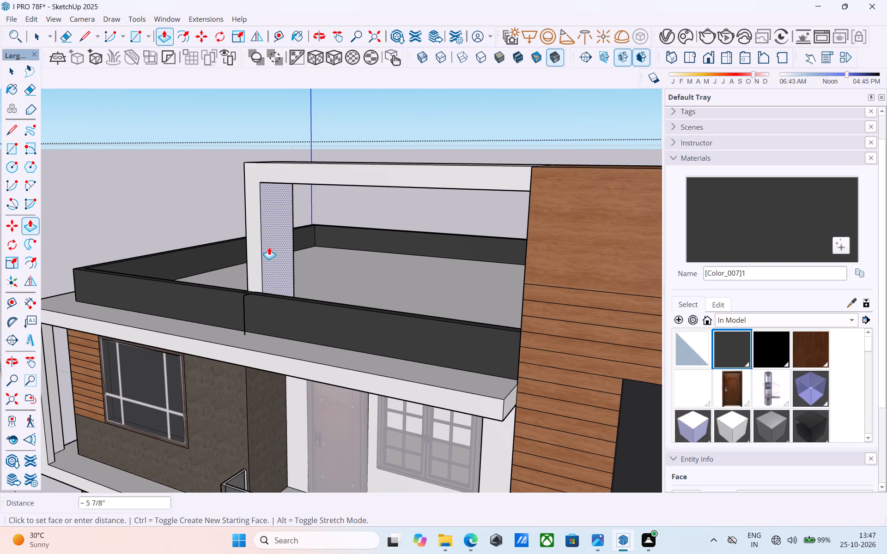
text(3")
key(Return)
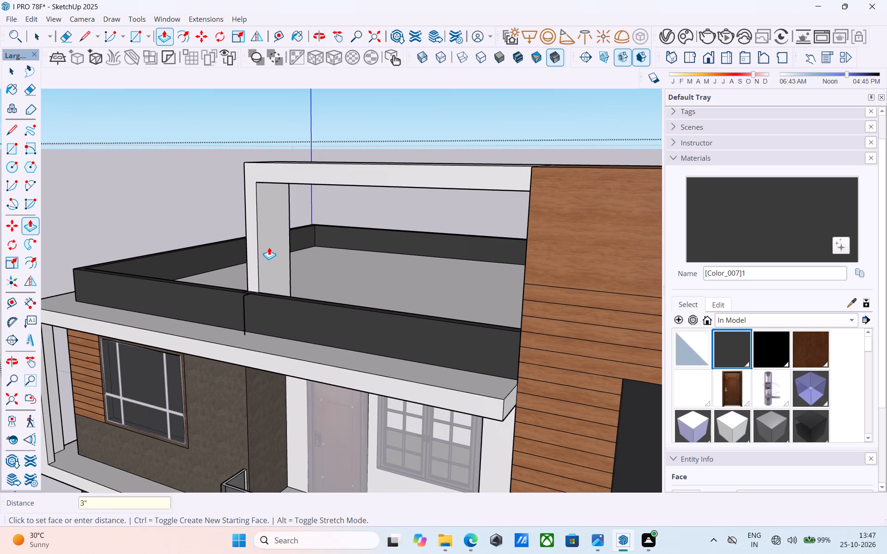
text(6")
key(Return)
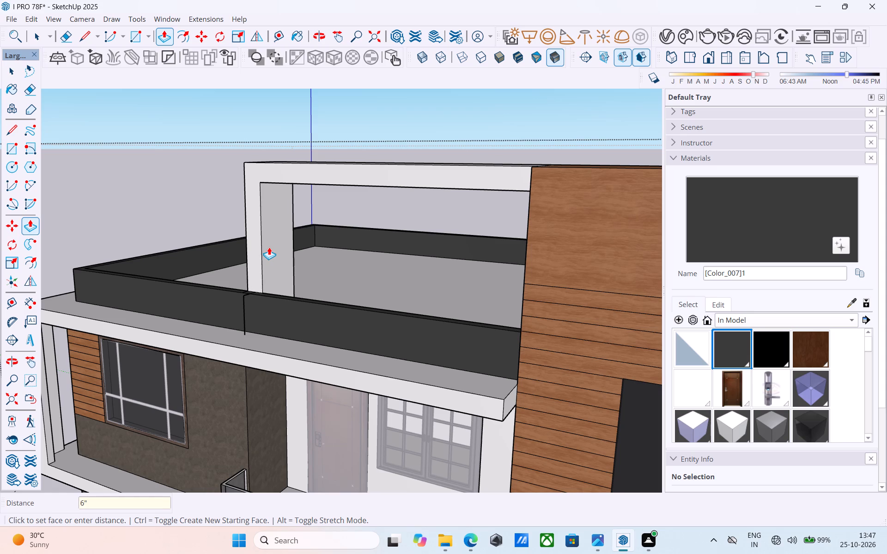
key(space)
Push/Pull the underside of the roof frame's beam upward by 2".
scroll(249, 220, down, 4)
middle_drag(250, 231, 392, 207)
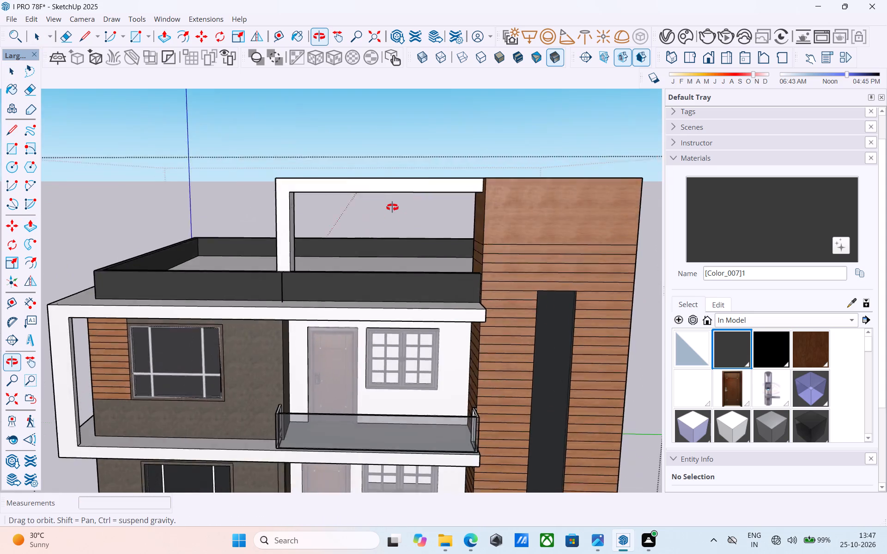
middle_drag(392, 207, 392, 163)
scroll(393, 178, up, 5)
click(393, 180)
key(p)
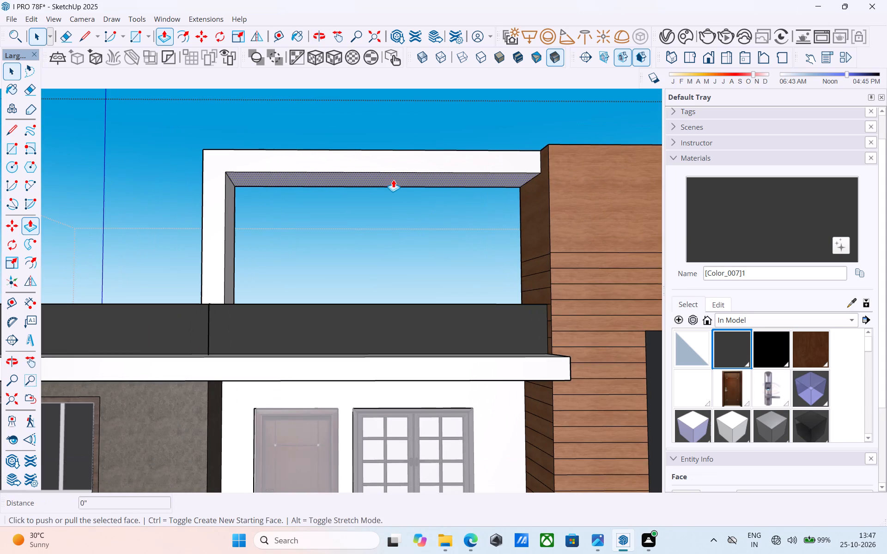
click(412, 173)
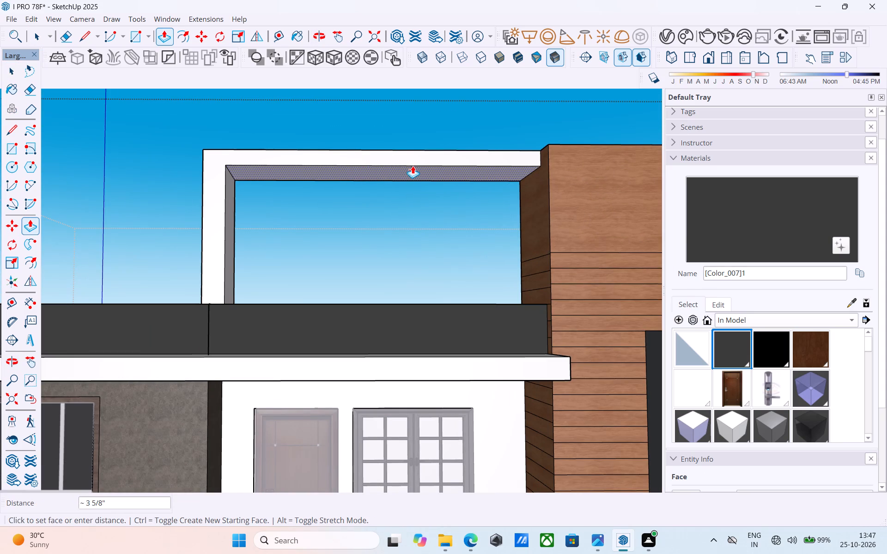
text(2")
key(Return)
key(space)
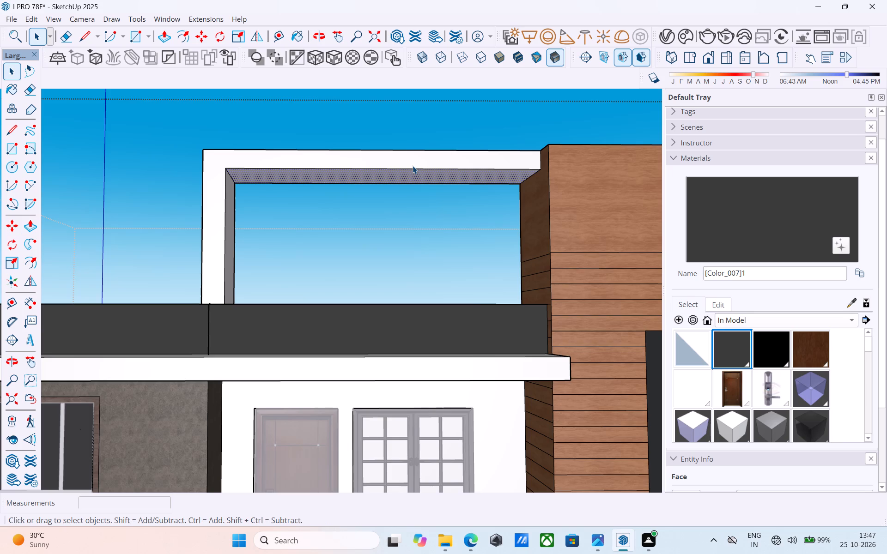
Raise the wood-clad tower's top face by 1' with Push/Pull.
scroll(412, 166, down, 5)
middle_drag(394, 167, 438, 249)
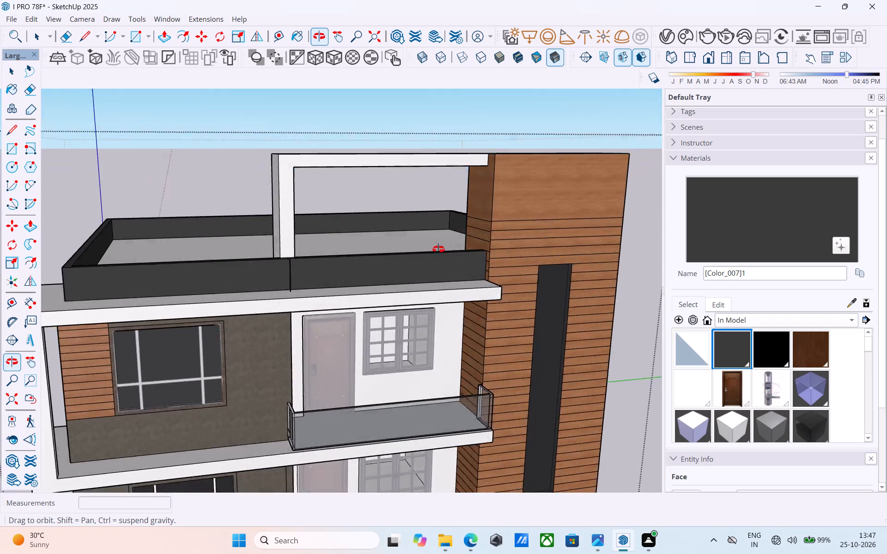
middle_drag(438, 249, 324, 345)
click(533, 196)
key(p)
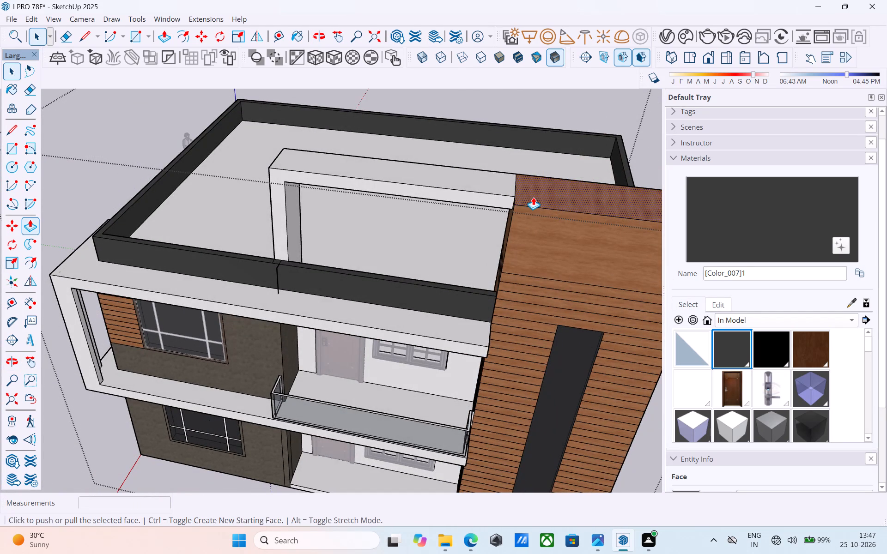
click(547, 200)
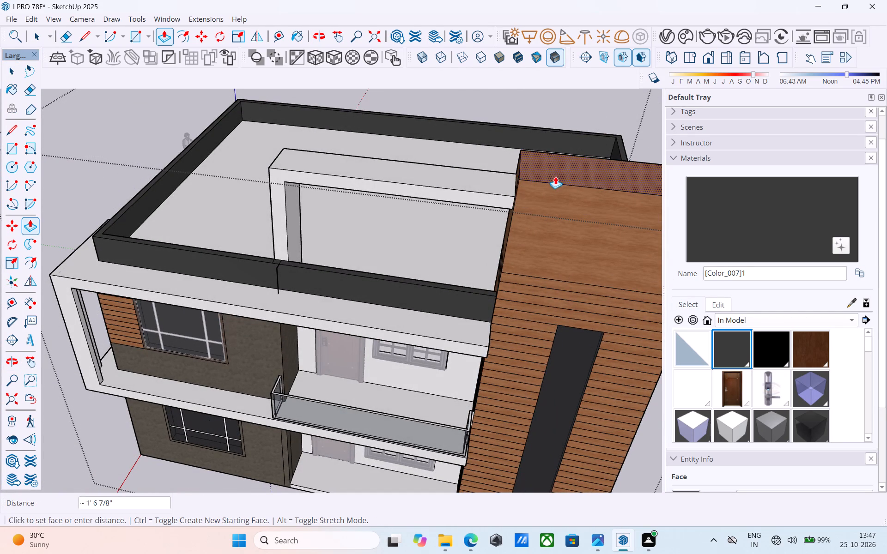
key(1)
key(apostrophe)
key(Return)
key(space)
Examine the house's front and side with the raised tower and the white roof frame.
scroll(394, 131, down, 2)
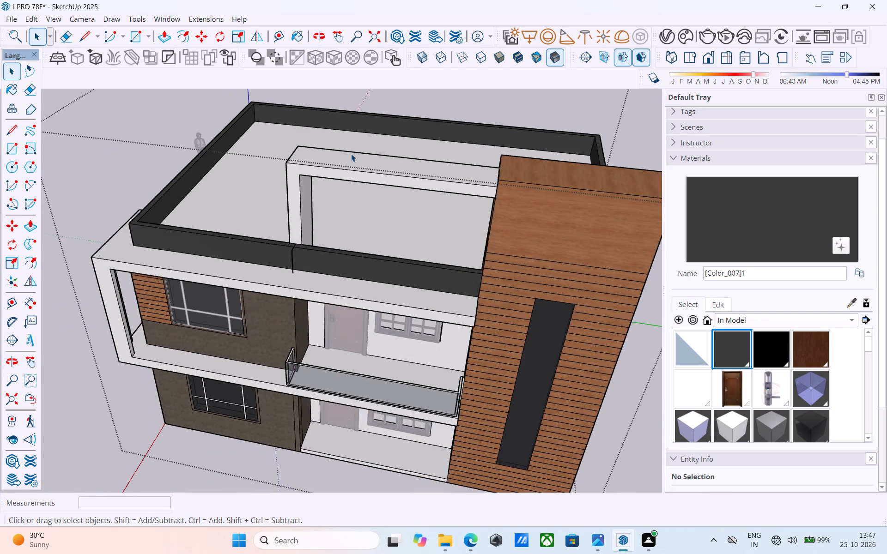
scroll(351, 154, down, 2)
middle_drag(334, 189, 516, 90)
scroll(426, 318, down, 4)
middle_drag(421, 325, 278, 255)
scroll(331, 163, up, 2)
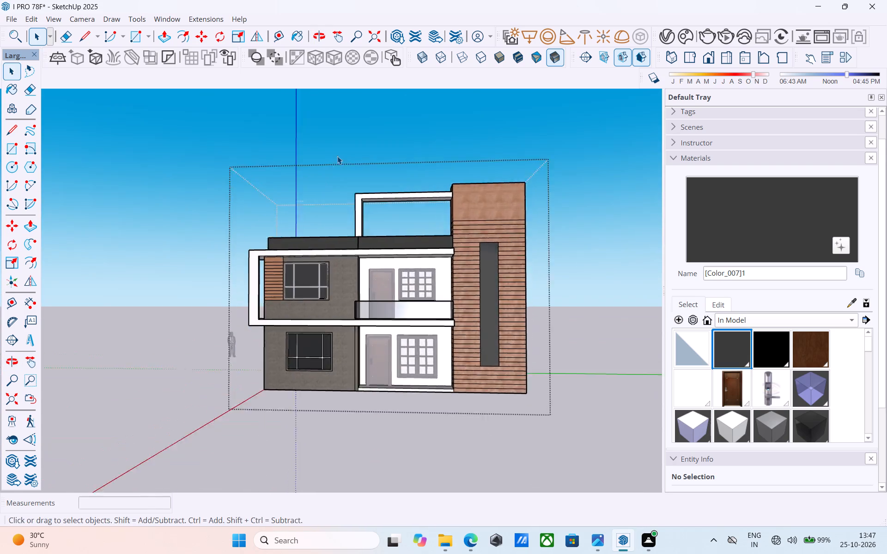
scroll(337, 156, up, 2)
middle_drag(372, 150, 492, 189)
Save the model.
key(ctrl+s)
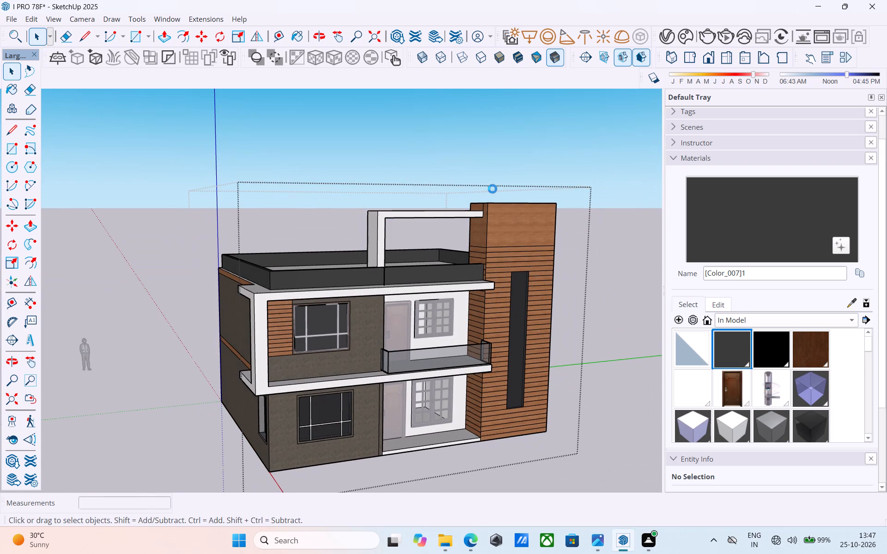
key(space)
Erase the leftover vertical edge on the tower's side above the white beam, and save the model.
scroll(492, 189, up, 11)
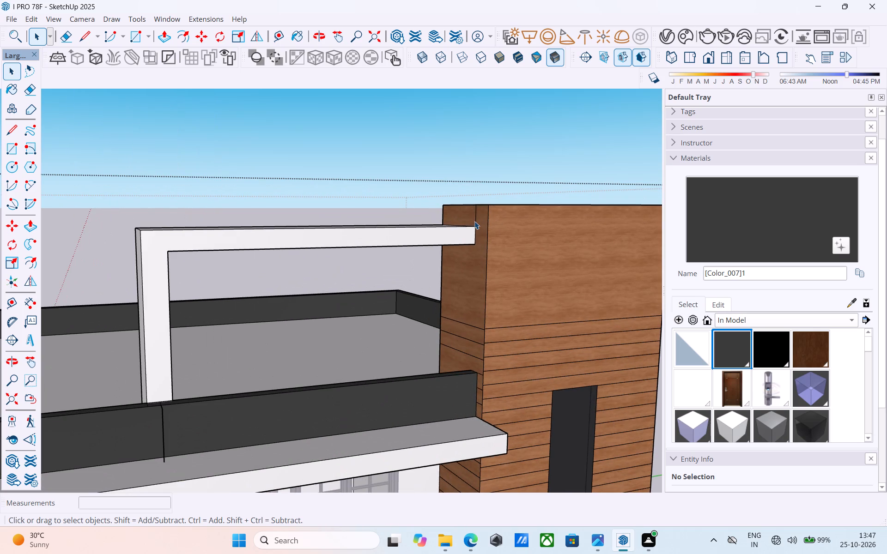
key(e)
scroll(472, 221, up, 5)
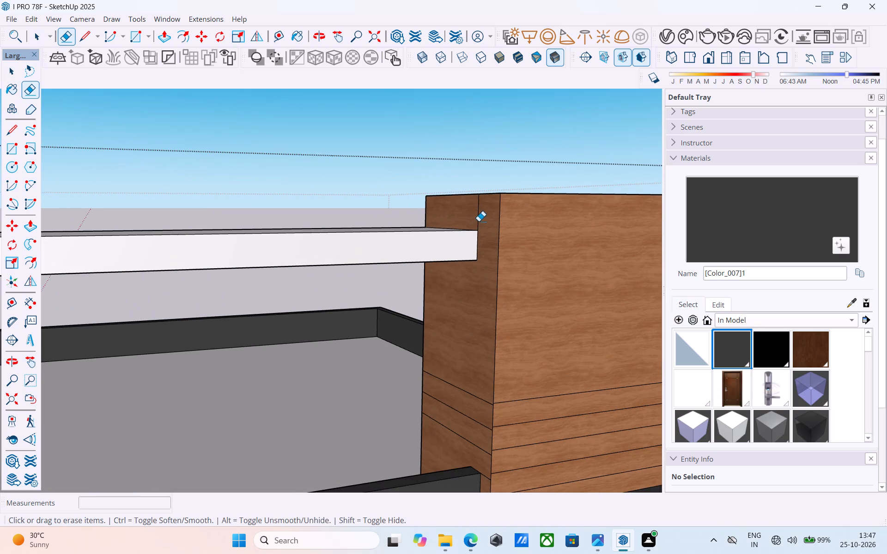
click(481, 217)
key(space)
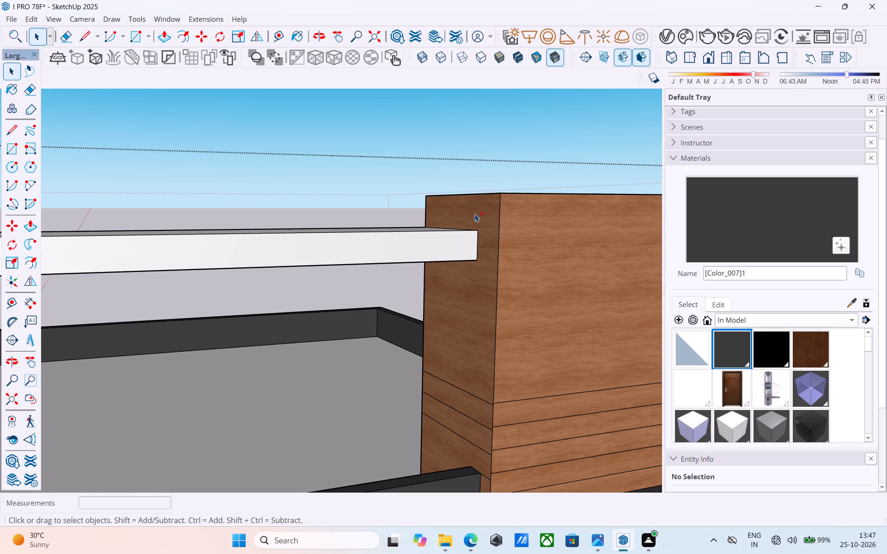
key(ctrl+s)
key(space)
Copy the tower's two topmost groove edges about 3' 10 3/8" up to the white beam's underside, dividing the distance by 6.
scroll(470, 210, down, 3)
scroll(492, 367, up, 6)
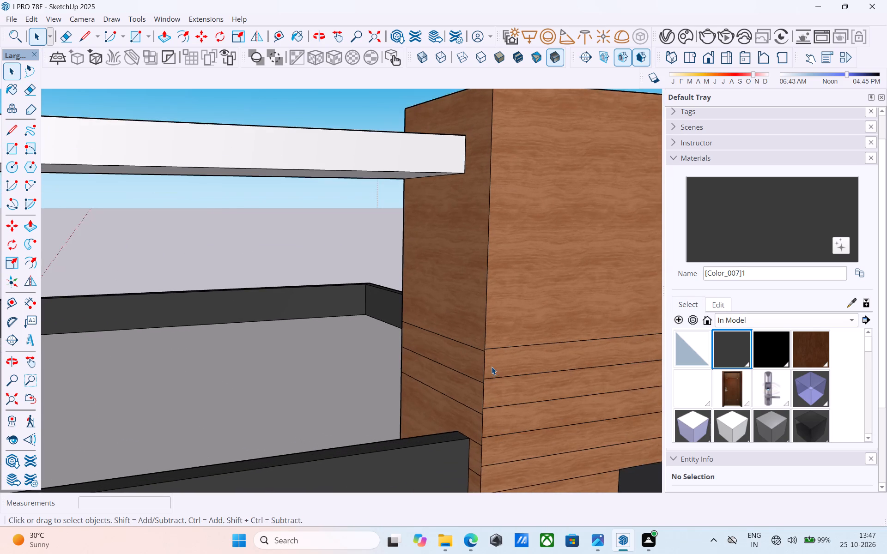
click(480, 349)
click(491, 346)
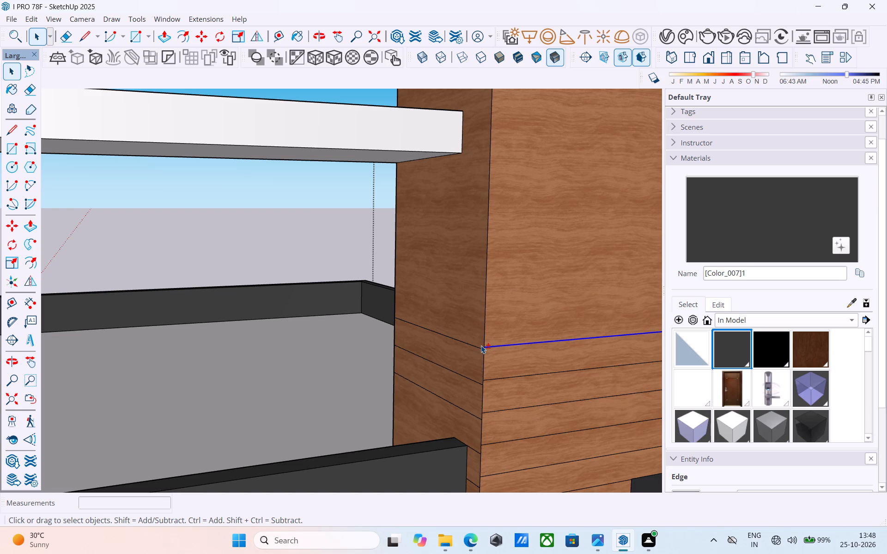
shift+click(480, 347)
key(m)
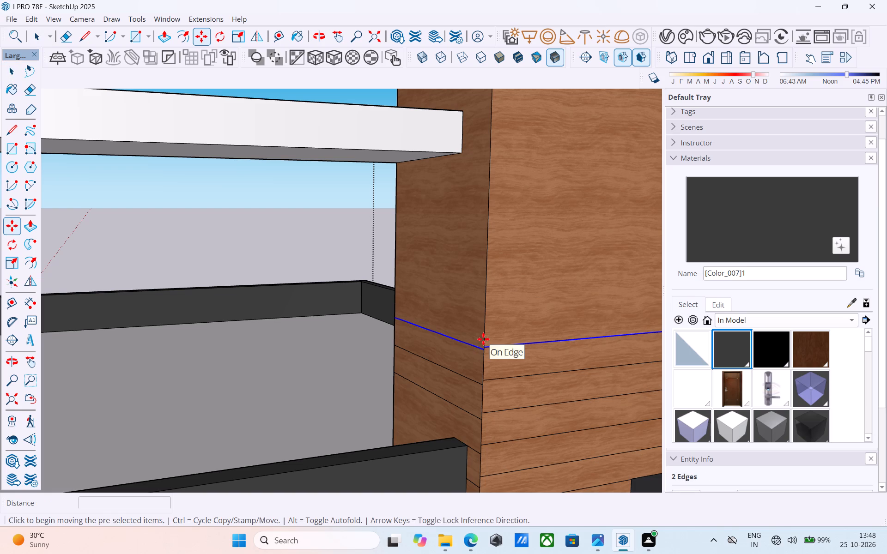
click(484, 342)
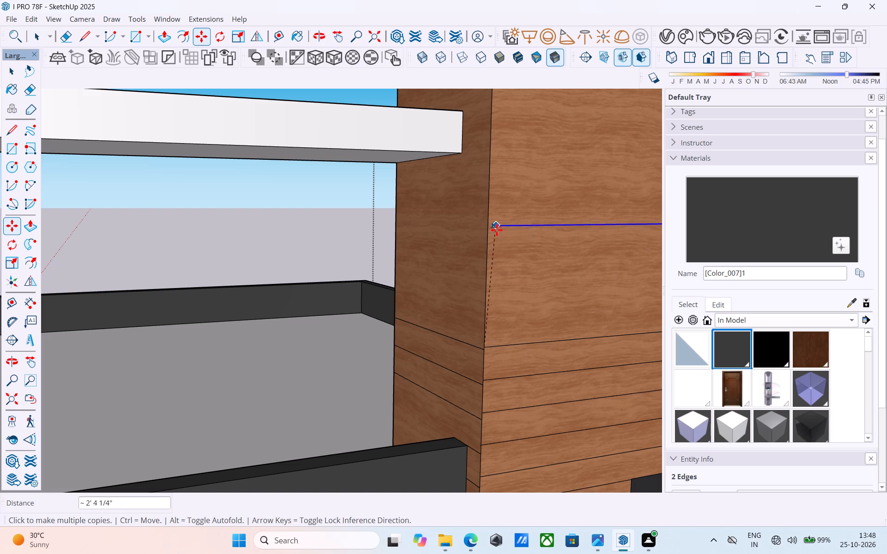
key(space)
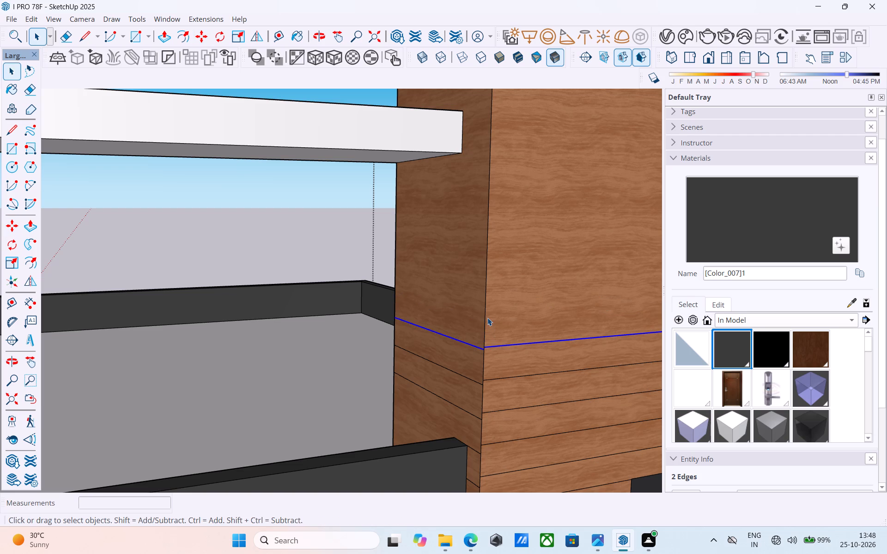
key(m)
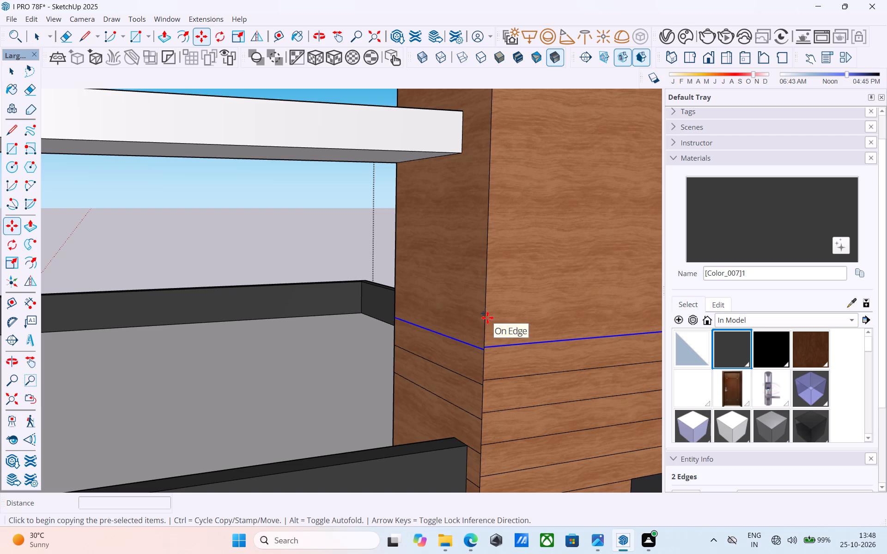
click(487, 349)
scroll(479, 309, down, 5)
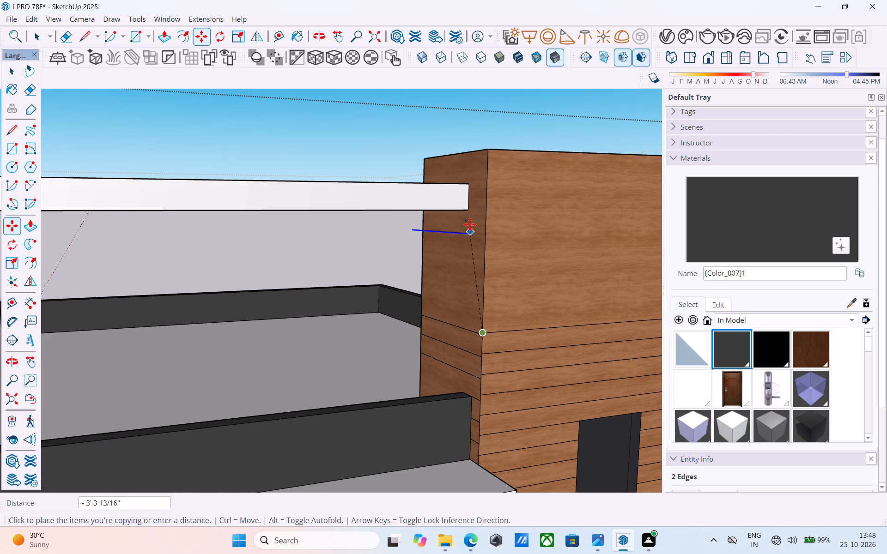
scroll(487, 208, up, 8)
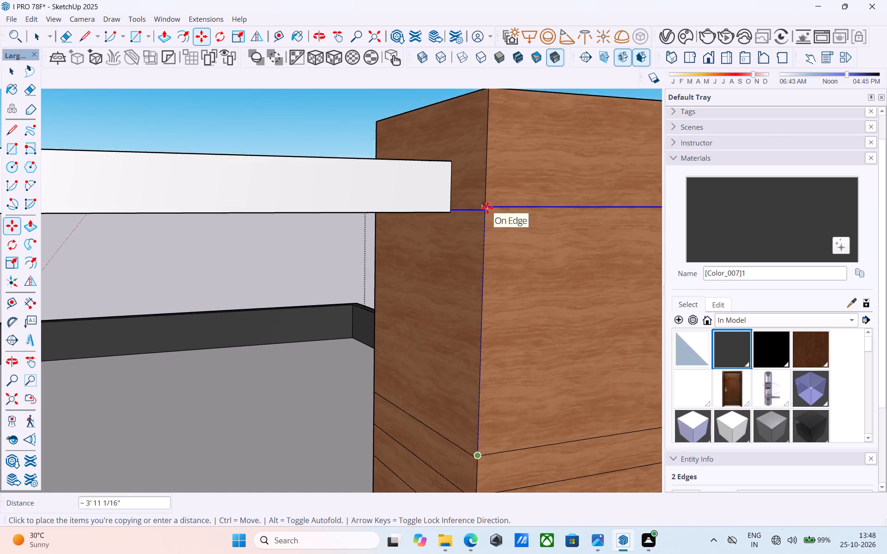
scroll(487, 208, up, 1)
click(487, 211)
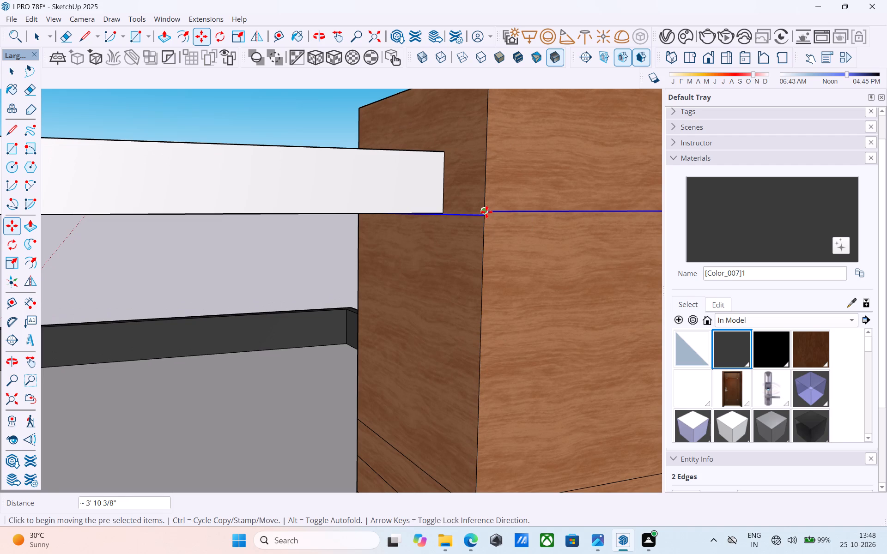
key(slash)
key(6)
key(Return)
key(space)
Examine the house's front and side with the wood grooves continued up the tower.
scroll(459, 204, down, 9)
middle_drag(453, 214, 452, 214)
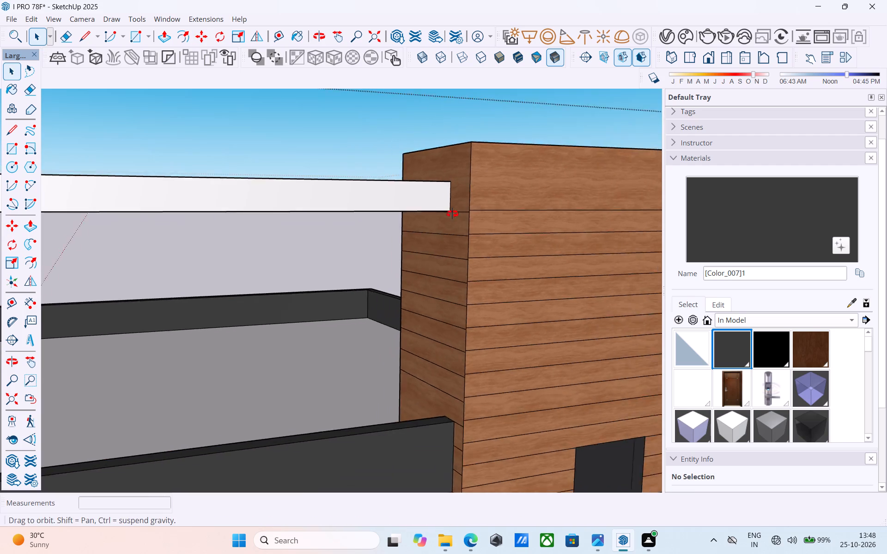
middle_drag(452, 214, 292, 234)
scroll(278, 230, down, 4)
middle_drag(286, 237, 330, 234)
scroll(305, 219, down, 5)
middle_drag(404, 244, 530, 237)
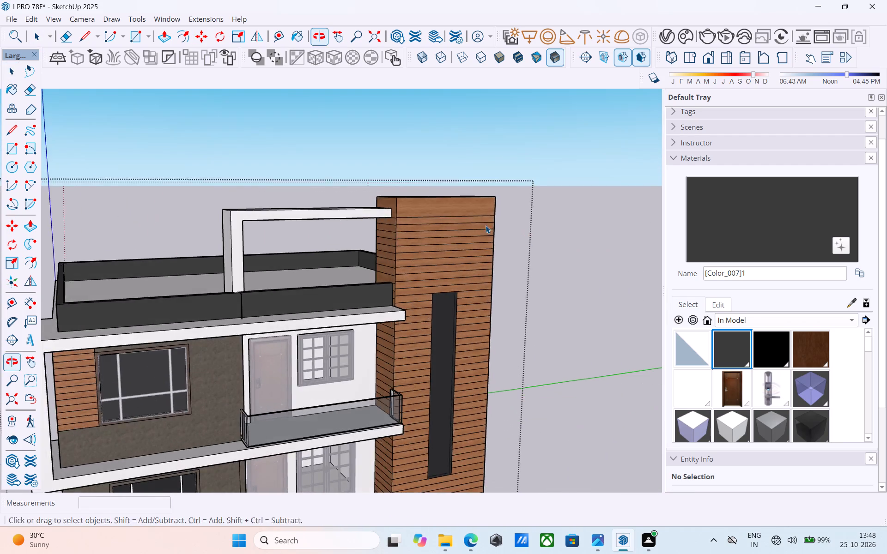
scroll(486, 225, down, 4)
middle_drag(486, 236, 573, 272)
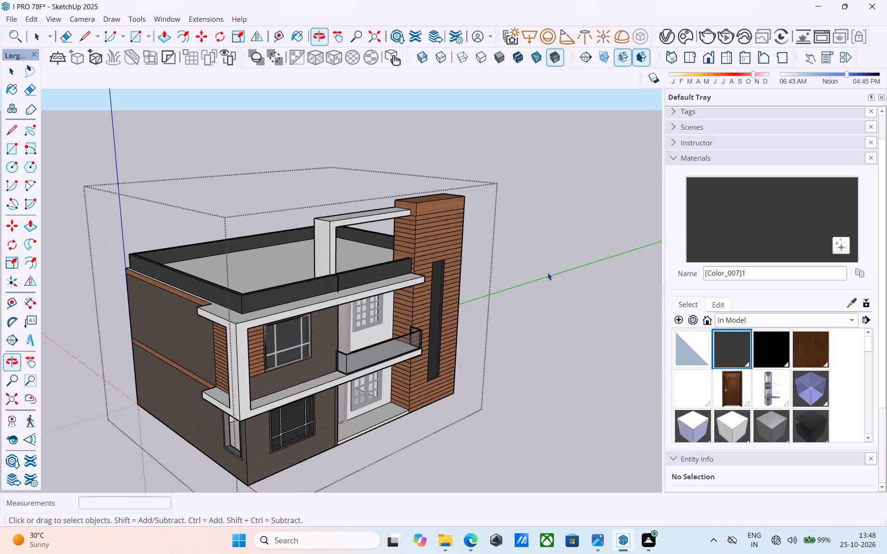
scroll(361, 292, up, 4)
middle_drag(352, 290, 400, 248)
scroll(417, 242, down, 4)
middle_drag(361, 279, 330, 303)
Erase the leftover seam edges on the front parapet's face and top beside the white post, and save the model.
scroll(328, 303, up, 4)
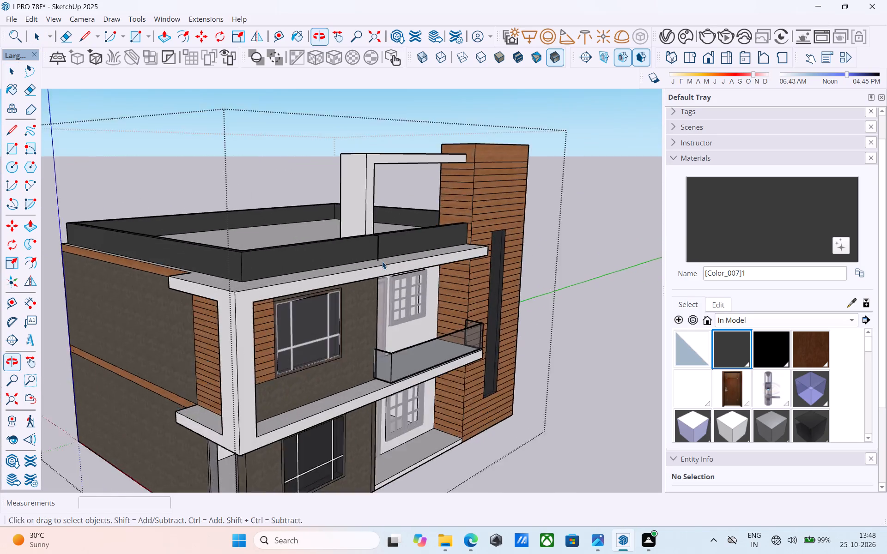
scroll(382, 261, up, 10)
key(e)
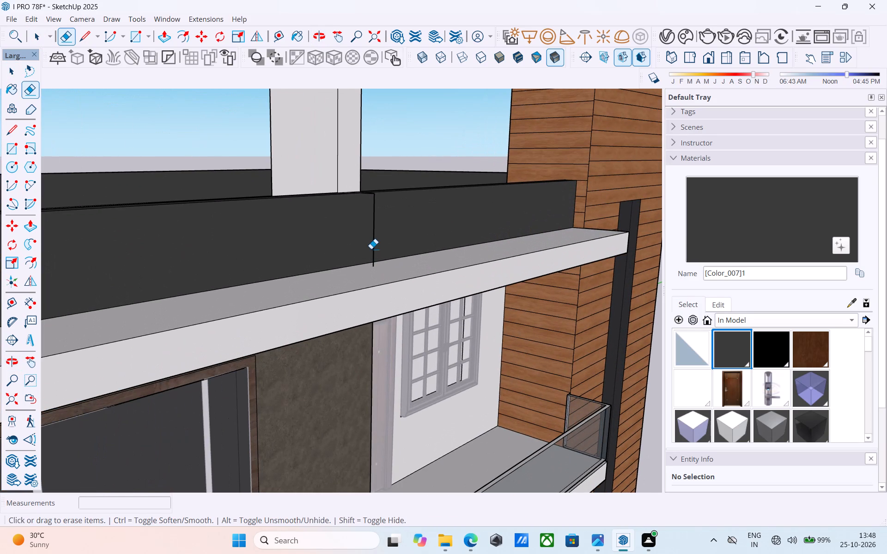
click(377, 242)
scroll(376, 235, down, 3)
middle_drag(373, 239, 359, 351)
scroll(395, 195, up, 8)
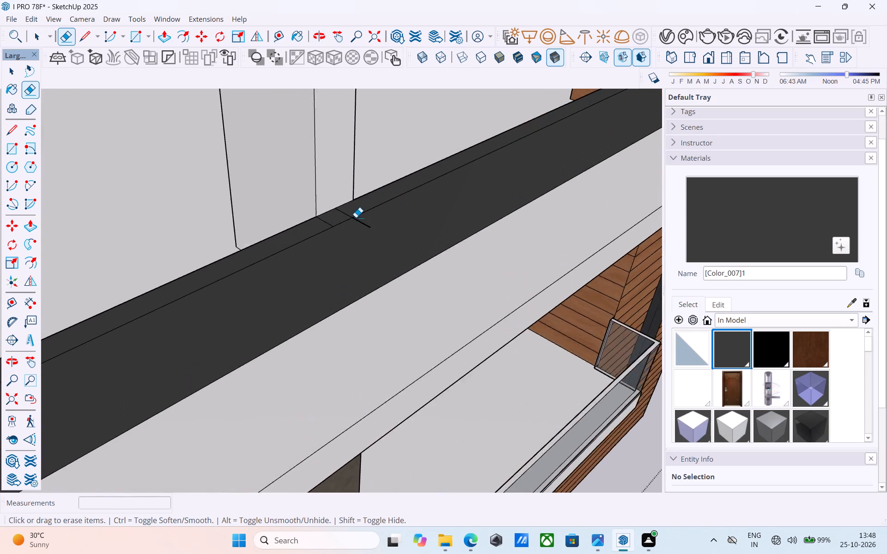
scroll(356, 217, up, 5)
click(343, 212)
drag(310, 228, 295, 233)
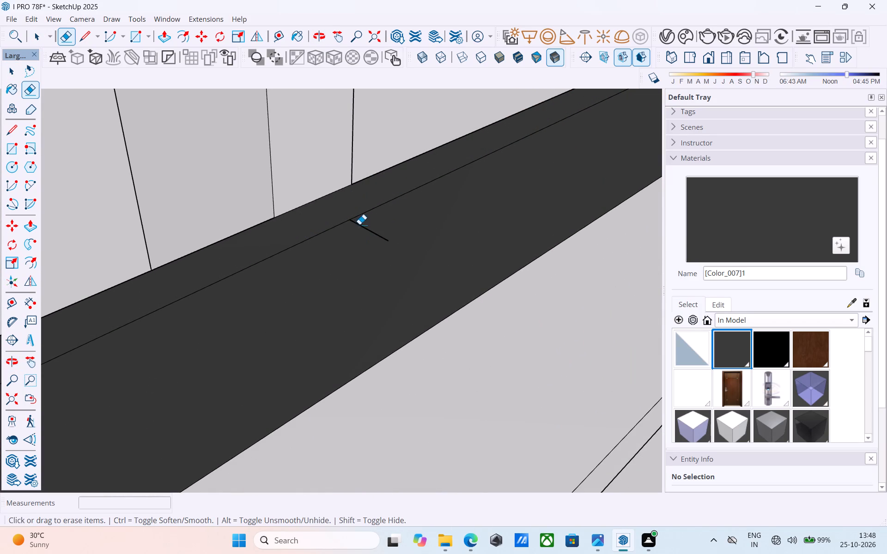
drag(368, 235, 379, 232)
scroll(388, 235, down, 6)
scroll(392, 260, up, 1)
scroll(395, 269, down, 7)
scroll(407, 272, up, 1)
scroll(407, 272, down, 5)
middle_drag(423, 279, 400, 241)
scroll(408, 237, down, 4)
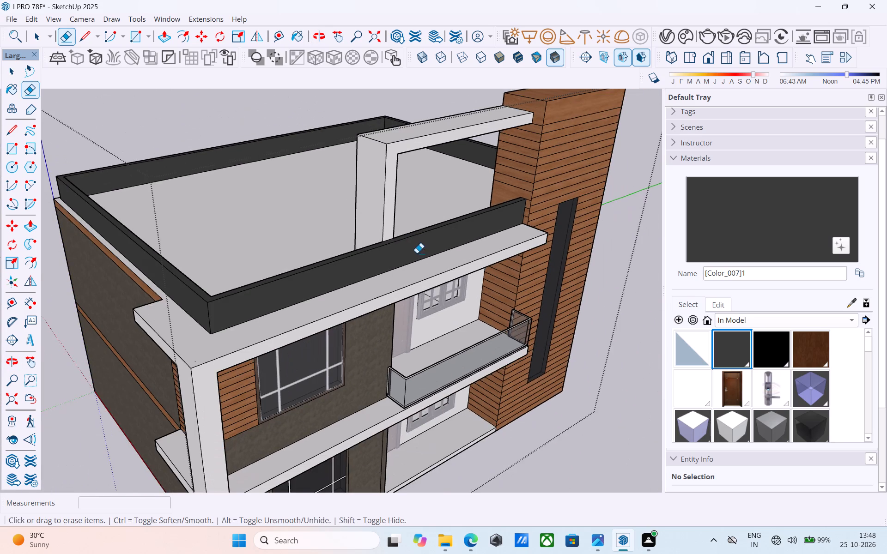
middle_drag(409, 247, 405, 240)
key(ctrl+s)
key(space)
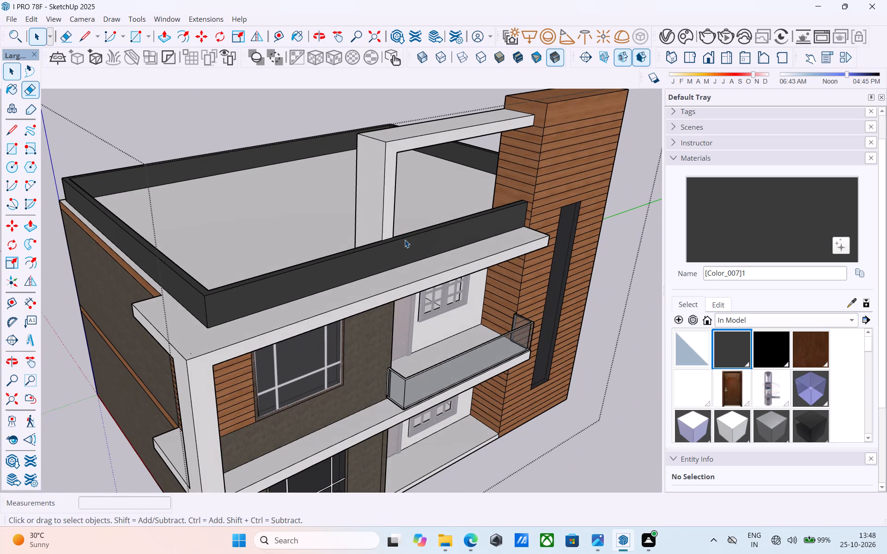
Paint the roof parapet's outer faces on all sides with the Plaster_04_1K material from the Plaster collection.
click(759, 321)
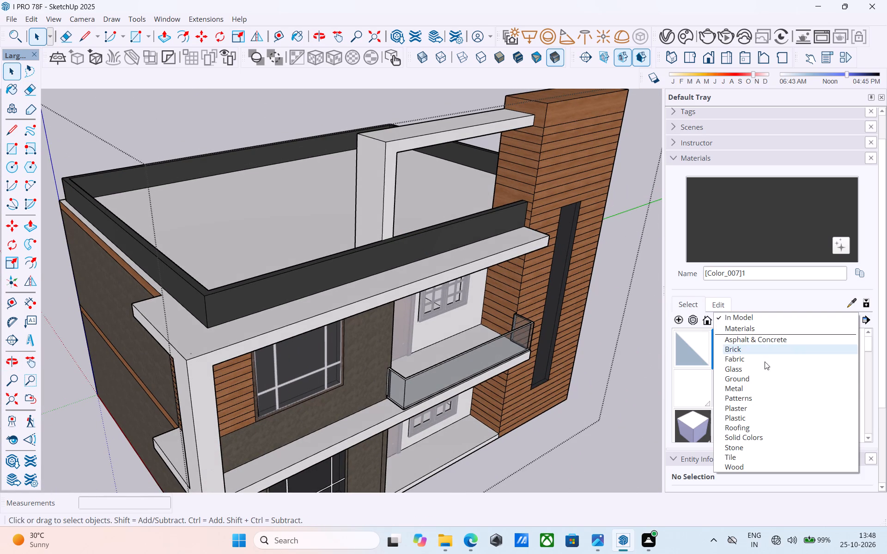
click(775, 404)
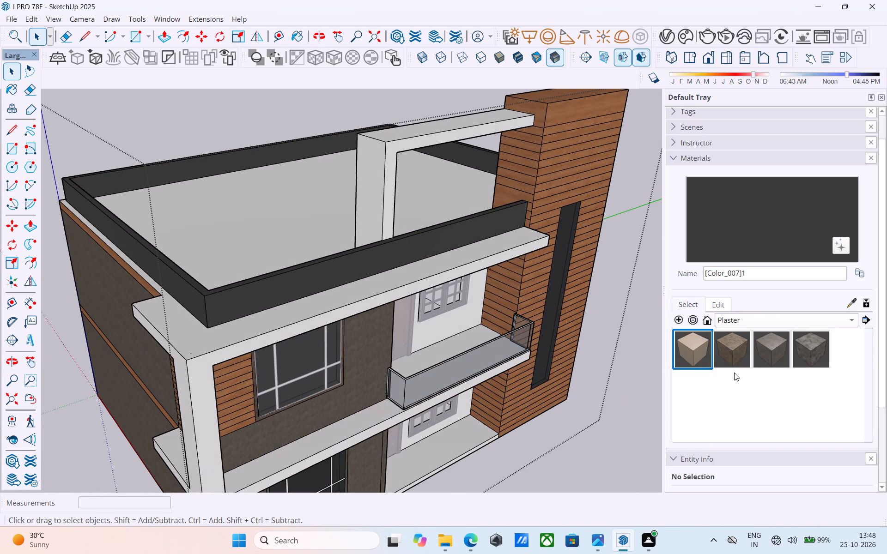
click(776, 354)
scroll(191, 343, up, 3)
click(224, 306)
click(209, 299)
scroll(202, 293, down, 1)
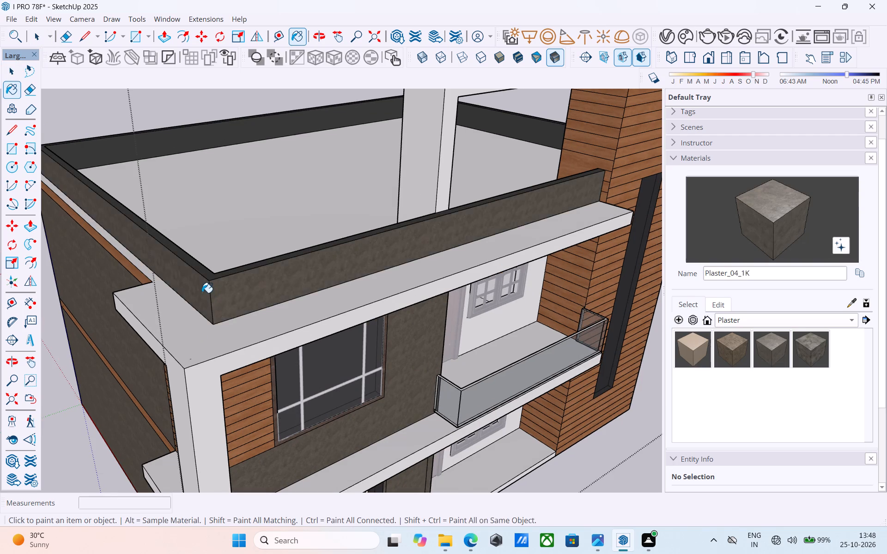
middle_drag(208, 293, 693, 294)
scroll(567, 294, down, 10)
middle_drag(424, 361, 433, 312)
scroll(423, 322, up, 5)
click(425, 307)
scroll(371, 323, down, 2)
middle_drag(415, 331, 709, 331)
scroll(288, 306, up, 4)
click(278, 287)
scroll(246, 307, down, 2)
middle_drag(218, 344, 70, 445)
Paint the parapet's inner faces and top rim with Plaster_04_1K.
scroll(109, 381, up, 4)
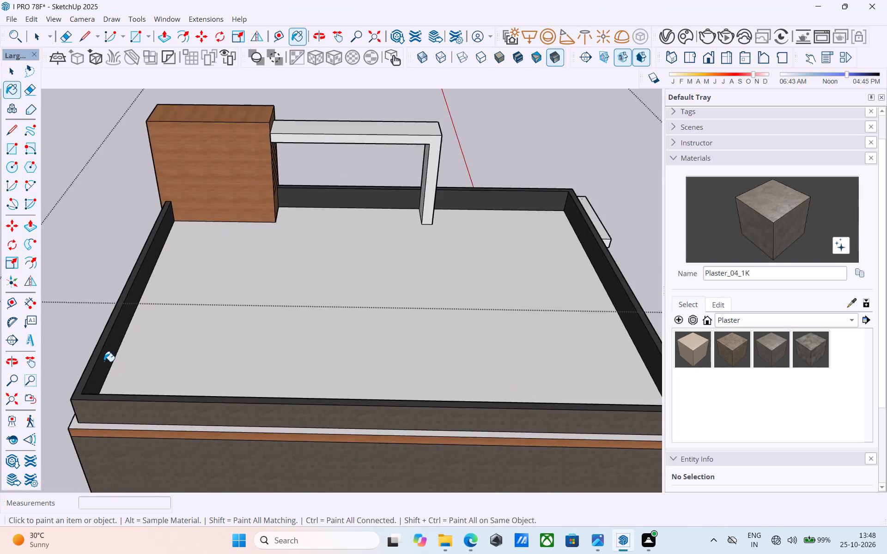
scroll(104, 361, up, 4)
click(101, 355)
scroll(101, 355, down, 5)
middle_drag(100, 362, 283, 367)
scroll(474, 284, up, 9)
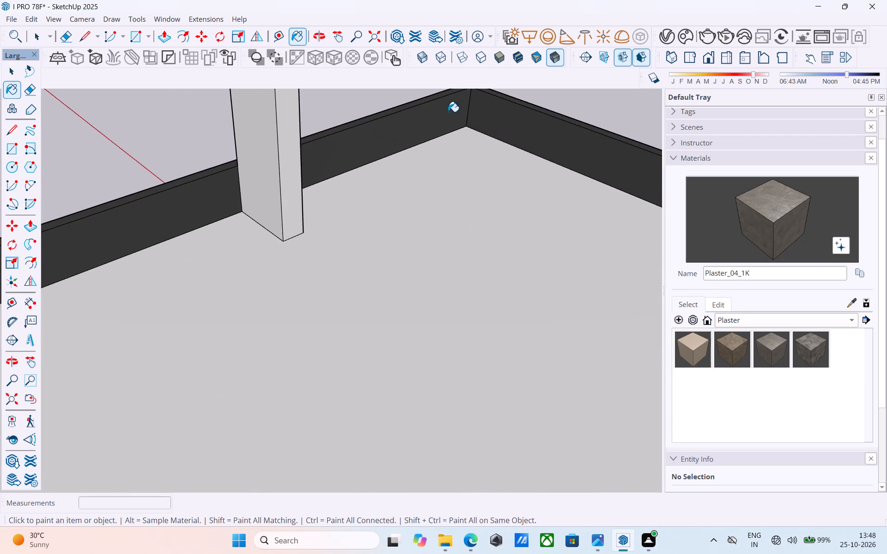
click(448, 112)
click(519, 115)
scroll(371, 143, down, 14)
middle_drag(393, 271, 546, 252)
scroll(557, 261, up, 7)
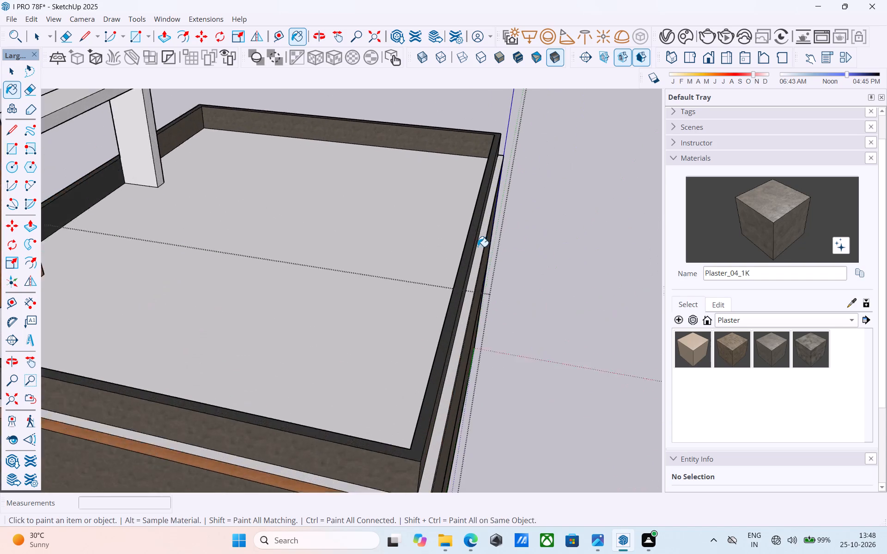
scroll(478, 247, up, 4)
click(469, 238)
scroll(463, 248, down, 2)
middle_drag(467, 250, 555, 218)
click(556, 217)
scroll(397, 220, down, 7)
Examine the house from the front, side and above with the plastered parapet and the white roof frame.
middle_drag(313, 246, 591, 195)
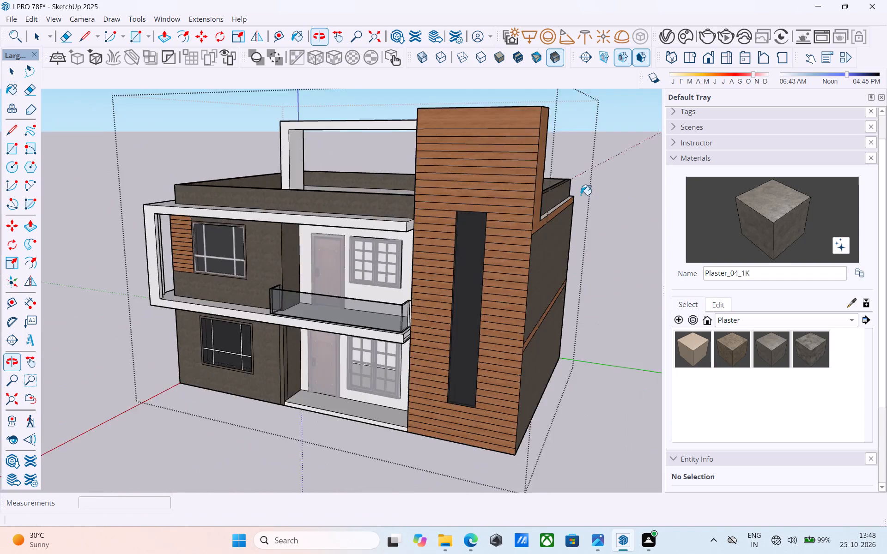
middle_drag(289, 248, 402, 235)
middle_drag(260, 187, 243, 327)
scroll(197, 255, up, 6)
middle_drag(228, 213, 0, 217)
scroll(40, 219, down, 5)
middle_drag(268, 241, 149, 228)
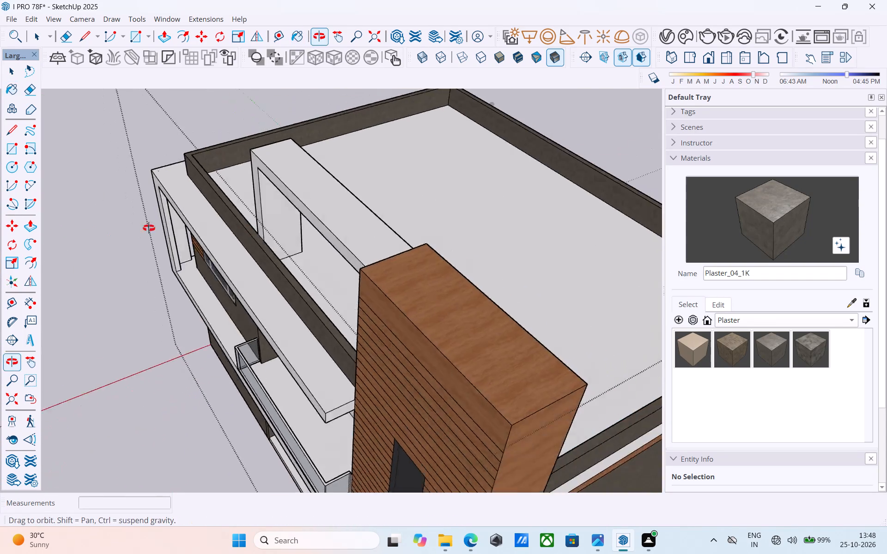
middle_drag(149, 228, 0, 236)
middle_drag(296, 218, 264, 211)
scroll(260, 206, down, 4)
middle_drag(245, 216, 523, 205)
middle_drag(247, 253, 375, 228)
middle_drag(402, 221, 416, 217)
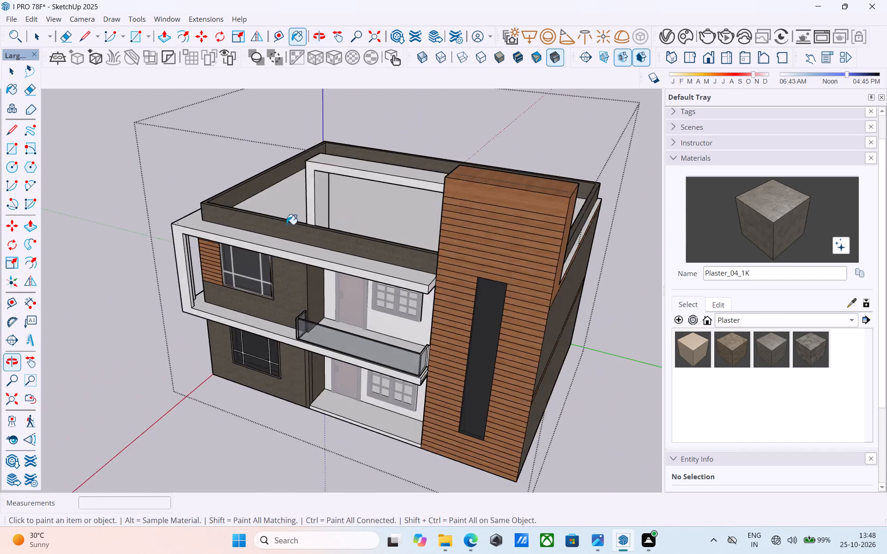
scroll(208, 252, down, 4)
middle_drag(195, 265, 348, 230)
scroll(395, 193, up, 4)
scroll(347, 203, down, 3)
middle_drag(275, 283, 349, 182)
scroll(345, 178, up, 5)
scroll(343, 160, down, 4)
middle_drag(339, 171, 304, 228)
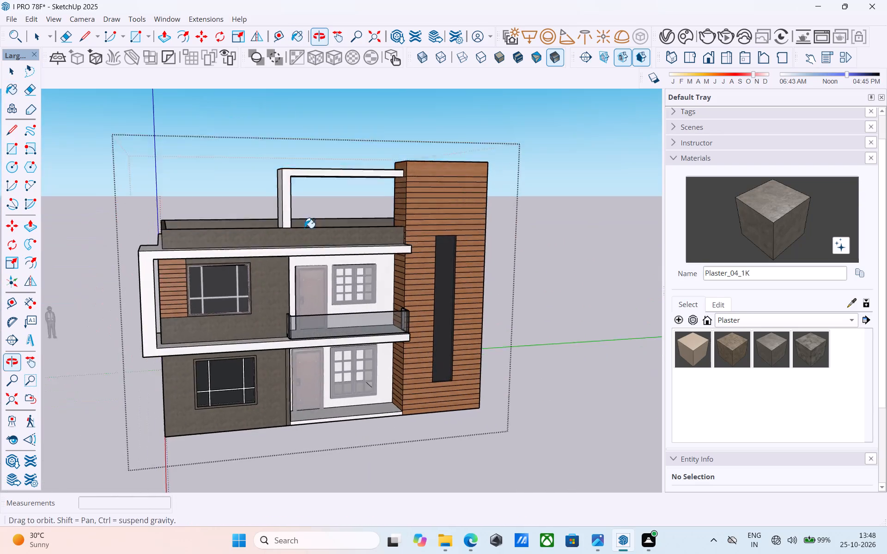
middle_drag(304, 228, 306, 223)
scroll(255, 295, down, 5)
middle_drag(251, 311, 269, 259)
scroll(286, 189, up, 7)
scroll(287, 189, down, 4)
middle_drag(282, 190, 175, 226)
middle_drag(338, 187, 198, 197)
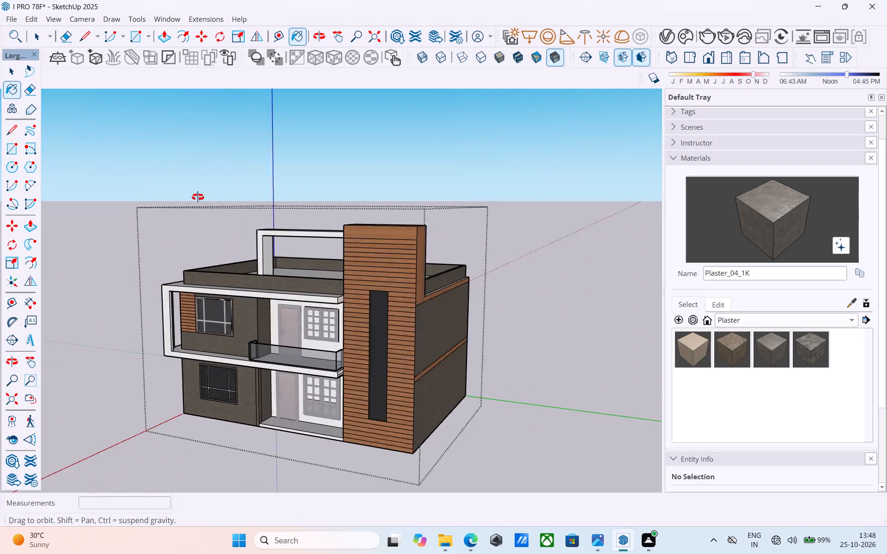
middle_drag(198, 197, 194, 199)
middle_drag(418, 193, 570, 190)
middle_drag(386, 245, 410, 244)
Paint the white roof frame's post and beam, including the inner, underside and rear faces, with Plaster_04_1K.
scroll(355, 265, up, 4)
middle_drag(298, 263, 365, 278)
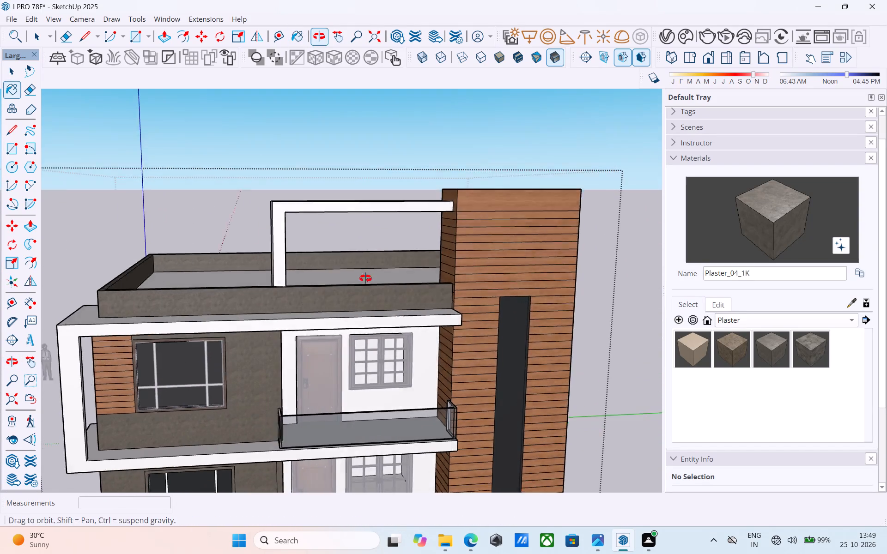
middle_drag(365, 278, 439, 295)
scroll(307, 238, up, 5)
click(312, 241)
click(336, 217)
click(333, 192)
middle_drag(333, 193, 161, 204)
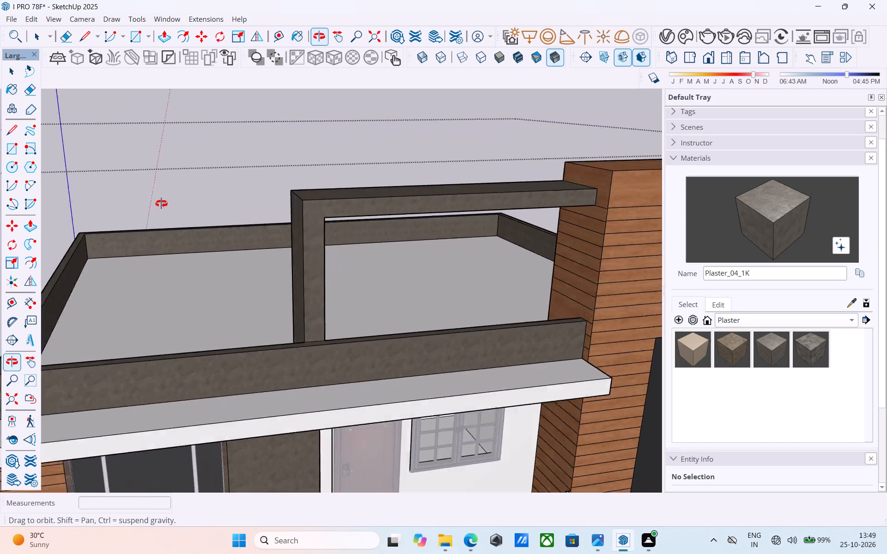
middle_drag(161, 204, 145, 204)
middle_drag(322, 250, 234, 188)
scroll(236, 193, up, 4)
click(237, 193)
middle_drag(281, 230, 299, 193)
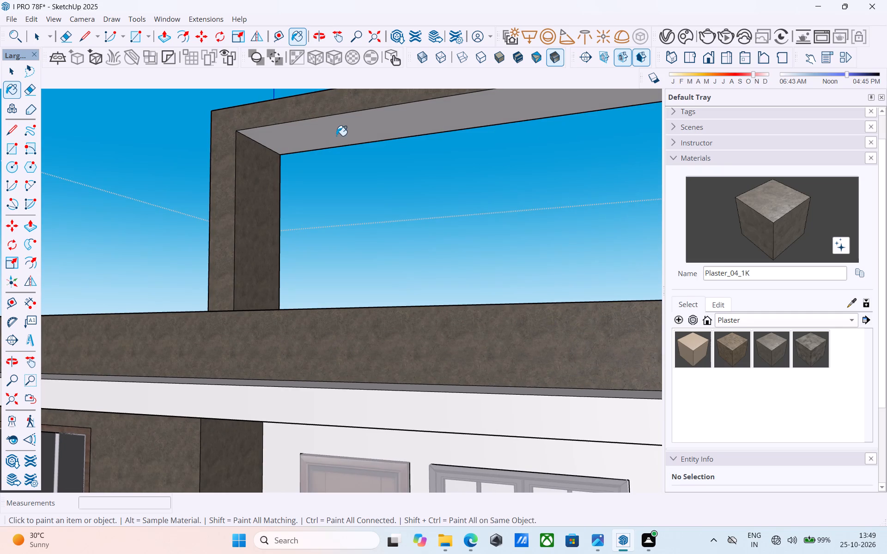
click(336, 136)
scroll(336, 136, down, 10)
middle_drag(356, 256, 0, 370)
scroll(279, 245, up, 5)
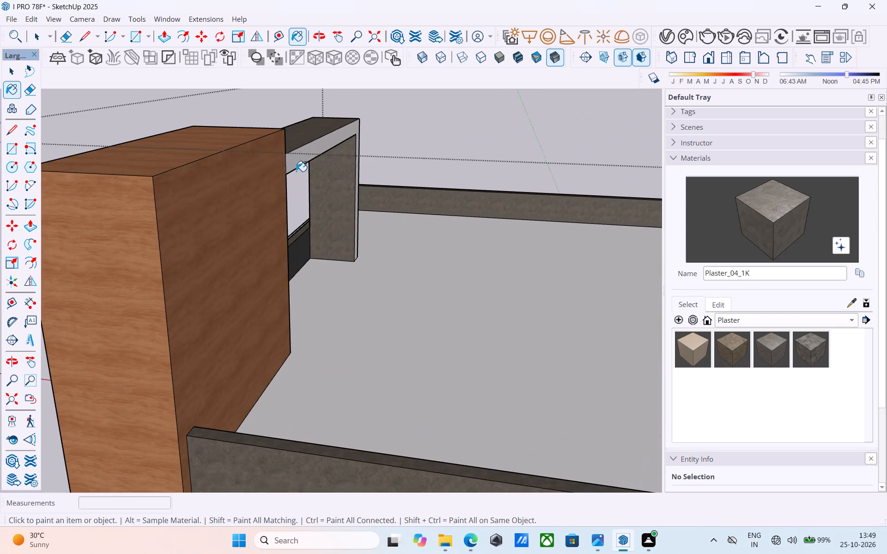
click(300, 163)
scroll(301, 163, down, 4)
middle_drag(381, 205, 441, 243)
scroll(436, 237, down, 4)
middle_drag(244, 289, 644, 289)
scroll(384, 306, down, 4)
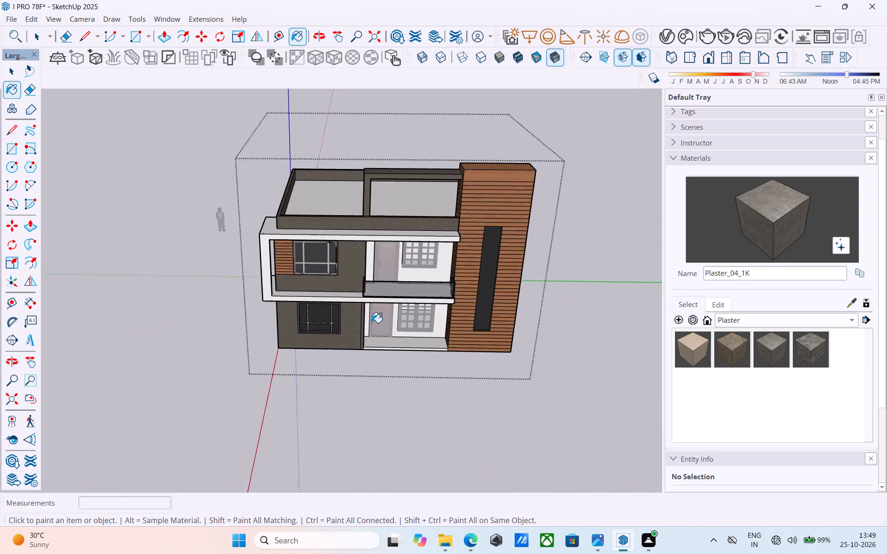
Save the house model with the plastered parapet and roof frame.
middle_drag(371, 323, 535, 244)
scroll(396, 244, up, 5)
middle_drag(375, 253, 539, 253)
scroll(527, 259, down, 4)
middle_drag(516, 296, 514, 229)
scroll(397, 217, up, 6)
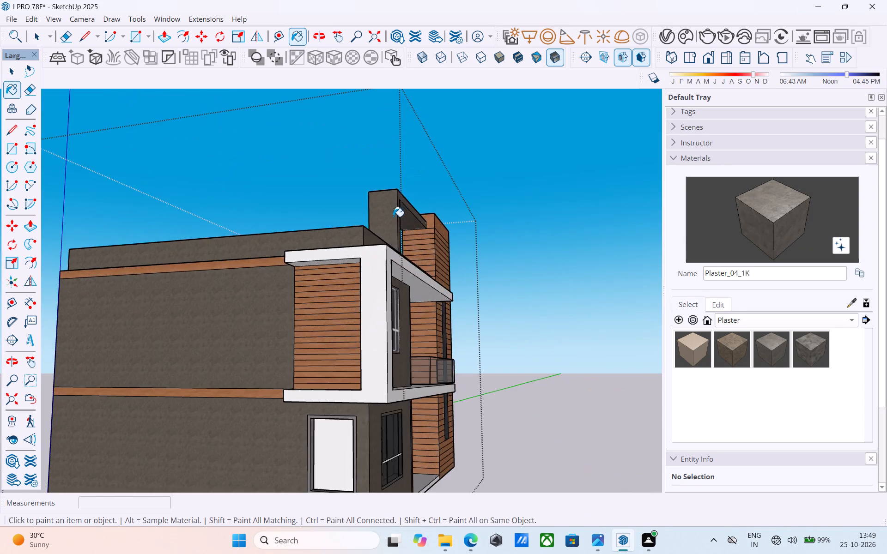
middle_drag(395, 217, 402, 275)
key(space)
key(ctrl+s)
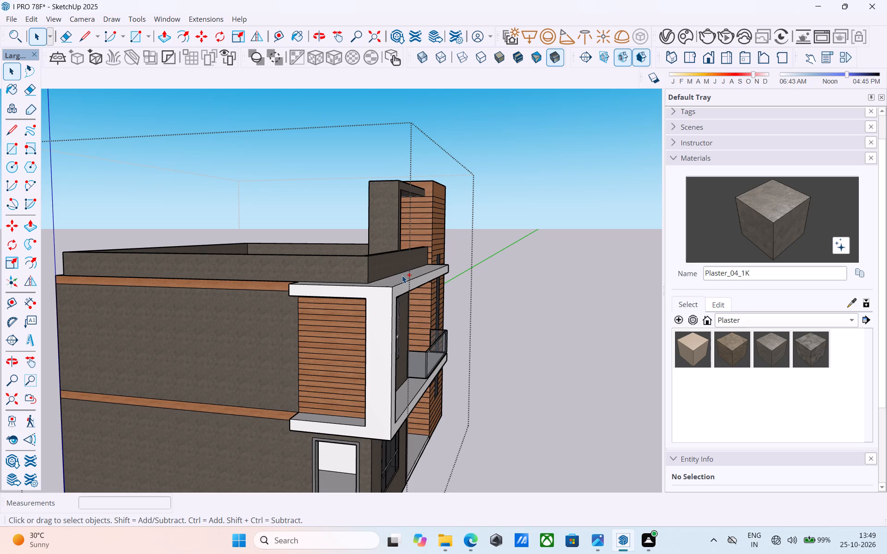
Leave the house group and examine the front facade, parapet and roof frame from the front, the side and above.
key(space)
click(517, 304)
middle_drag(511, 304, 365, 331)
scroll(521, 335, down, 3)
middle_drag(537, 342, 407, 293)
middle_drag(410, 346, 365, 364)
scroll(396, 355, up, 4)
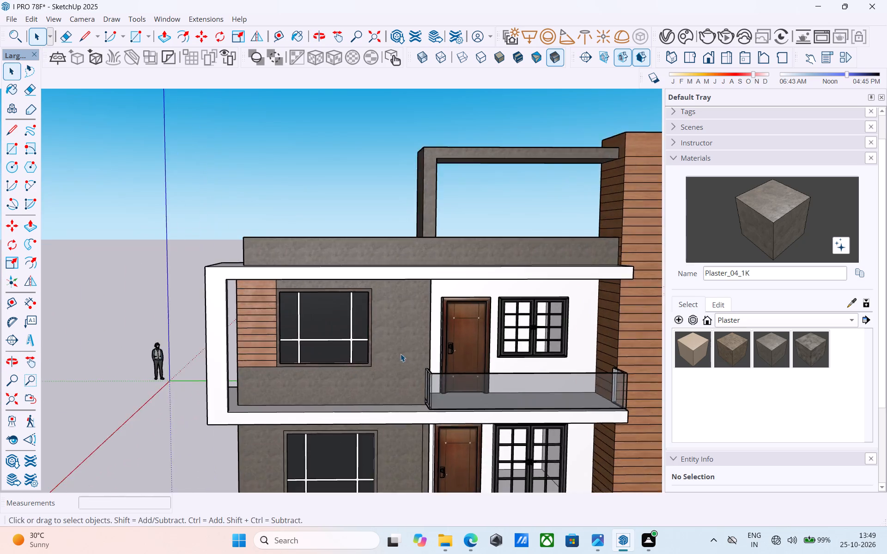
scroll(399, 355, down, 2)
middle_drag(399, 356, 608, 378)
middle_drag(468, 337, 261, 370)
scroll(261, 370, up, 2)
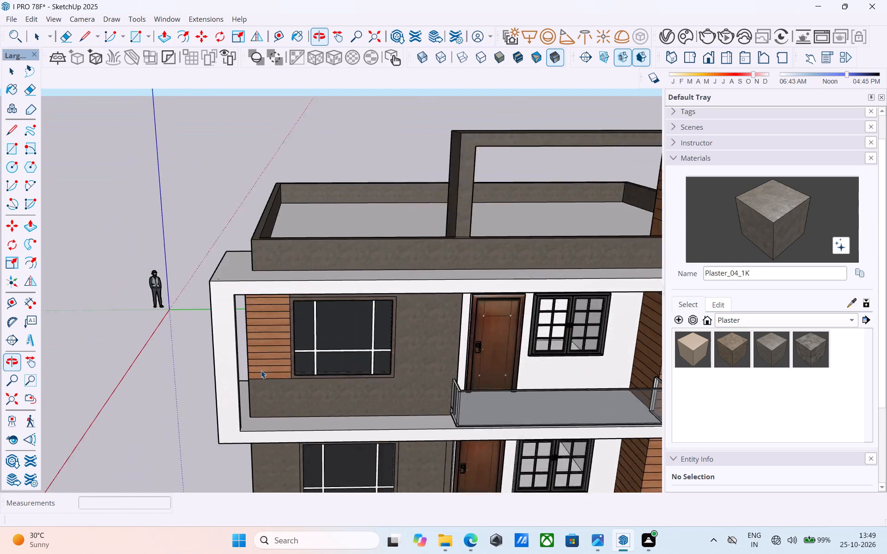
scroll(261, 370, up, 3)
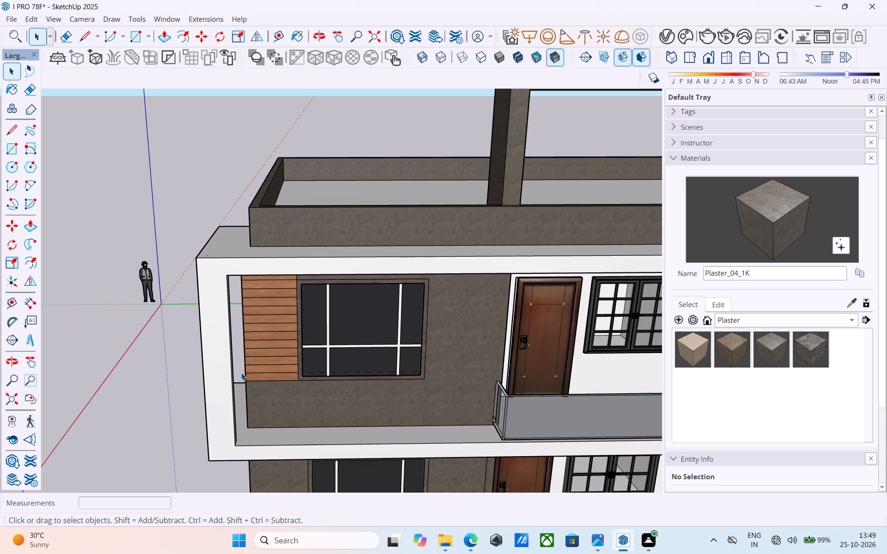
scroll(226, 374, down, 4)
middle_drag(224, 369, 273, 290)
scroll(265, 268, down, 3)
middle_drag(264, 268, 482, 296)
scroll(482, 296, up, 5)
scroll(482, 296, down, 5)
middle_drag(478, 298, 173, 310)
scroll(287, 292, down, 3)
middle_drag(325, 295, 346, 283)
scroll(181, 262, down, 3)
middle_drag(264, 266, 373, 270)
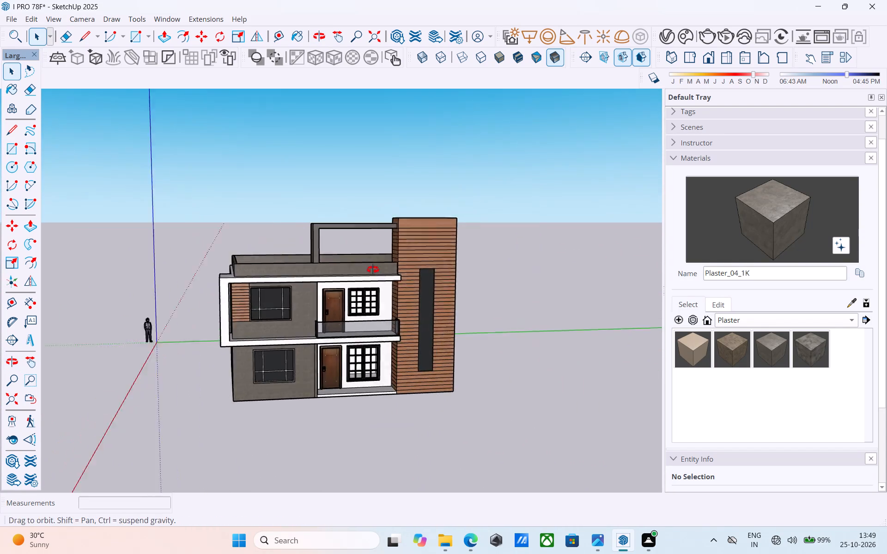
middle_drag(373, 270, 396, 270)
scroll(360, 319, up, 10)
scroll(279, 349, down, 1)
middle_drag(279, 349, 465, 307)
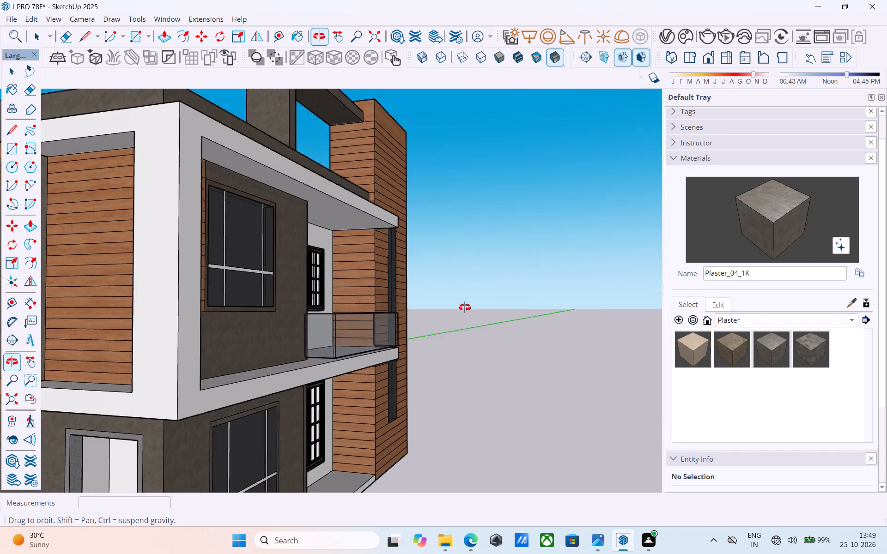
middle_drag(465, 307, 462, 306)
scroll(449, 286, down, 4)
middle_drag(443, 303, 441, 397)
scroll(439, 382, down, 6)
middle_drag(430, 404, 413, 460)
middle_drag(467, 355, 215, 353)
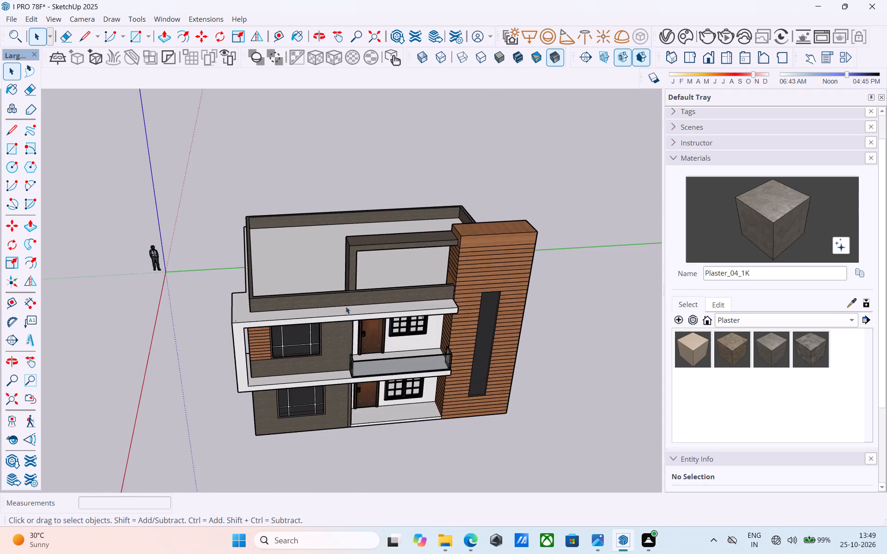
middle_drag(513, 279, 161, 247)
scroll(291, 290, up, 6)
middle_drag(292, 282, 512, 206)
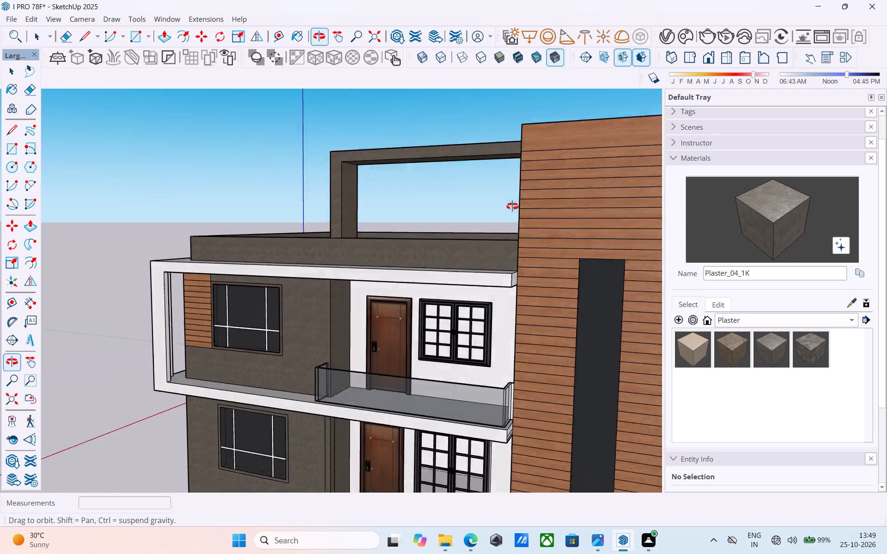
middle_drag(512, 206, 536, 193)
scroll(322, 194, down, 4)
middle_drag(311, 205, 512, 227)
scroll(514, 225, up, 6)
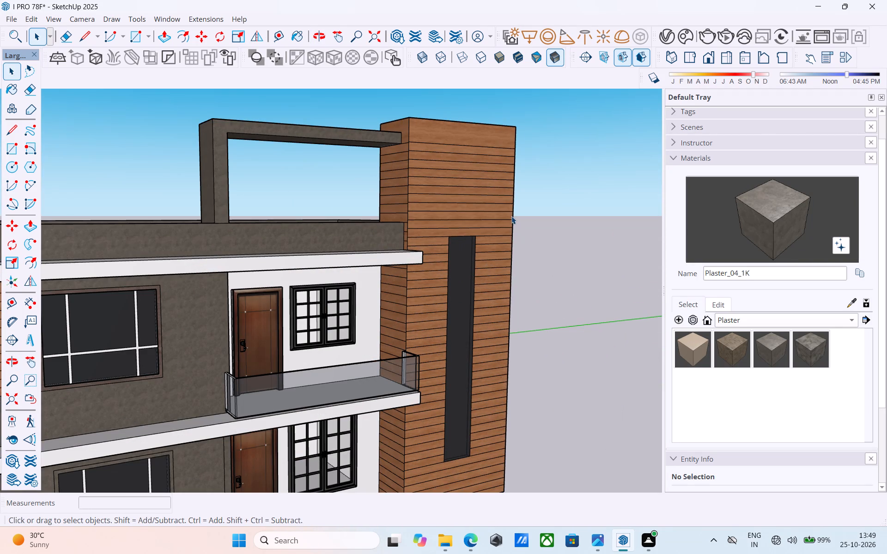
scroll(499, 208, down, 9)
middle_drag(494, 255, 293, 259)
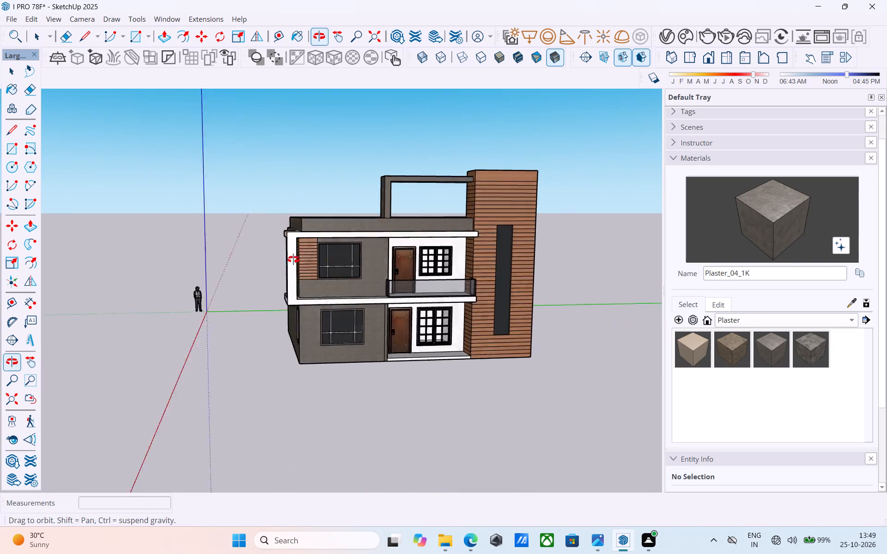
Examine the tower-side wall and the balcony up close, and the whole front facade.
middle_drag(293, 259, 255, 260)
middle_drag(472, 247, 241, 227)
scroll(255, 231, up, 9)
scroll(324, 237, down, 10)
middle_drag(348, 246, 265, 226)
scroll(341, 265, up, 1)
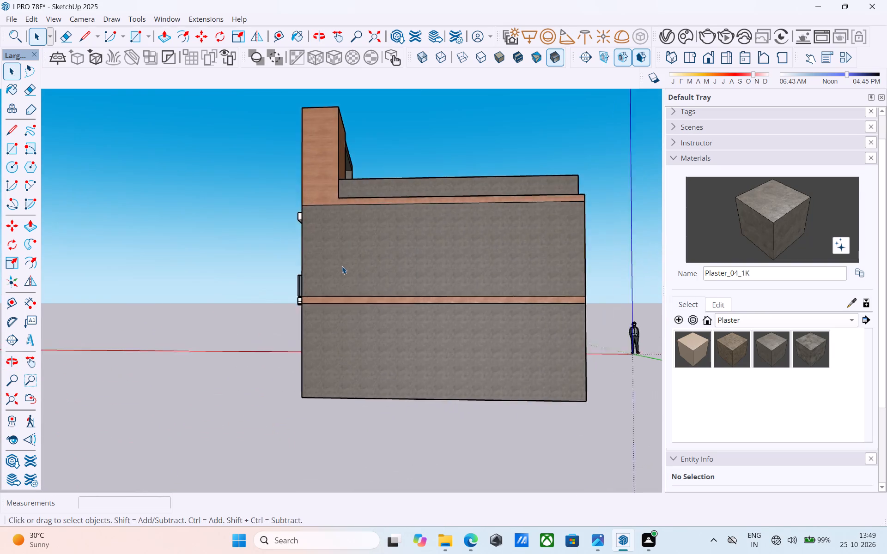
scroll(342, 266, up, 8)
middle_drag(324, 283, 407, 287)
scroll(266, 278, up, 11)
click(251, 268)
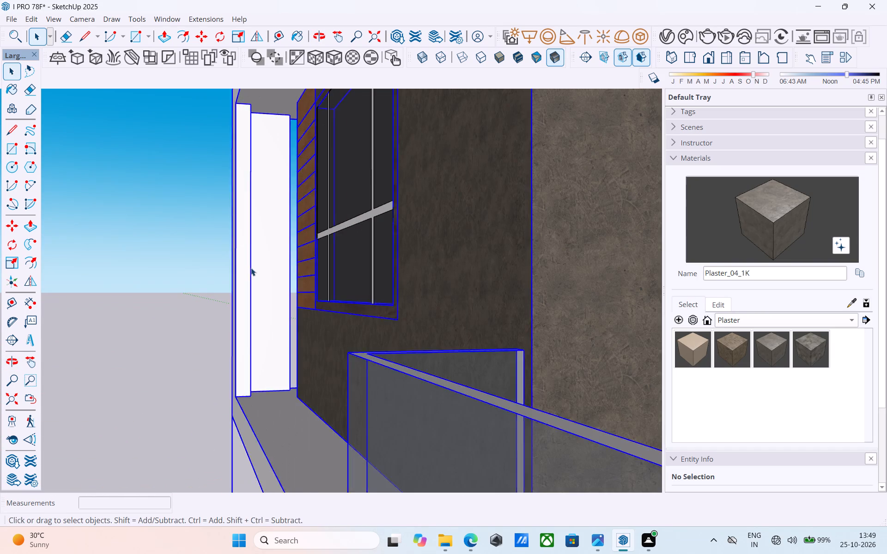
middle_drag(253, 269, 416, 278)
scroll(414, 276, down, 15)
middle_drag(261, 287, 336, 296)
scroll(309, 296, down, 5)
middle_drag(263, 309, 353, 320)
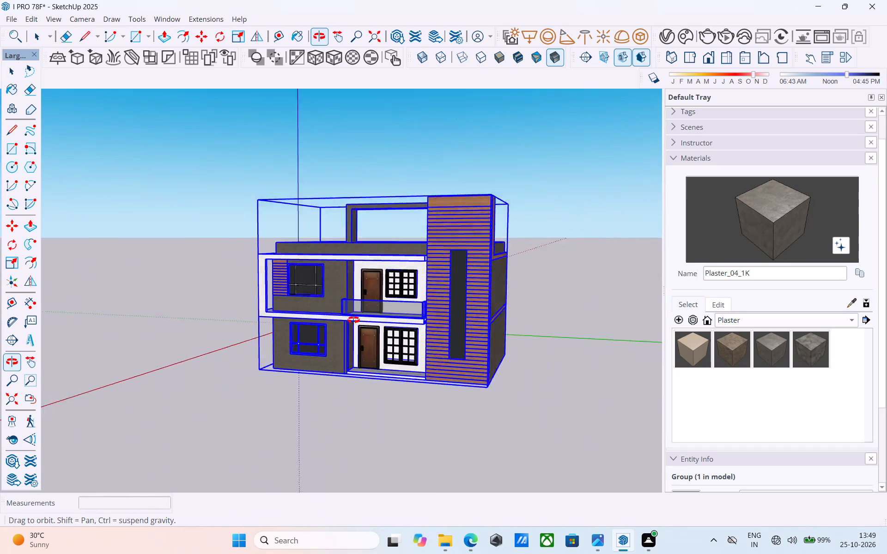
middle_drag(353, 320, 421, 316)
middle_drag(520, 293, 602, 284)
scroll(471, 289, up, 5)
Inside the house group, place a roof guide 1' from the rear parapet's inner base and another alongside the side parapet opposite the tower.
double_click(307, 277)
scroll(307, 260, up, 1)
middle_drag(307, 262, 315, 368)
scroll(316, 366, down, 6)
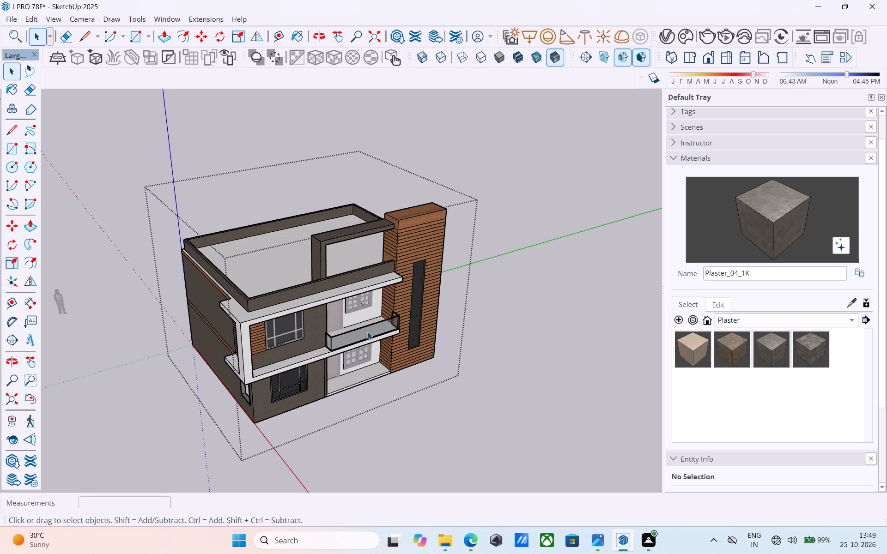
scroll(407, 244, down, 4)
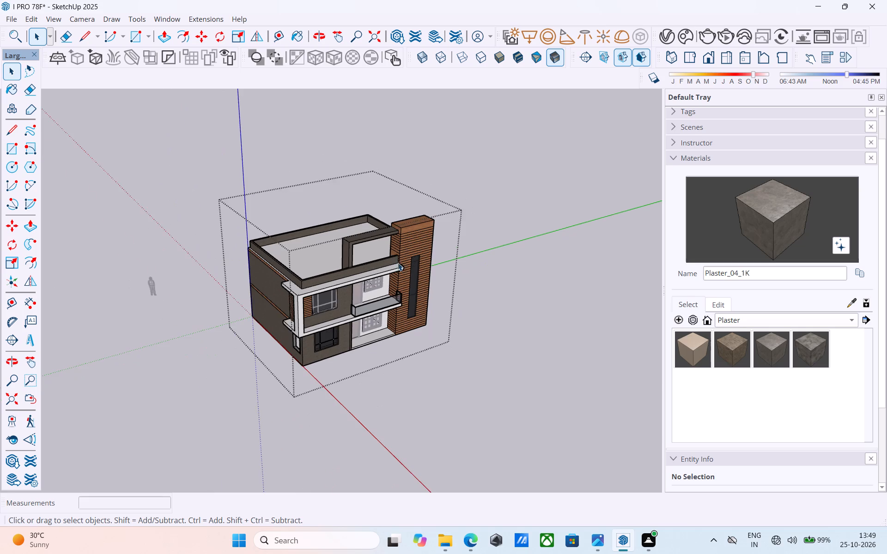
middle_drag(385, 260, 407, 204)
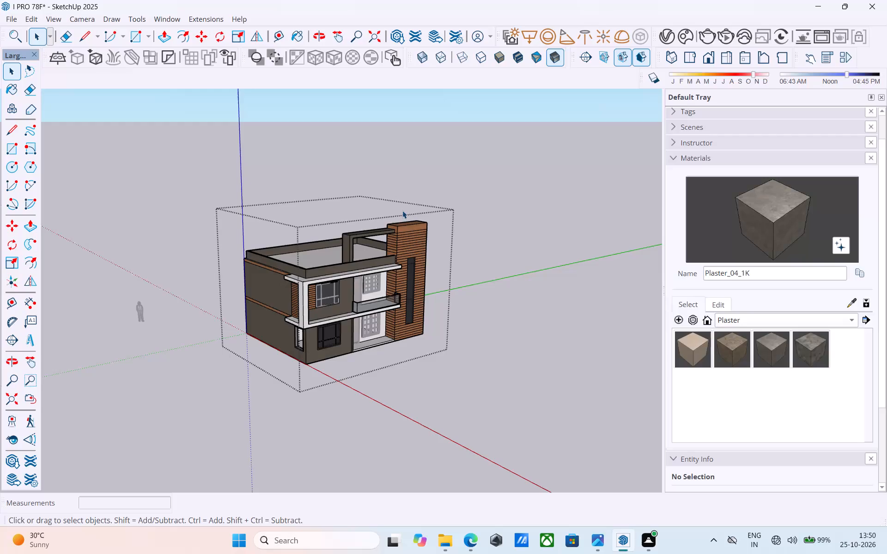
scroll(354, 313, down, 1)
middle_drag(318, 300, 275, 281)
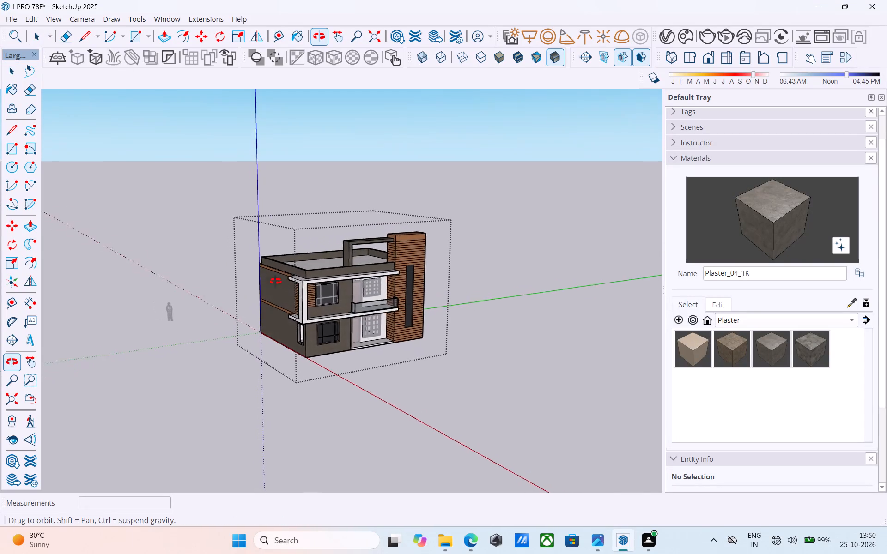
middle_drag(275, 281, 260, 252)
scroll(297, 242, up, 2)
middle_drag(289, 245, 217, 351)
scroll(303, 258, up, 3)
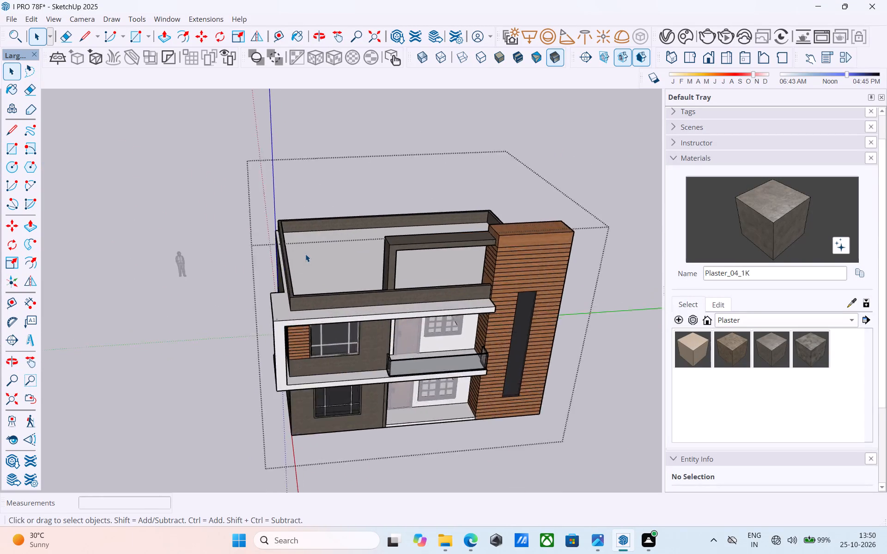
scroll(305, 254, up, 8)
middle_drag(299, 250, 274, 250)
scroll(274, 250, up, 1)
middle_drag(275, 248, 271, 240)
scroll(294, 219, up, 2)
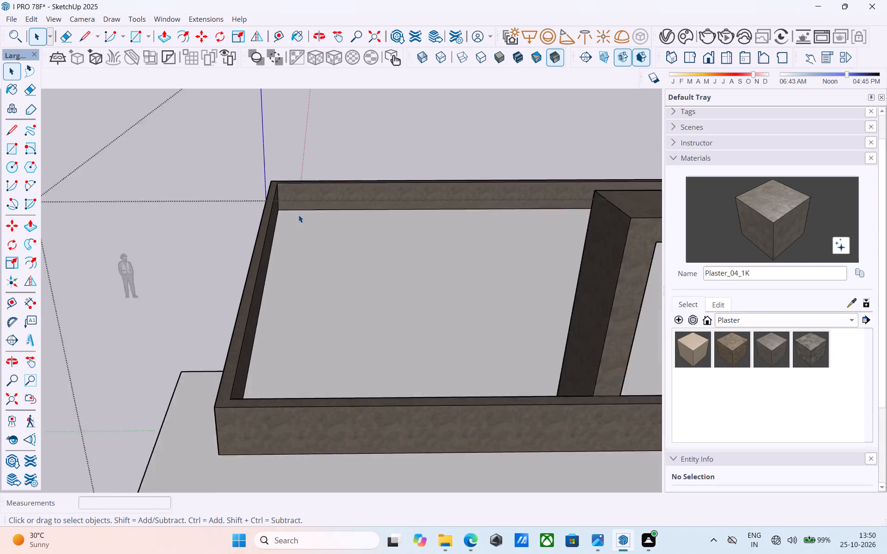
scroll(298, 215, up, 6)
middle_drag(292, 220, 286, 250)
key(r)
scroll(272, 217, up, 2)
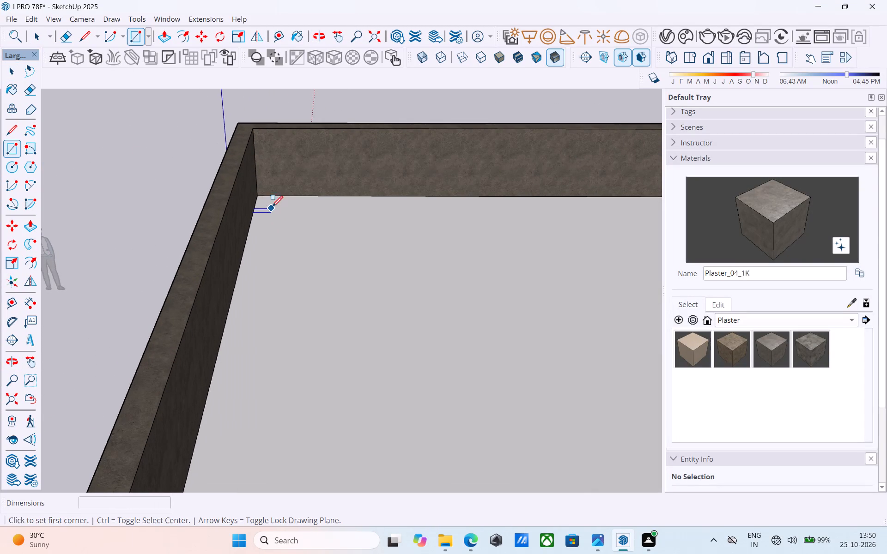
key(space)
key(l)
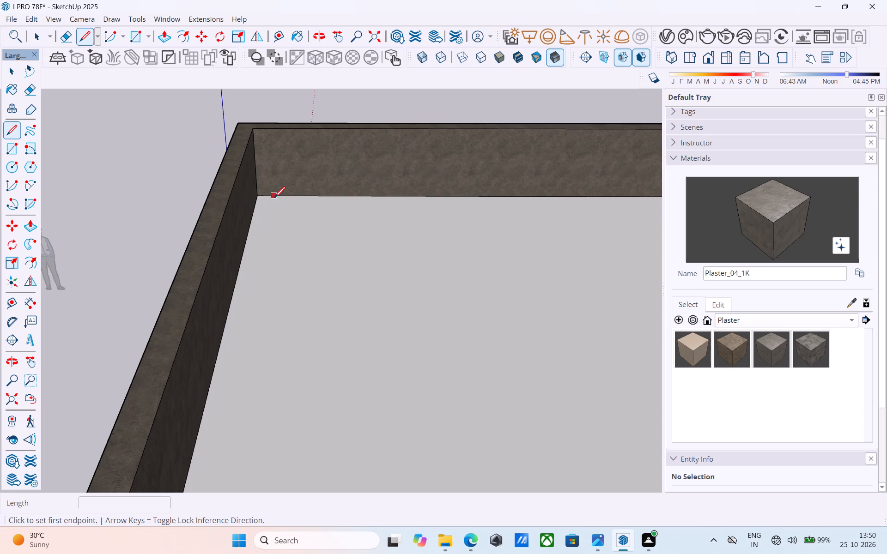
key(space)
key(t)
click(277, 195)
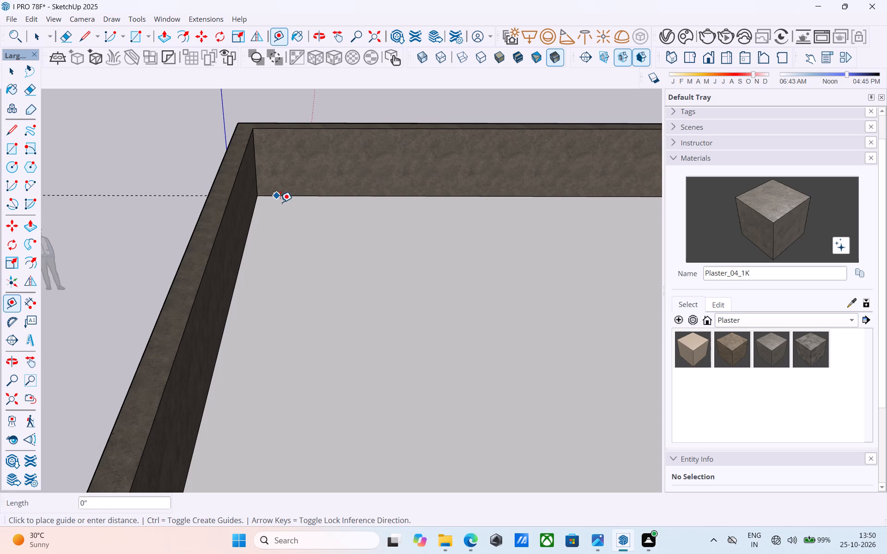
middle_drag(281, 210, 252, 355)
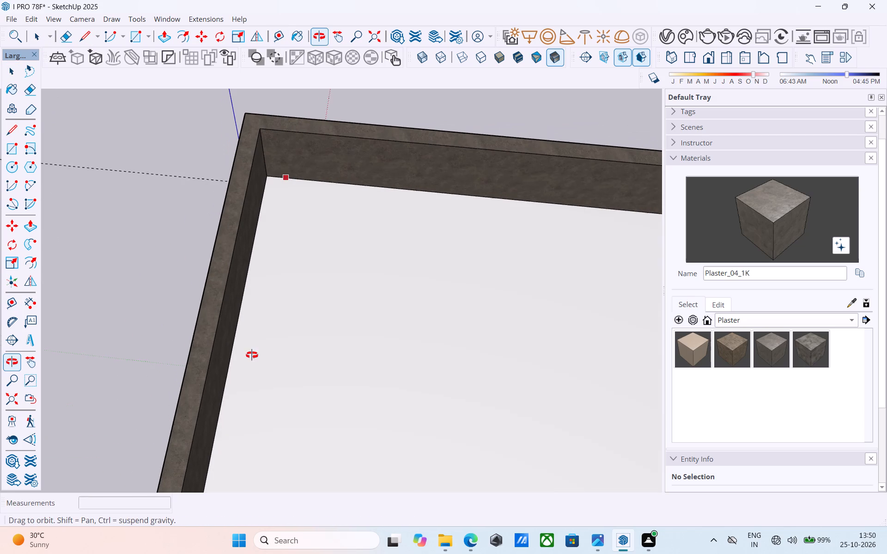
middle_drag(252, 355, 251, 350)
click(314, 207)
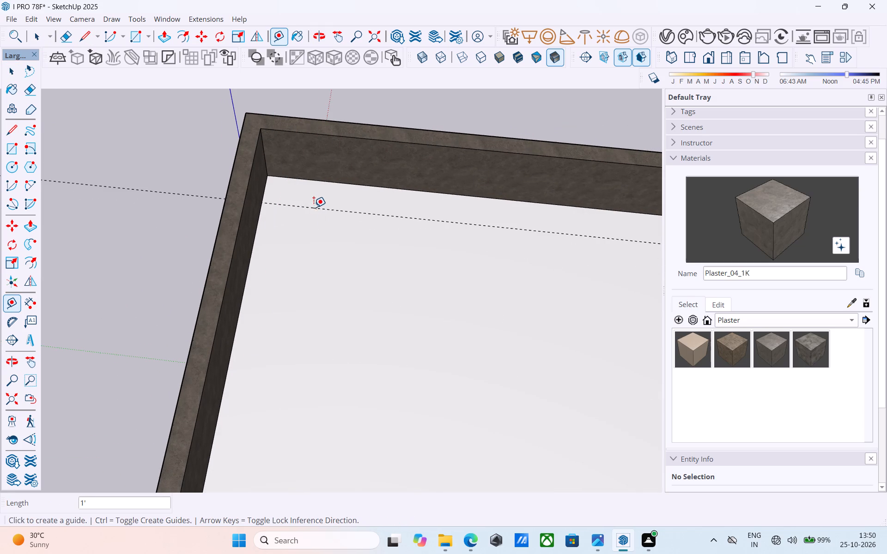
click(256, 225)
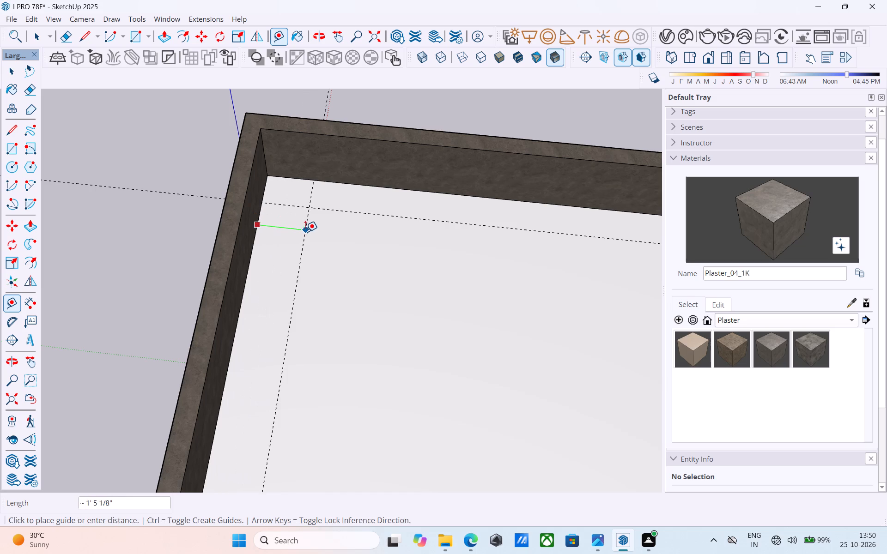
click(292, 229)
key(space)
Draw a 10' by 12' rectangle on the roof slab from the intersection of the two guides.
key(r)
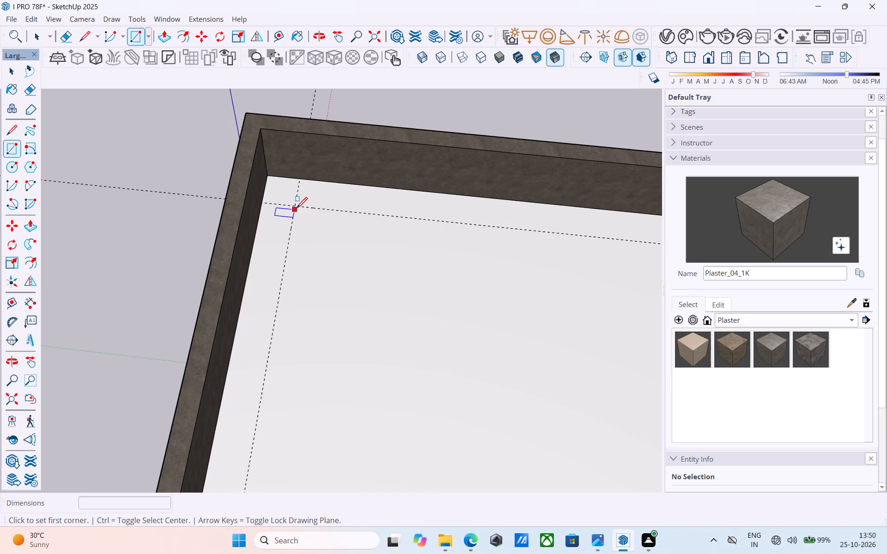
click(297, 206)
scroll(303, 211, down, 6)
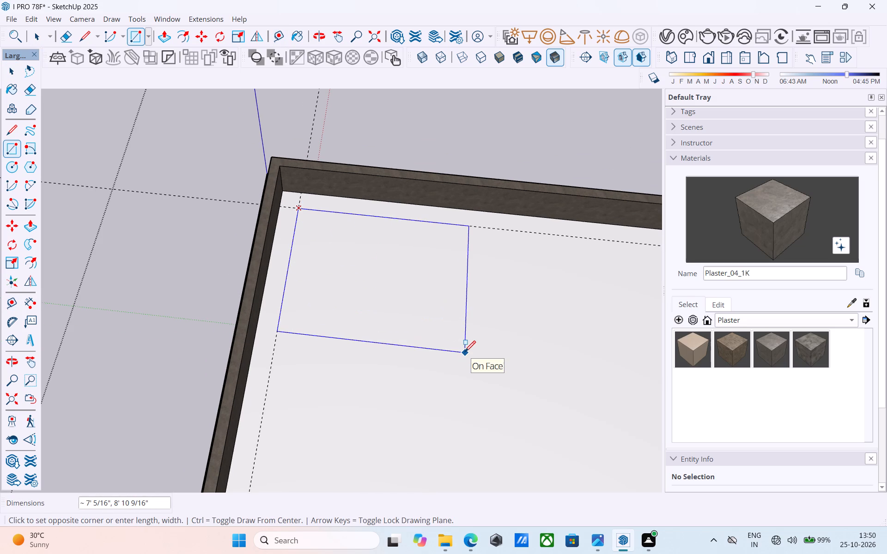
text(10',12')
key(Return)
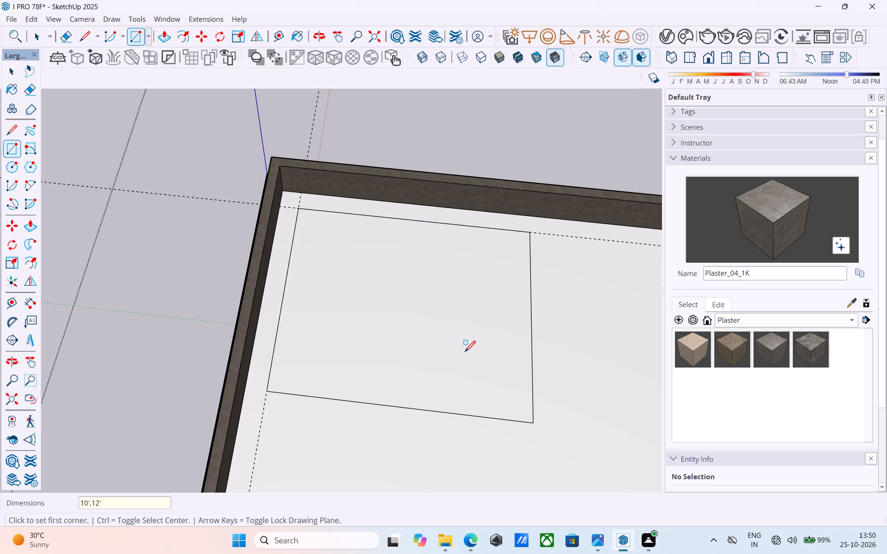
Offset the rooftop rectangle's outline inward by 6" to form a wall ring.
key(space)
click(423, 359)
scroll(419, 325, up, 2)
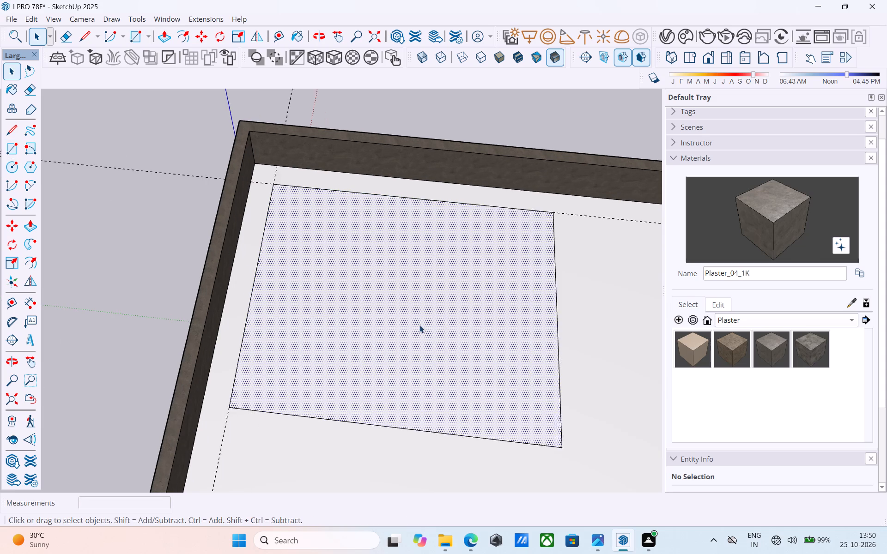
scroll(419, 325, up, 2)
key(f)
click(419, 325)
text(6")
key(Return)
key(space)
Extrude the wall ring 10' upward to raise the rooftop room's walls.
scroll(365, 297, down, 3)
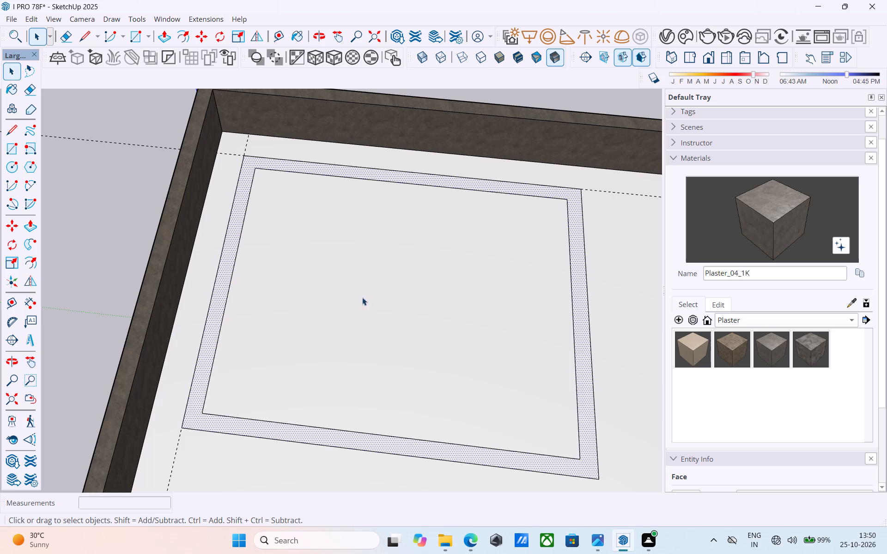
scroll(362, 297, down, 3)
scroll(260, 334, up, 5)
key(p)
click(287, 307)
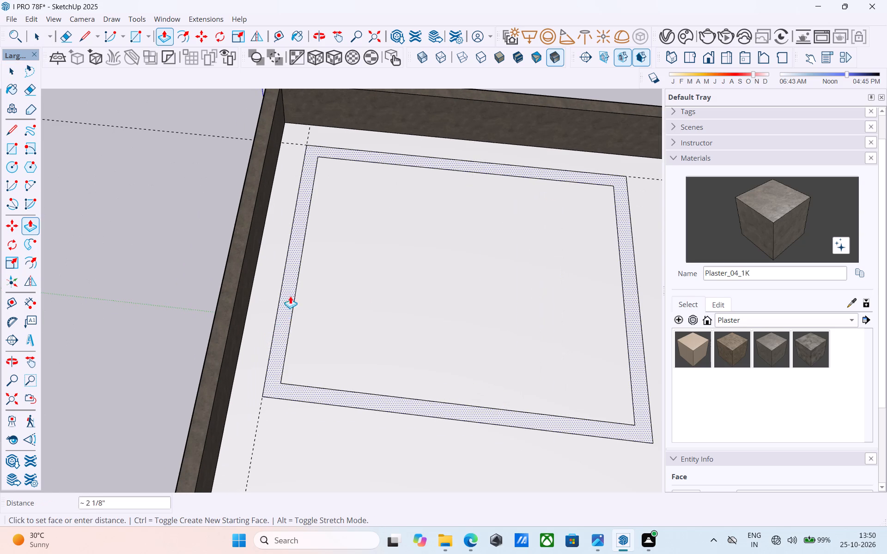
scroll(298, 279, down, 18)
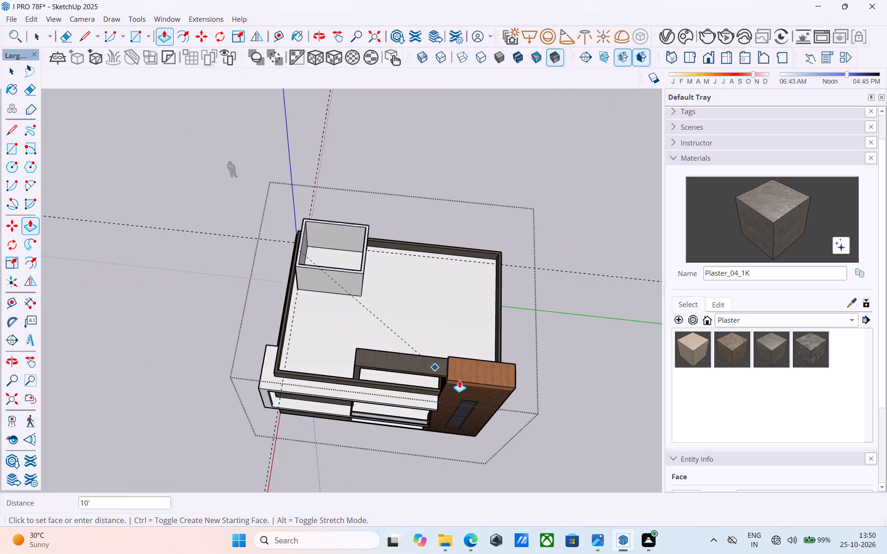
click(462, 367)
Push/Pull the rooftop room's outer wall face outward by 1' to meet the side parapet opposite the tower.
middle_drag(461, 367, 492, 244)
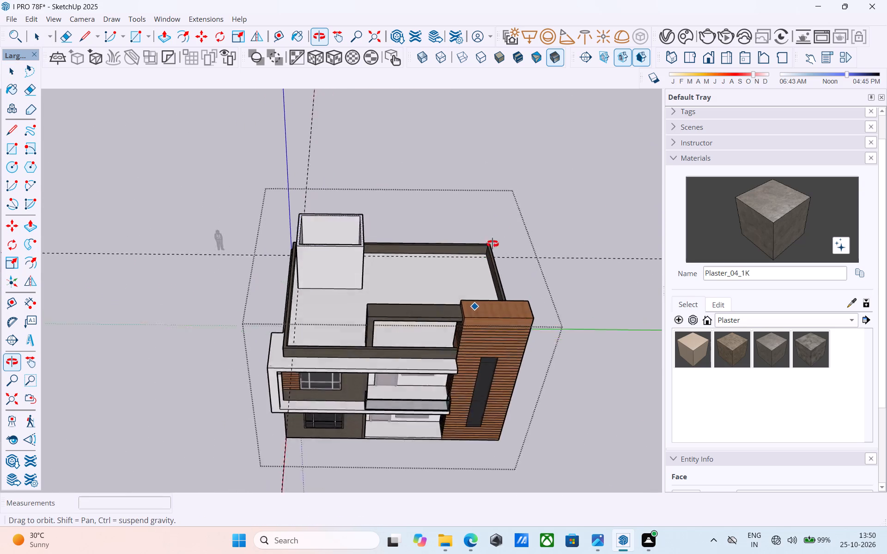
middle_drag(492, 244, 573, 149)
middle_drag(474, 242, 529, 215)
scroll(348, 257, up, 10)
scroll(340, 252, down, 6)
middle_click(333, 253)
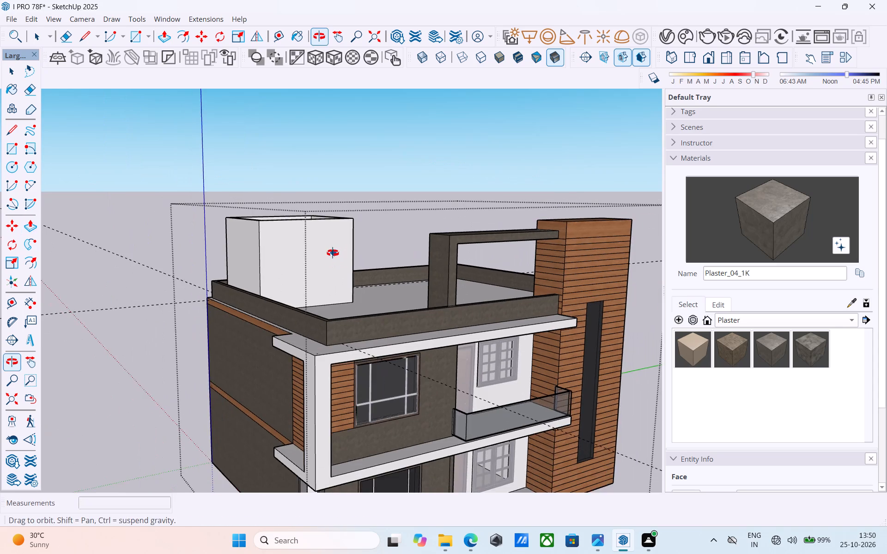
scroll(333, 253, up, 2)
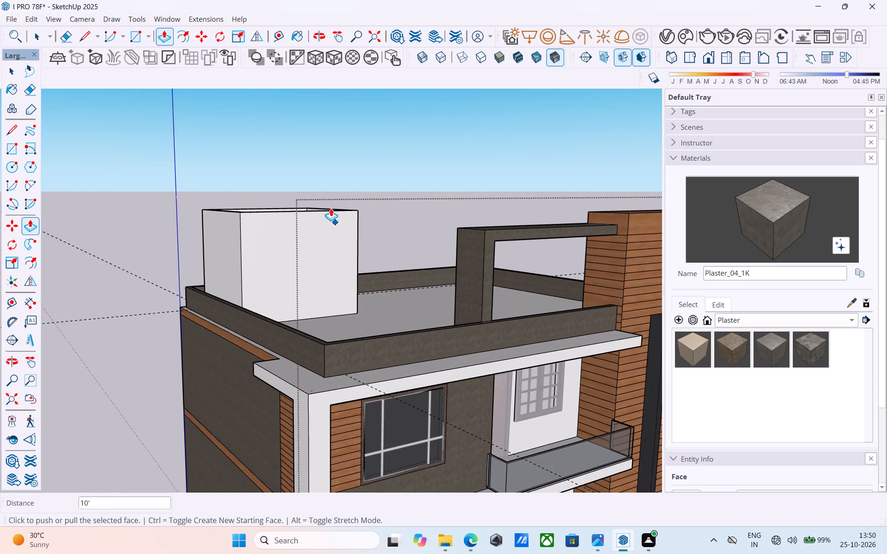
scroll(298, 190, up, 8)
scroll(281, 197, down, 4)
middle_drag(281, 200, 368, 226)
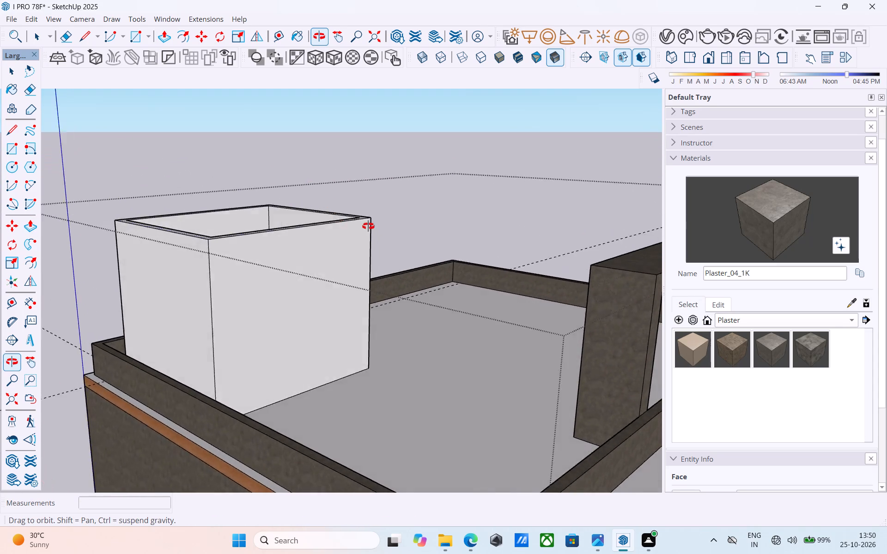
middle_drag(368, 226, 439, 221)
scroll(436, 221, down, 3)
middle_drag(421, 230, 407, 234)
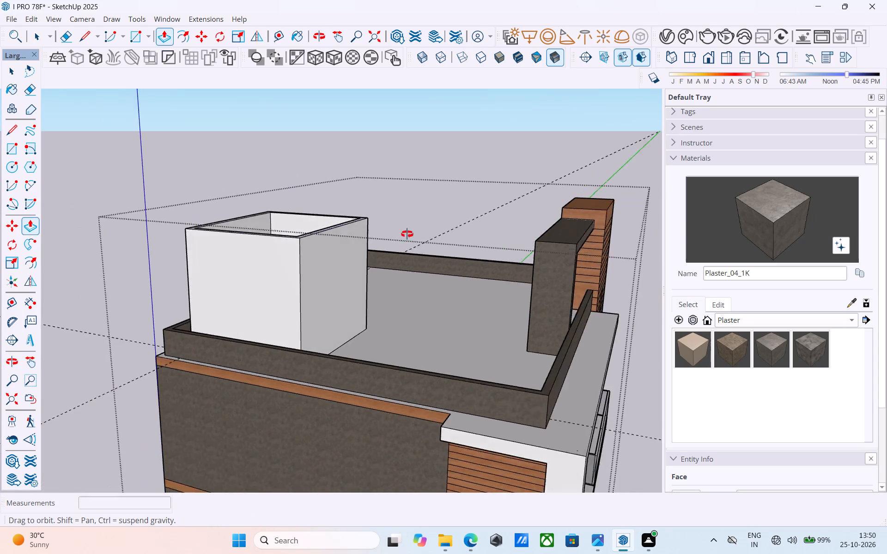
middle_drag(407, 234, 288, 315)
scroll(252, 317, up, 5)
middle_drag(266, 325, 173, 356)
scroll(228, 337, up, 3)
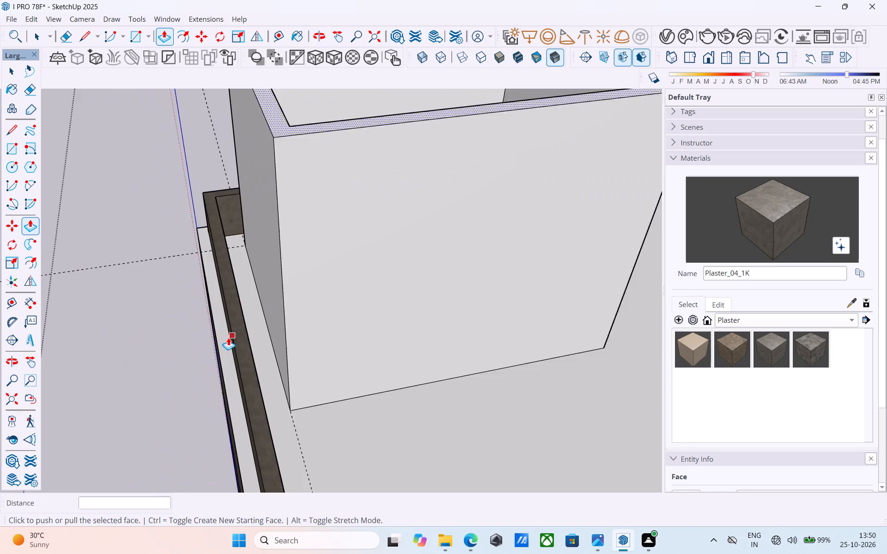
scroll(228, 337, up, 2)
scroll(274, 313, down, 3)
middle_drag(271, 313, 287, 359)
scroll(291, 359, up, 1)
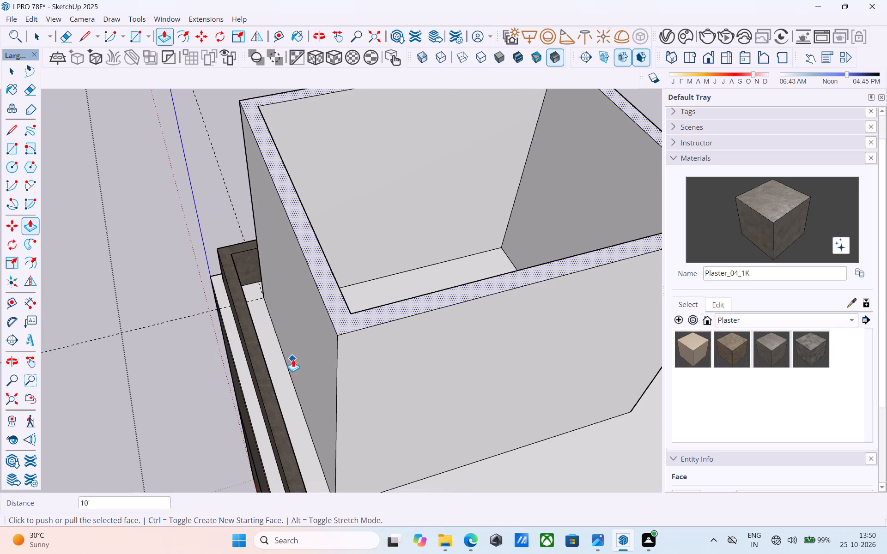
key(space)
click(297, 356)
key(p)
click(299, 362)
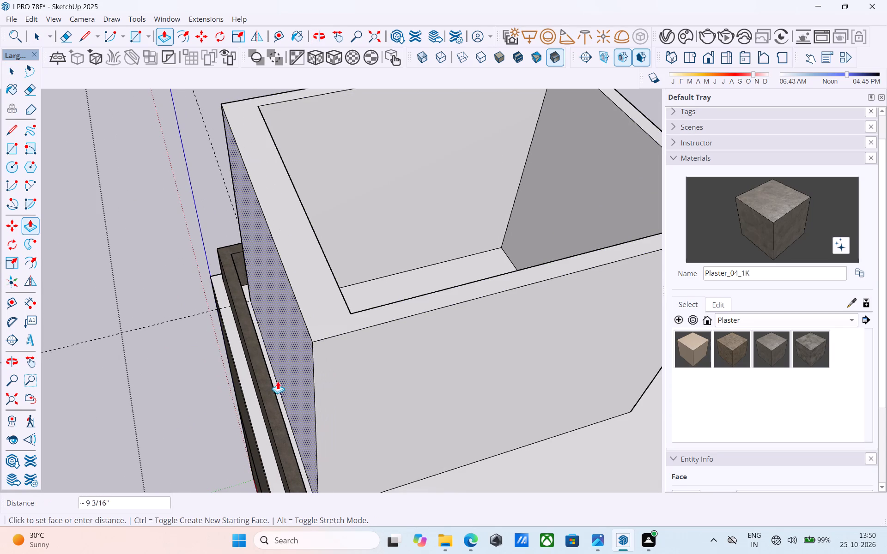
click(273, 382)
Push the inner face of that thickened wall about 1' toward the side parapet, matching the other walls' thickness.
middle_drag(276, 378, 128, 396)
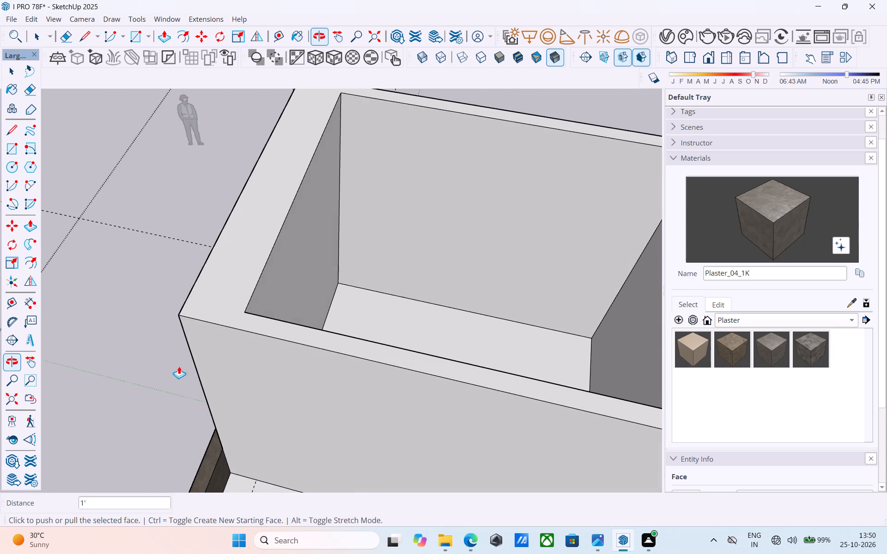
key(space)
click(281, 300)
key(p)
click(281, 300)
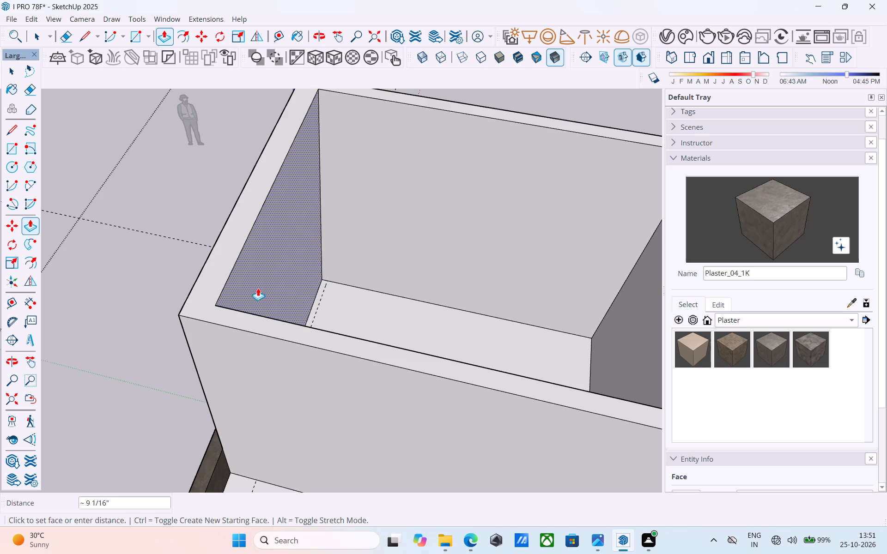
click(251, 284)
Draw a rectangle about 12' by 9' across the rooftop room's open top between opposite inner wall corners.
middle_drag(254, 283, 406, 326)
key(space)
scroll(379, 320, down, 3)
middle_drag(245, 351, 255, 346)
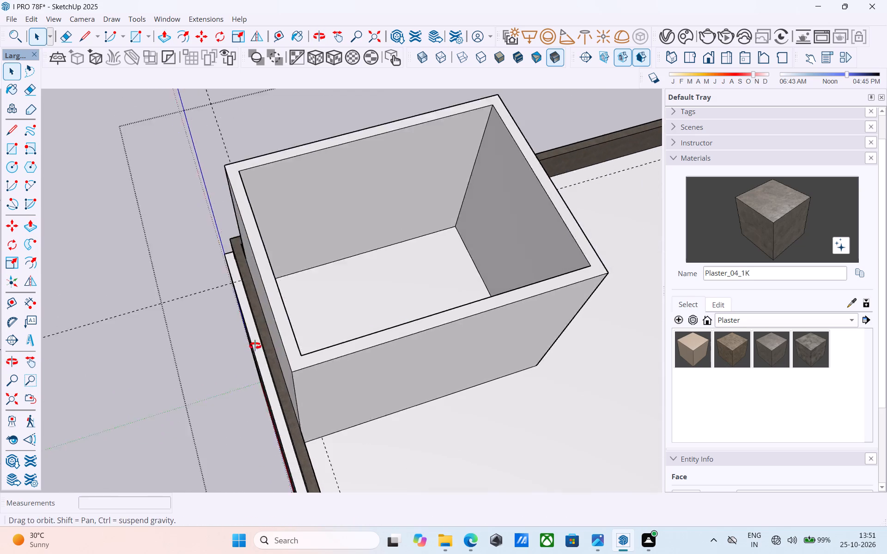
middle_drag(255, 346, 367, 307)
scroll(235, 322, down, 7)
middle_drag(349, 301, 464, 178)
middle_drag(329, 239, 254, 281)
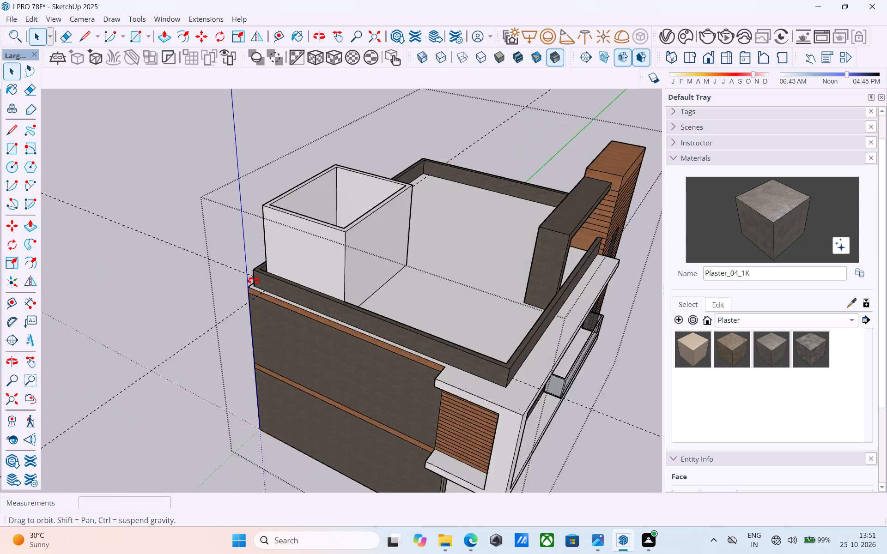
middle_drag(254, 281, 182, 329)
scroll(179, 331, up, 9)
scroll(182, 329, down, 6)
middle_drag(182, 329, 219, 319)
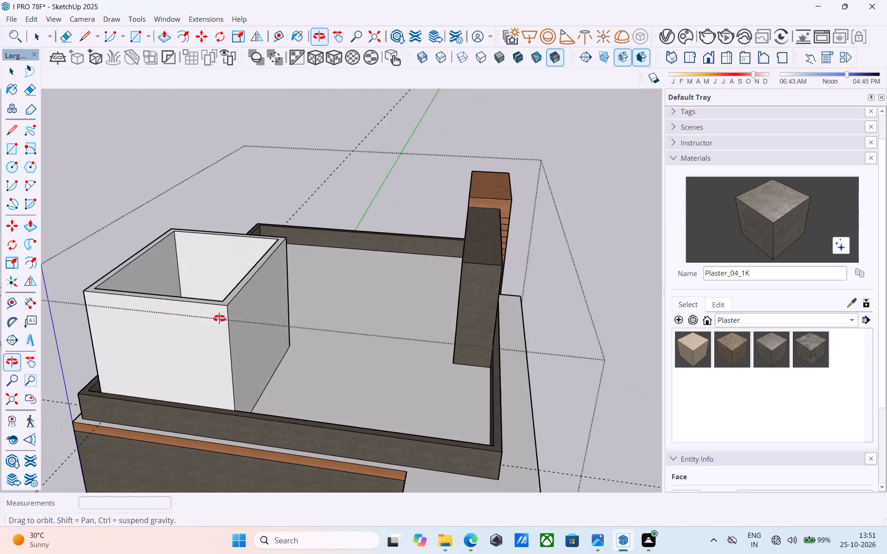
middle_drag(219, 319, 292, 403)
scroll(332, 355, down, 4)
middle_drag(333, 357, 288, 356)
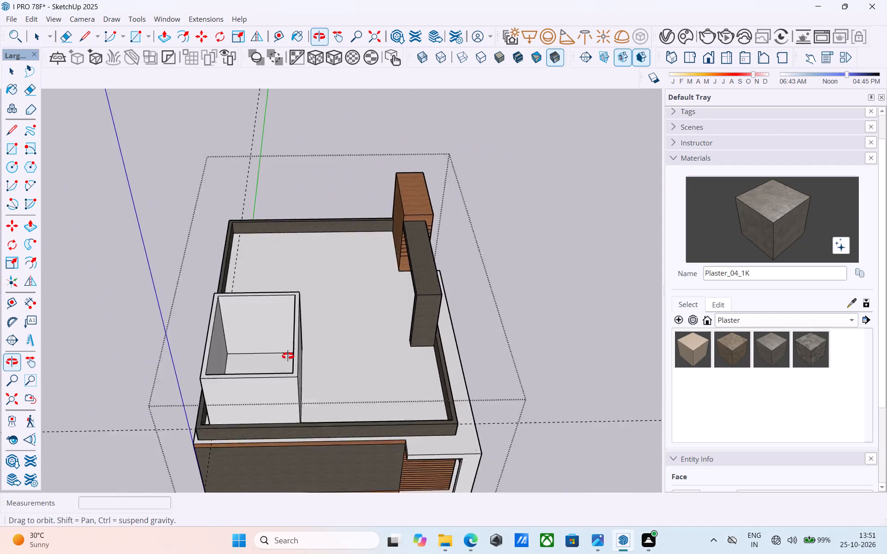
middle_drag(288, 356, 236, 328)
scroll(217, 258, up, 7)
key(r)
scroll(196, 270, up, 3)
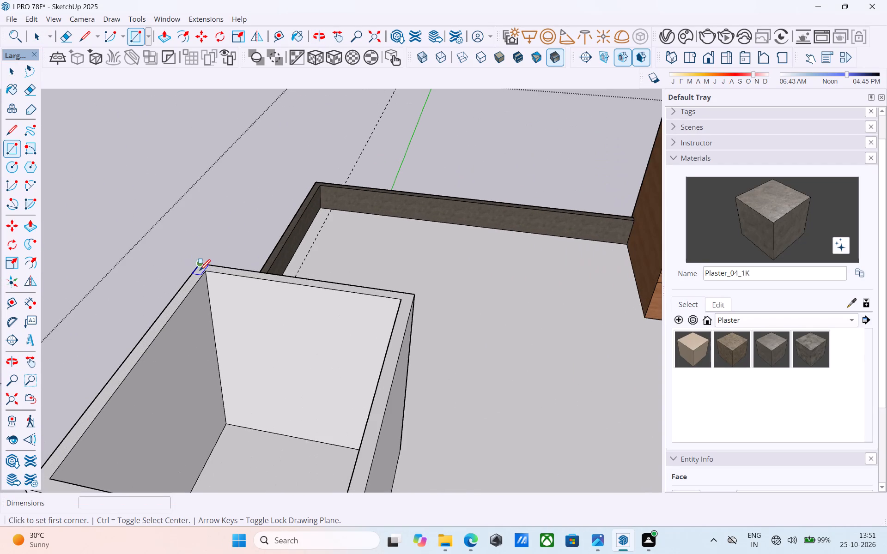
click(207, 275)
scroll(207, 274, down, 5)
scroll(270, 391, up, 3)
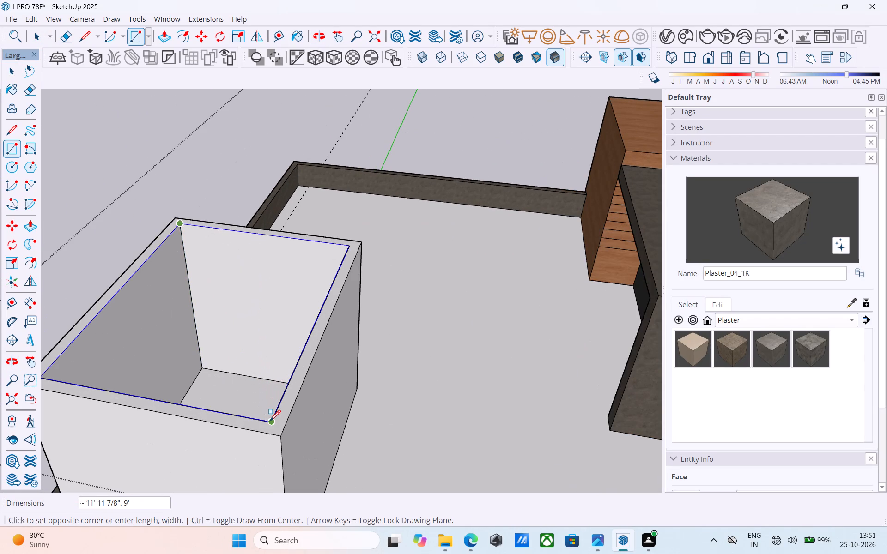
click(270, 422)
Reverse the new face that closes the top of the rooftop room.
key(space)
click(261, 396)
right_click(261, 396)
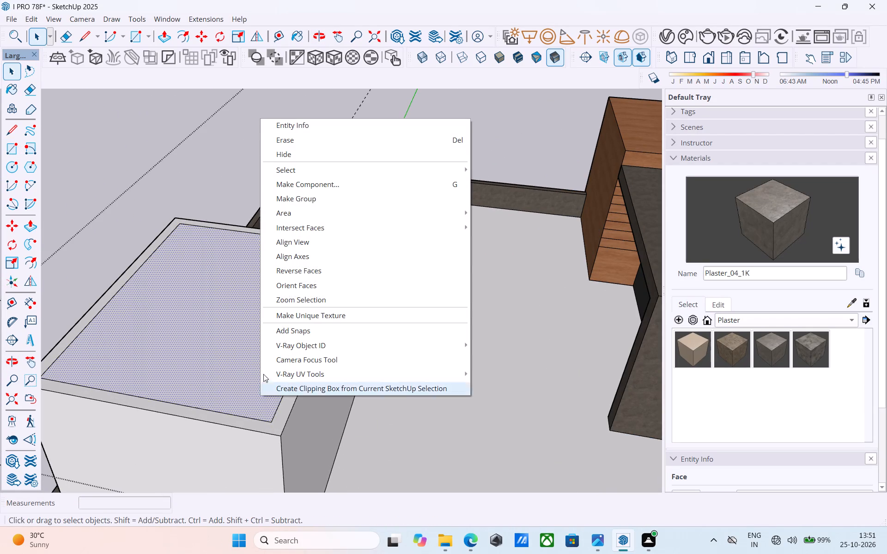
click(318, 264)
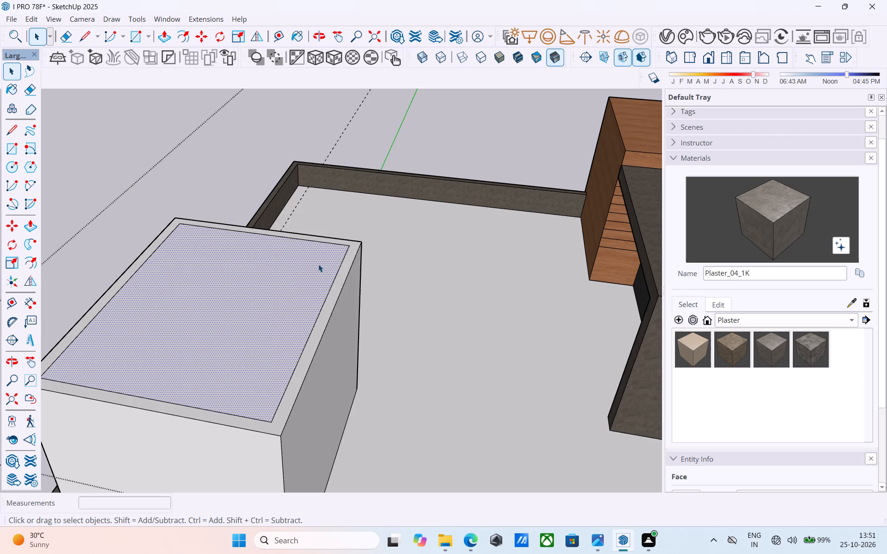
scroll(318, 264, down, 5)
middle_drag(318, 264, 299, 245)
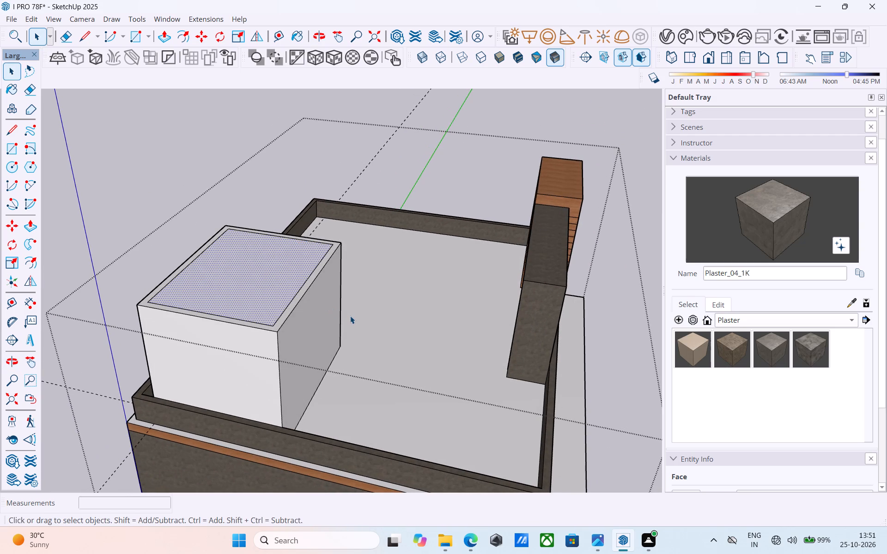
Save the model.
key(ctrl+s)
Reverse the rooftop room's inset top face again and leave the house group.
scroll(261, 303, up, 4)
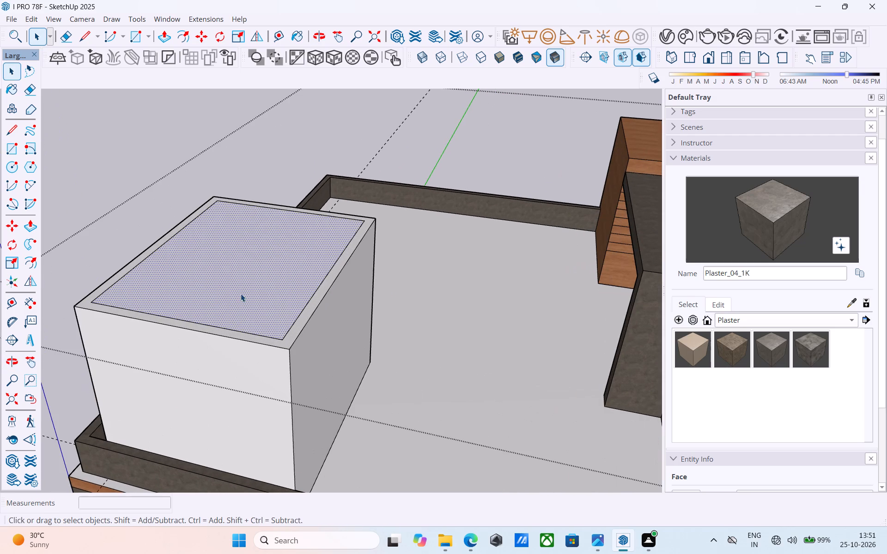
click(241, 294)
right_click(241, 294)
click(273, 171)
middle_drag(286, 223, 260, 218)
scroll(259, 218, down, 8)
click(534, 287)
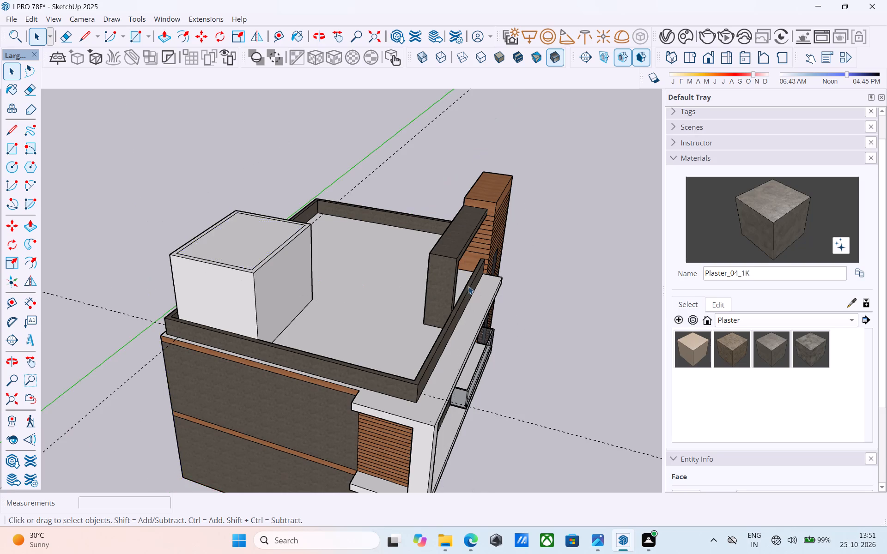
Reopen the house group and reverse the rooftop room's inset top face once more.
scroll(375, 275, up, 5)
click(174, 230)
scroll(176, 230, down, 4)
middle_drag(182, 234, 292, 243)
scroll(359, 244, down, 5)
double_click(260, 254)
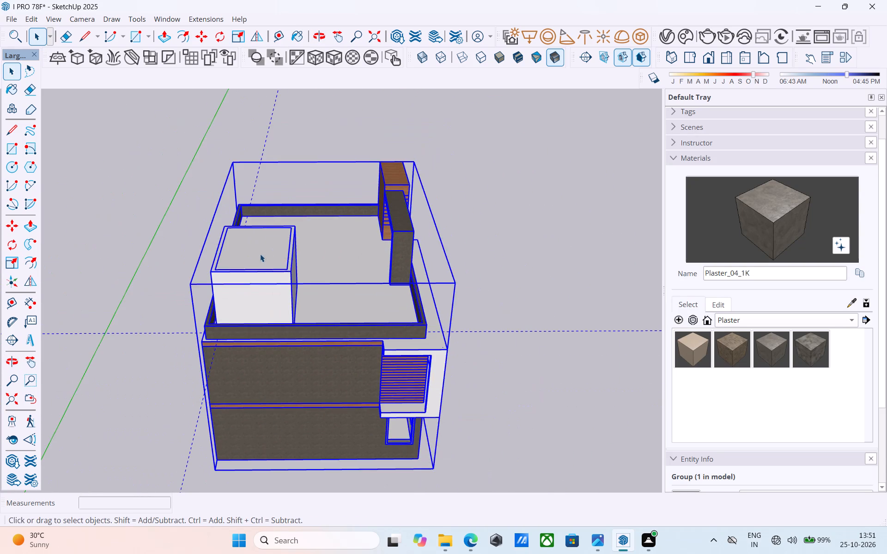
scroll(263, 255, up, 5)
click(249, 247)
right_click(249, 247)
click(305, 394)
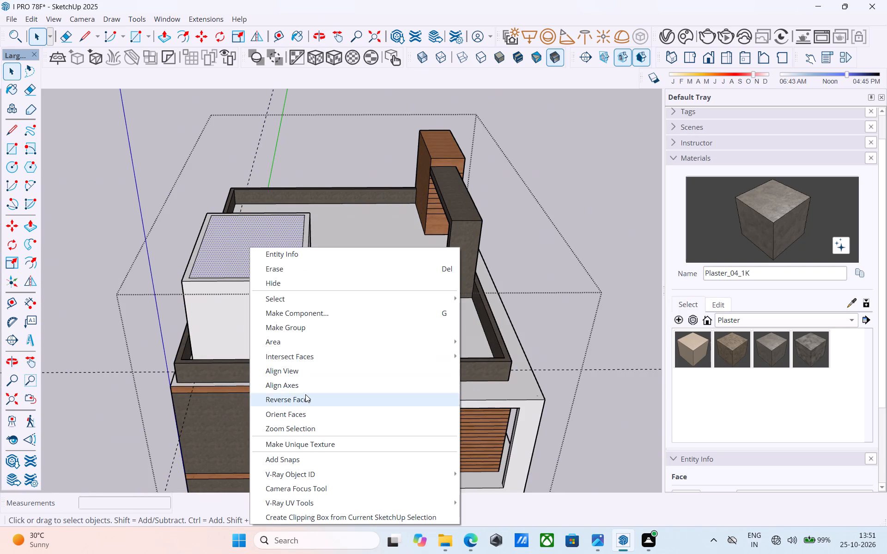
Draw a 6" vertical line upward from each of two diagonally opposite corners of the room's inset top face.
scroll(249, 254, up, 7)
middle_click(217, 231)
scroll(213, 231, up, 1)
key(l)
scroll(219, 209, up, 4)
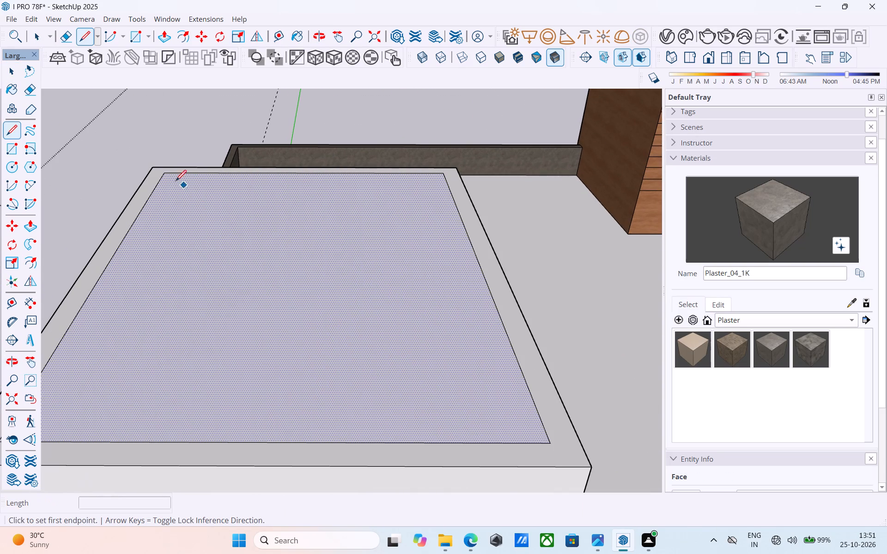
click(165, 175)
text(6")
key(Return)
key(space)
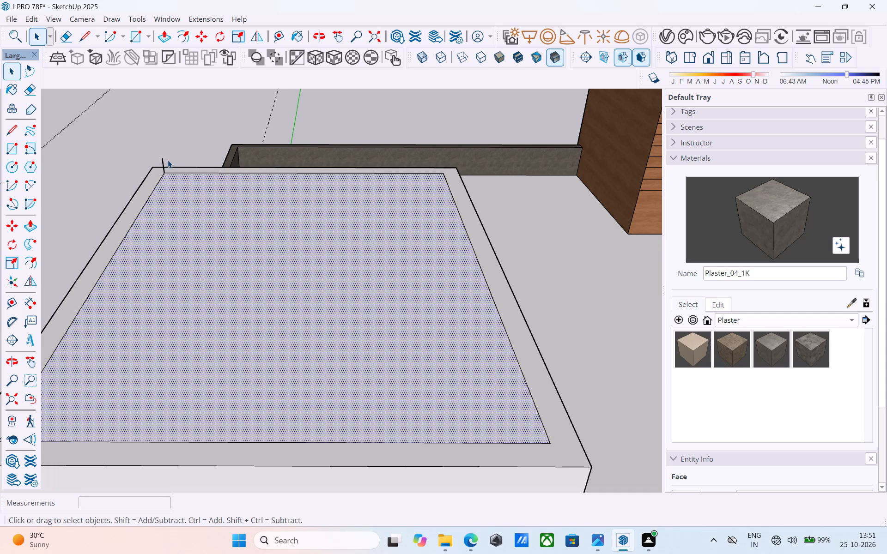
key(l)
scroll(168, 160, down, 5)
middle_drag(314, 289, 299, 288)
scroll(303, 287, up, 7)
click(302, 258)
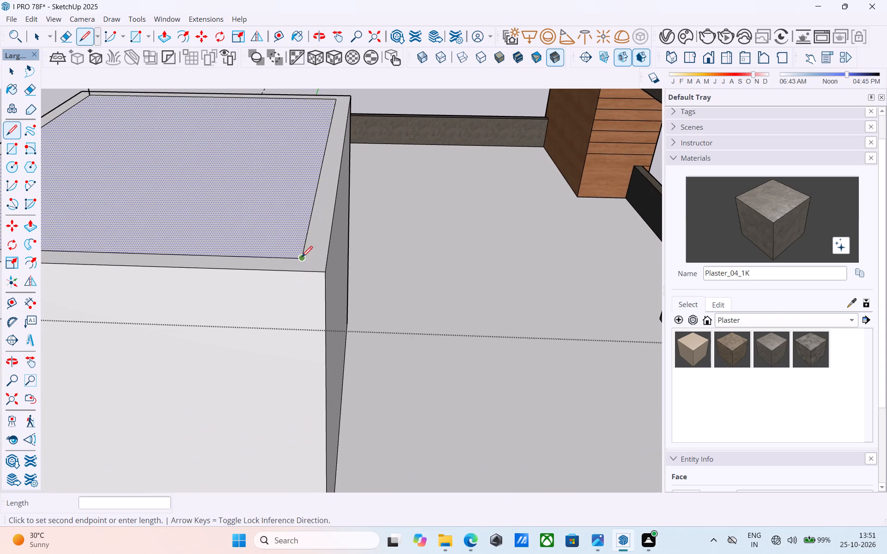
text(6")
key(Return)
key(space)
Draw a horizontal rectangle between the upper ends of the two 6" vertical lines above the room.
key(r)
scroll(295, 220, down, 6)
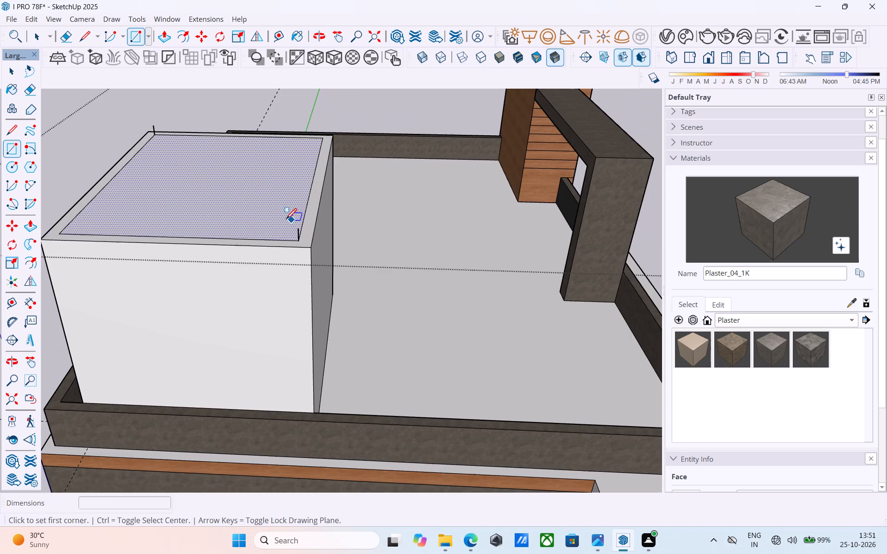
shift+middle_drag(287, 225, 254, 232)
scroll(207, 128, up, 4)
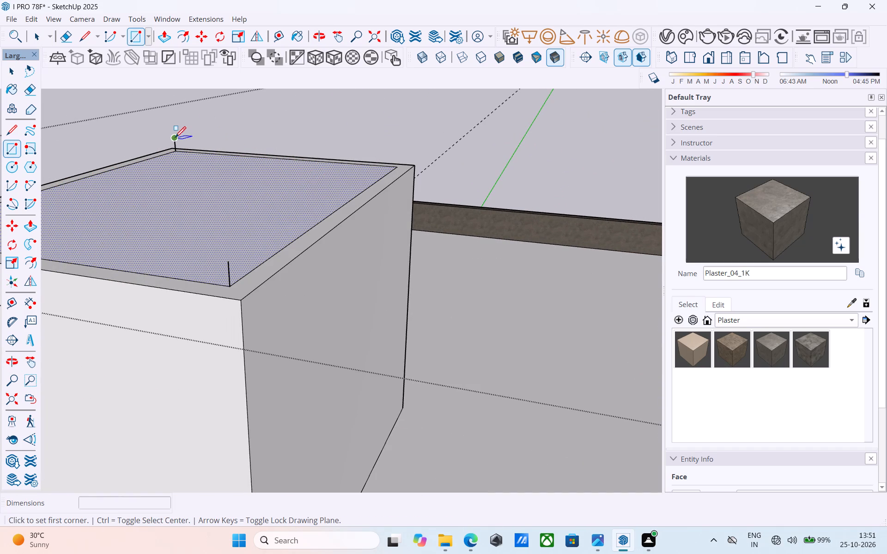
click(175, 138)
click(231, 261)
Draw a vertical edge joining the raised rectangle to the inset face at the house's outer rear corner.
scroll(334, 223, down, 6)
middle_drag(227, 214, 316, 209)
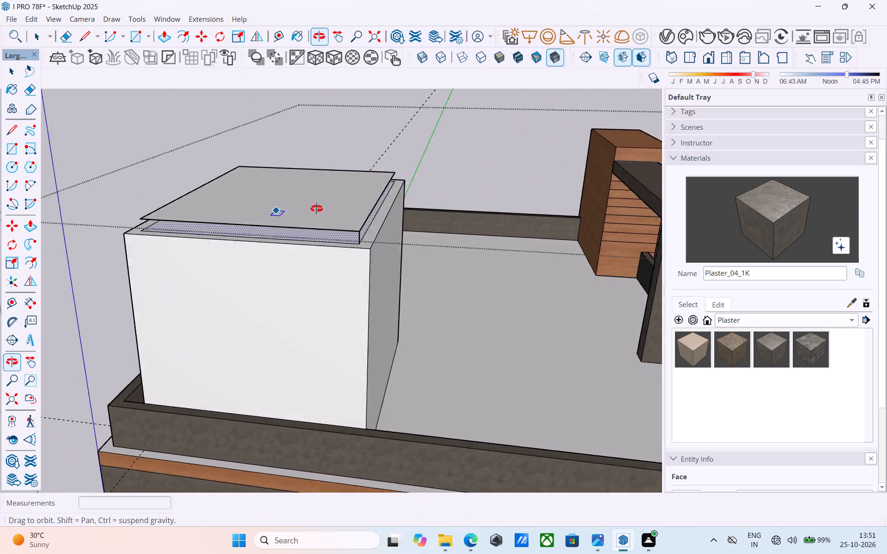
middle_drag(316, 209, 331, 242)
scroll(262, 289, up, 15)
scroll(219, 312, up, 2)
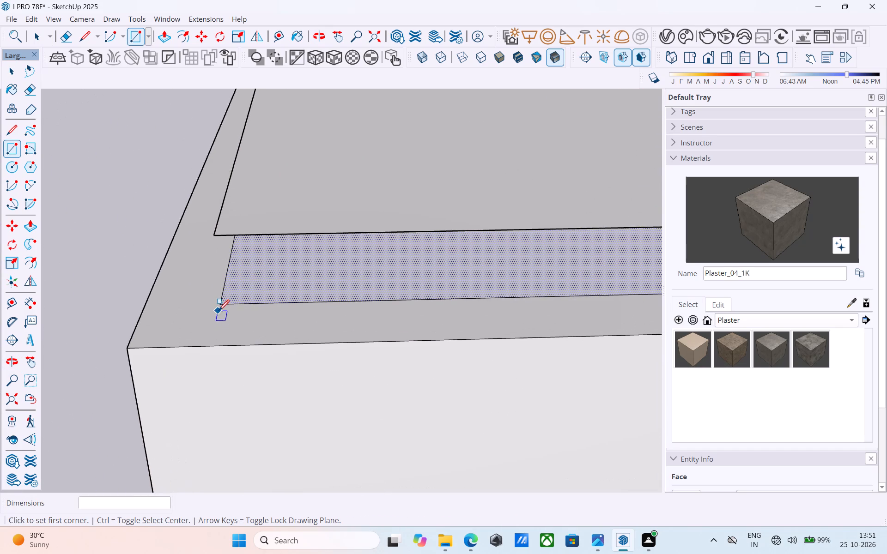
scroll(219, 312, up, 4)
key(l)
click(222, 298)
click(207, 193)
scroll(196, 211, down, 8)
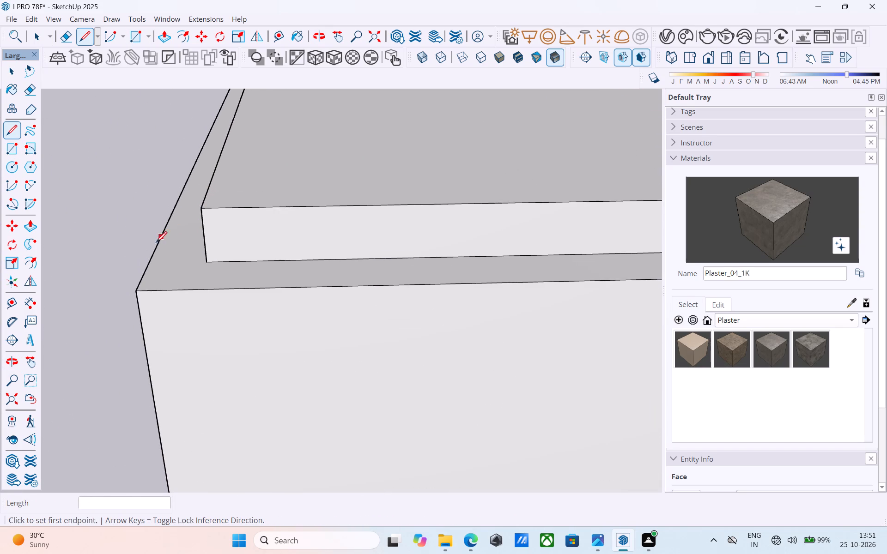
Draw the last vertical edge at the raised slab's corner facing the open roof to close its remaining sides.
scroll(156, 243, down, 2)
middle_drag(280, 227, 173, 248)
scroll(161, 246, down, 10)
middle_drag(300, 237, 73, 299)
middle_drag(301, 250, 65, 273)
scroll(279, 257, up, 1)
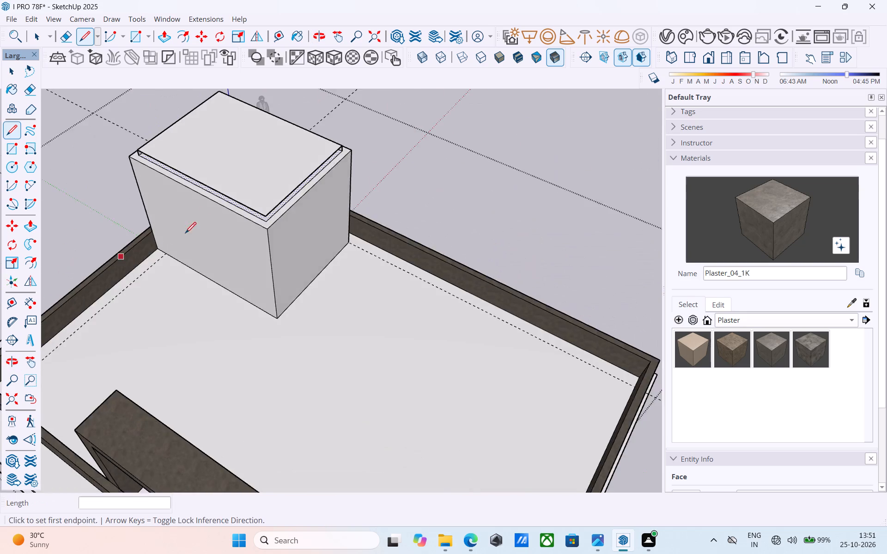
scroll(195, 221, up, 11)
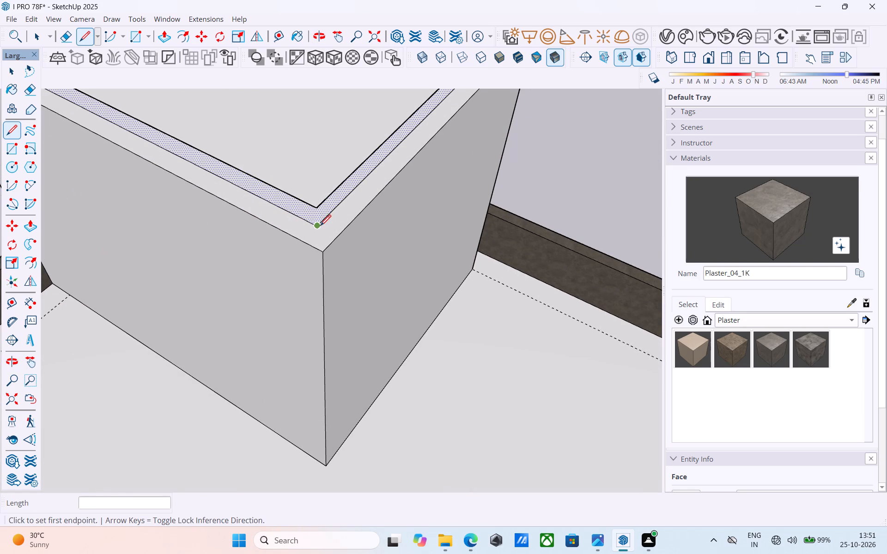
click(320, 227)
click(315, 211)
scroll(318, 218, down, 10)
middle_drag(322, 260, 148, 263)
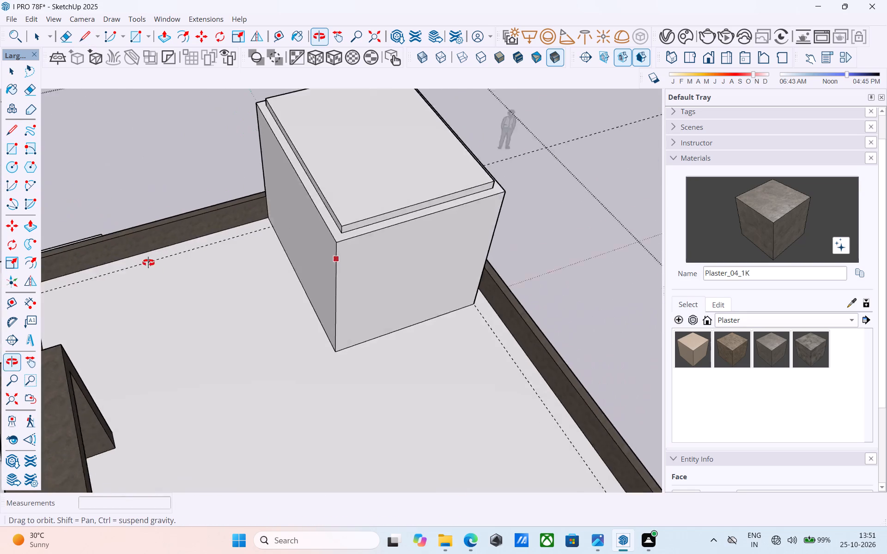
Push/Pull the raised slab's first side facing the open roof outward 6" to sit flush with the room wall.
middle_drag(148, 263, 146, 262)
scroll(149, 260, down, 5)
middle_drag(238, 255, 255, 220)
scroll(275, 204, up, 5)
middle_drag(274, 219, 266, 142)
scroll(266, 141, up, 5)
key(space)
scroll(264, 134, down, 1)
middle_drag(264, 134, 265, 162)
scroll(281, 194, up, 7)
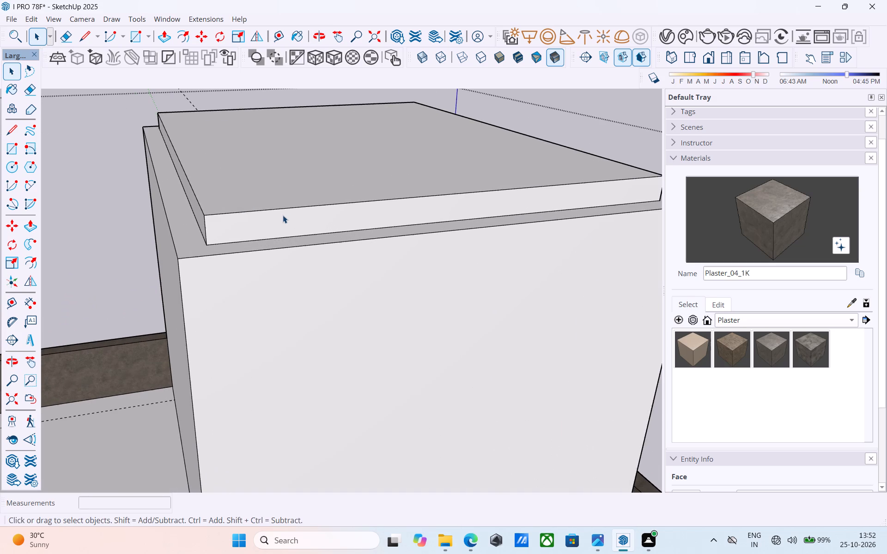
click(283, 215)
key(p)
click(283, 217)
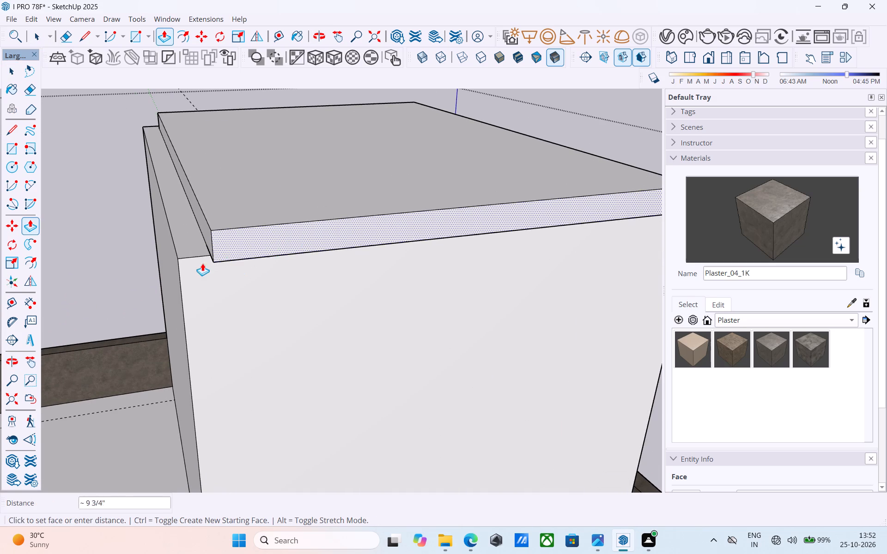
click(186, 262)
Push/Pull the slab's other side facing the open roof outward 6" to meet the room wall below.
middle_drag(195, 265, 298, 276)
scroll(491, 221, down, 6)
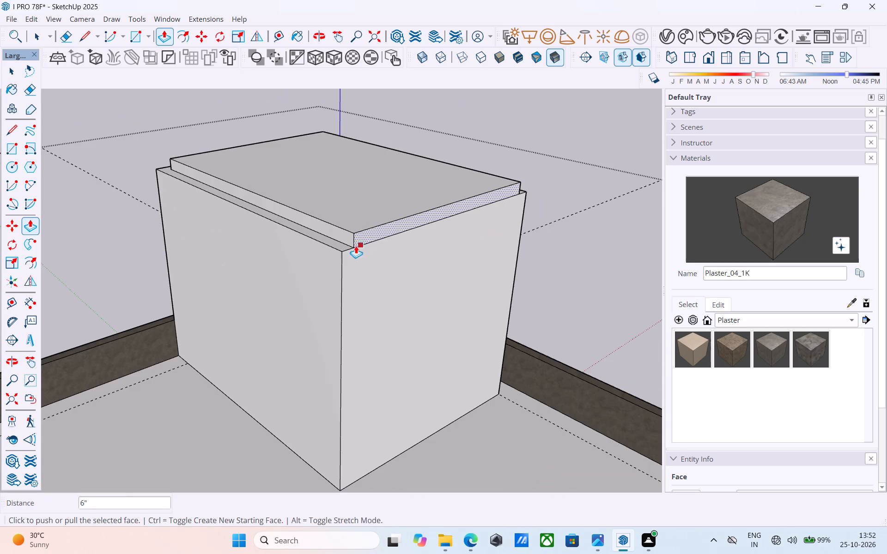
scroll(347, 240, up, 5)
key(space)
click(344, 237)
key(p)
click(343, 236)
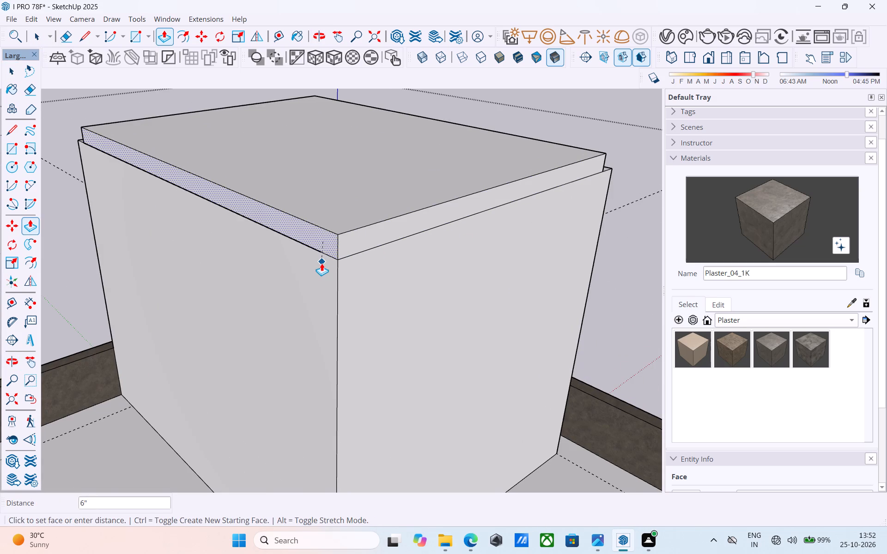
click(322, 263)
Push/Pull the slab's rear side outward 6" to align it with the room's rear wall.
scroll(320, 264, down, 5)
key(space)
middle_drag(407, 236, 126, 283)
scroll(308, 238, down, 4)
middle_drag(410, 239, 109, 265)
scroll(206, 169, up, 2)
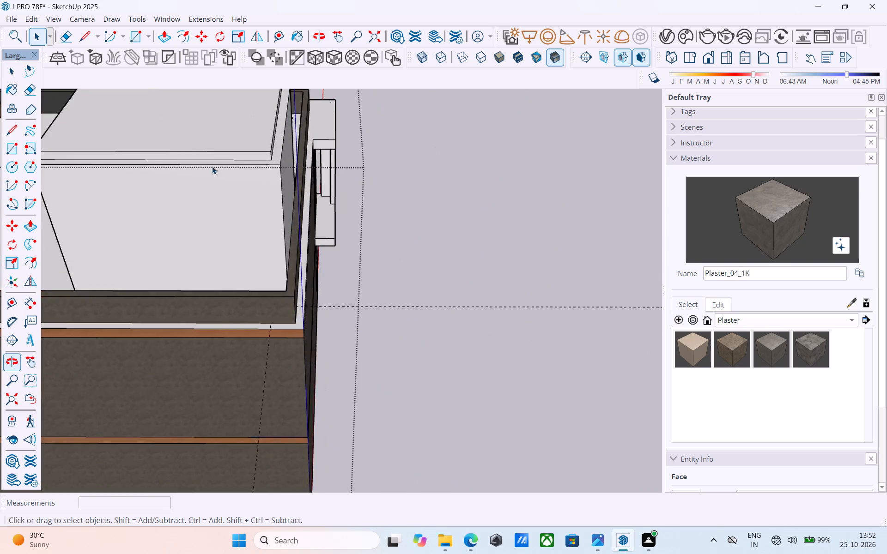
scroll(212, 166, up, 10)
click(280, 156)
key(p)
click(280, 156)
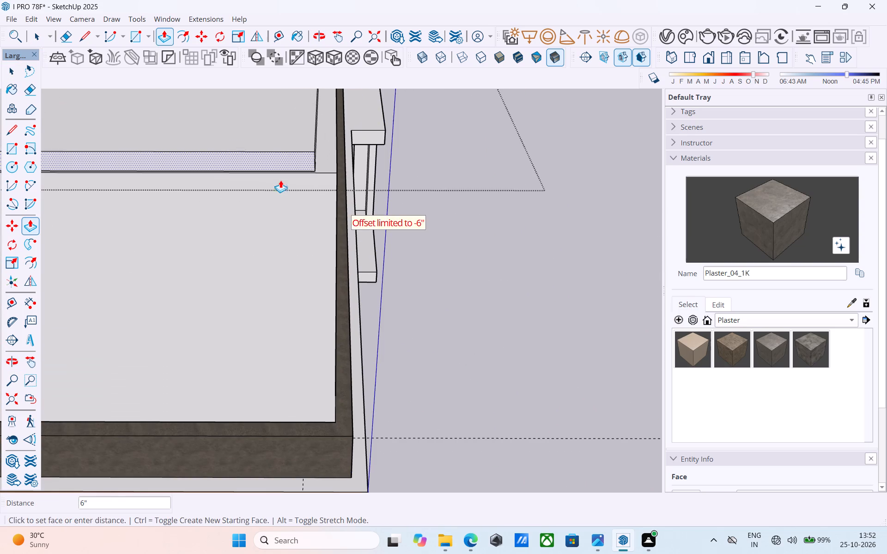
click(279, 185)
Push/Pull the slab's last side, above the house's side wall, outward about 6" to align it with the room wall.
scroll(346, 195, down, 9)
middle_drag(393, 260, 215, 223)
scroll(235, 113, up, 15)
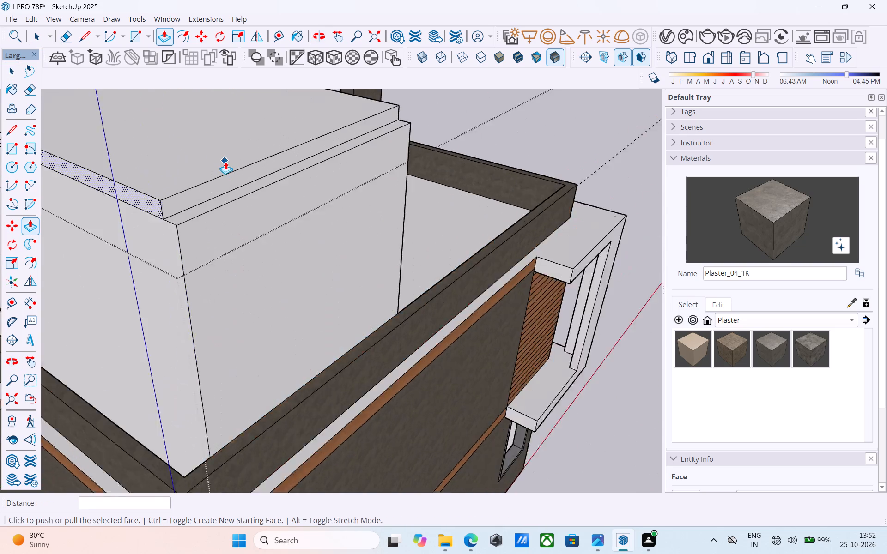
scroll(225, 162, up, 4)
key(space)
click(213, 187)
key(p)
click(213, 188)
click(226, 241)
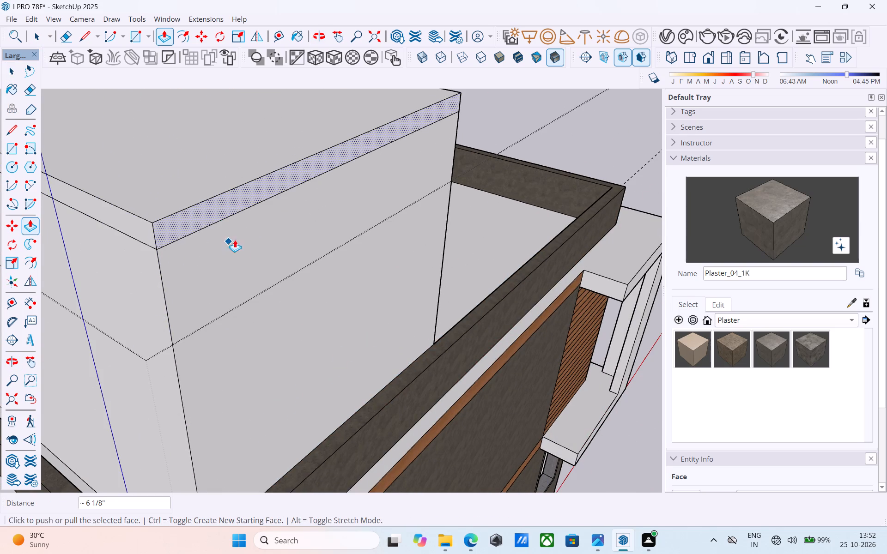
Push/Pull the slab's top face up 3" to thicken it.
scroll(242, 244, down, 11)
middle_drag(349, 254, 367, 294)
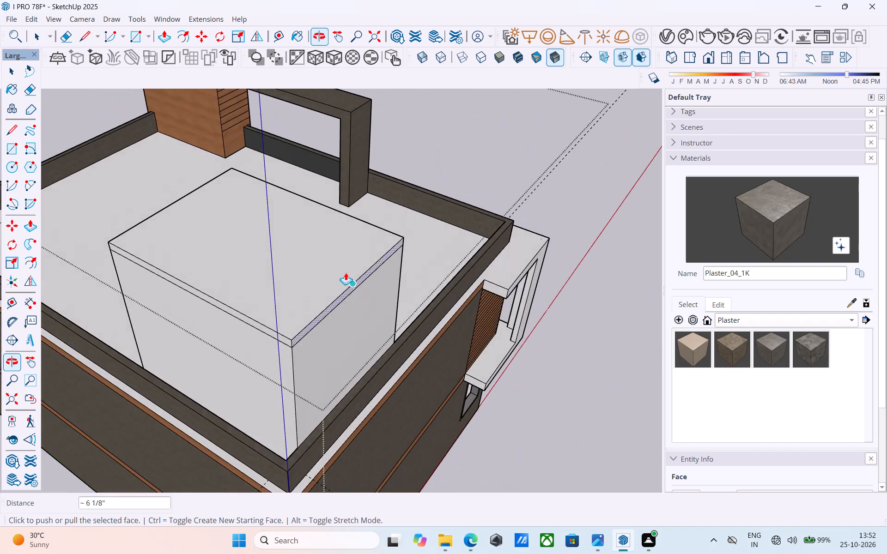
scroll(340, 270, up, 4)
key(space)
click(316, 268)
key(p)
click(319, 266)
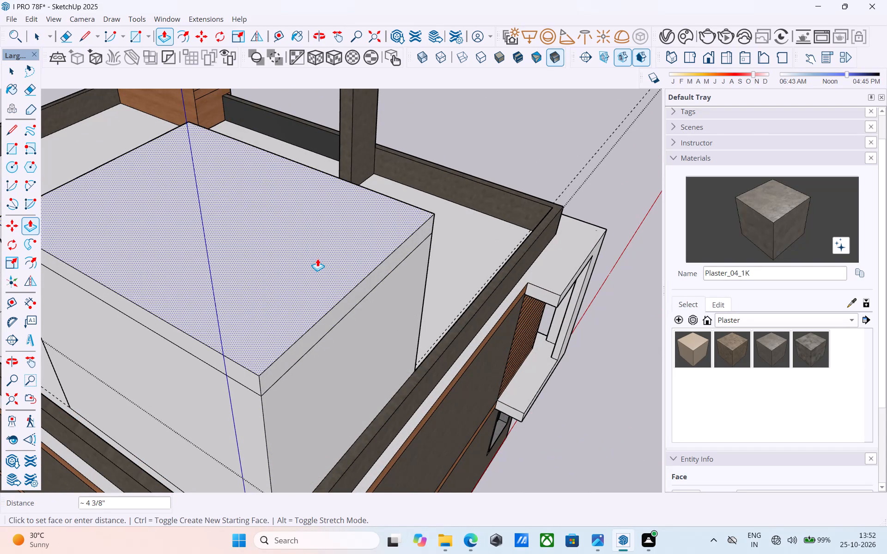
text(3")
key(Return)
key(space)
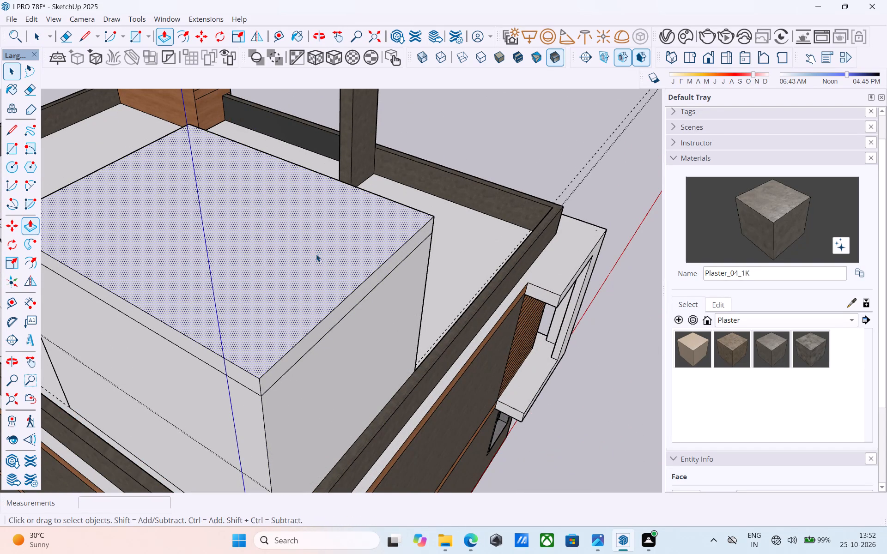
Raise the slab's top face another 3" with Push/Pull.
scroll(317, 254, down, 6)
scroll(449, 234, down, 4)
middle_drag(461, 247, 166, 161)
scroll(252, 259, down, 5)
middle_drag(227, 232, 173, 181)
scroll(184, 166, up, 15)
middle_drag(255, 232, 263, 284)
click(263, 267)
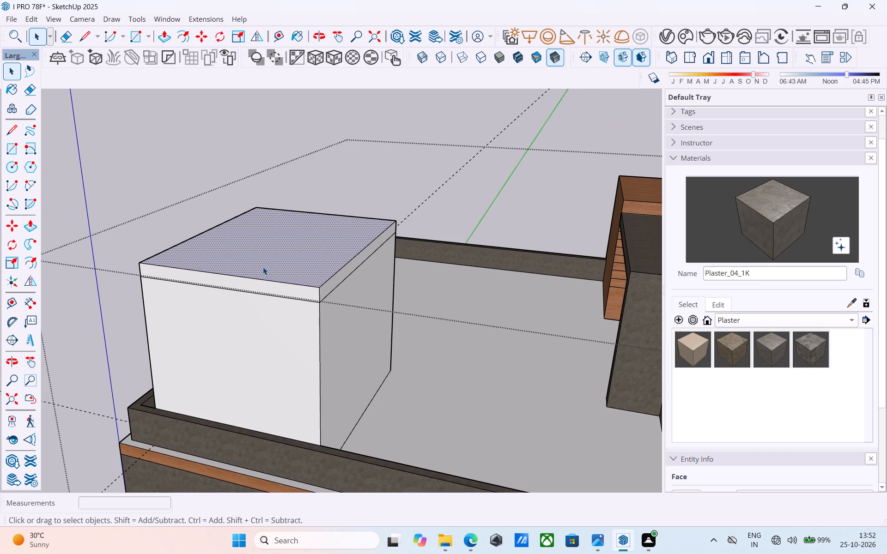
scroll(263, 267, up, 1)
key(p)
click(263, 267)
text(3")
key(Return)
Extend two adjacent side faces of the slab outward 1' each to overhang the room walls.
key(space)
click(271, 282)
scroll(270, 286, up, 1)
key(p)
click(270, 286)
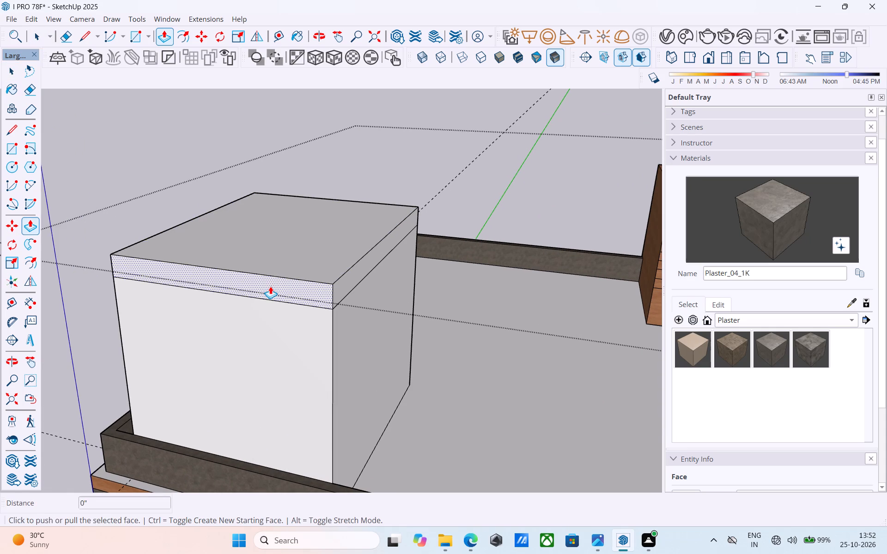
text(1')
key(Return)
middle_drag(368, 287, 268, 289)
scroll(269, 289, up, 4)
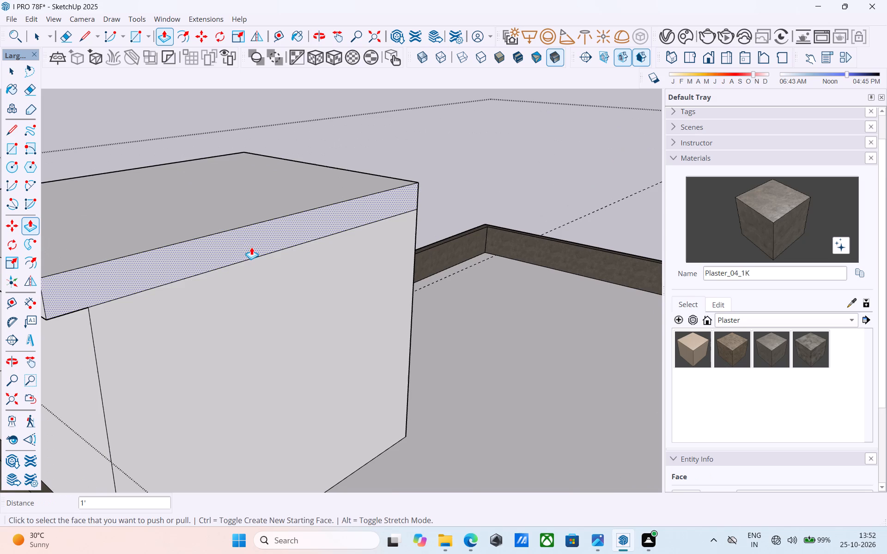
double_click(243, 235)
Repeat the 1' outward extension on the slab's remaining two side faces.
scroll(243, 235, down, 4)
middle_drag(263, 253, 506, 273)
scroll(529, 270, down, 5)
middle_drag(281, 293, 704, 288)
scroll(456, 265, up, 2)
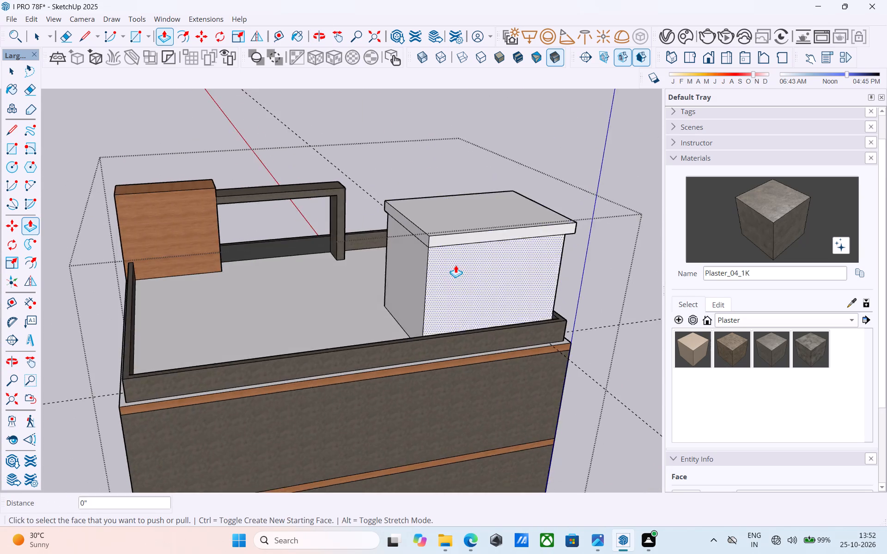
scroll(456, 265, up, 6)
double_click(435, 215)
double_click(372, 197)
Examine the whole house from the front and side with the overhanging slab on the rooftop room.
scroll(338, 212, down, 5)
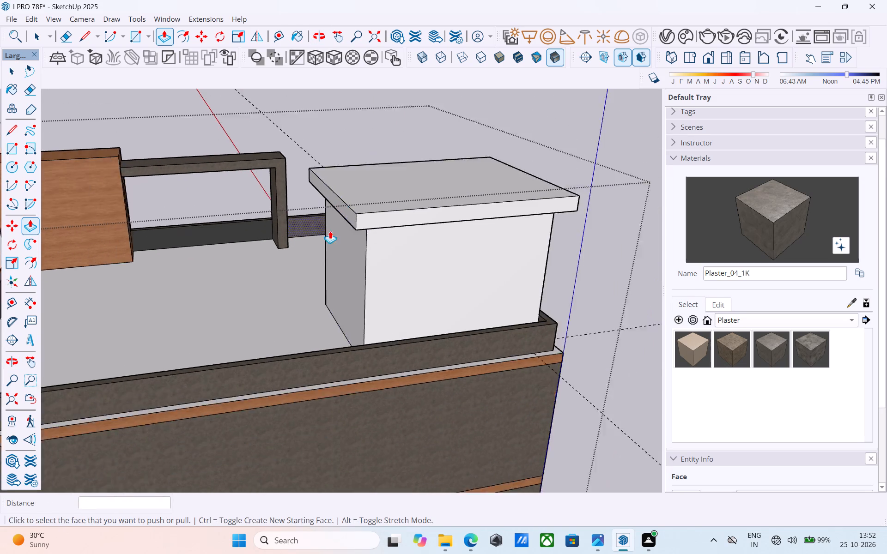
middle_drag(394, 228, 140, 255)
scroll(349, 223, down, 5)
middle_drag(394, 240, 30, 254)
scroll(236, 337, down, 3)
middle_drag(232, 322, 179, 224)
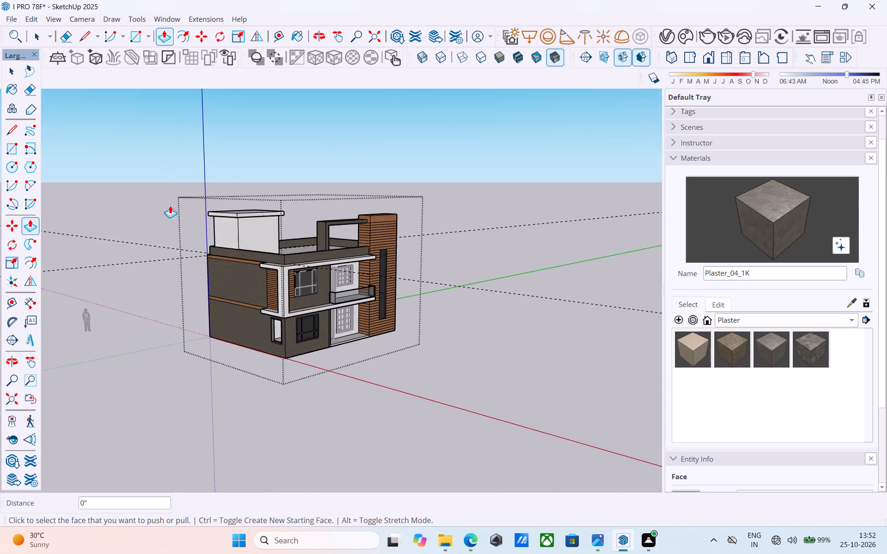
scroll(212, 212, up, 6)
middle_drag(247, 223, 237, 223)
middle_drag(292, 319, 304, 337)
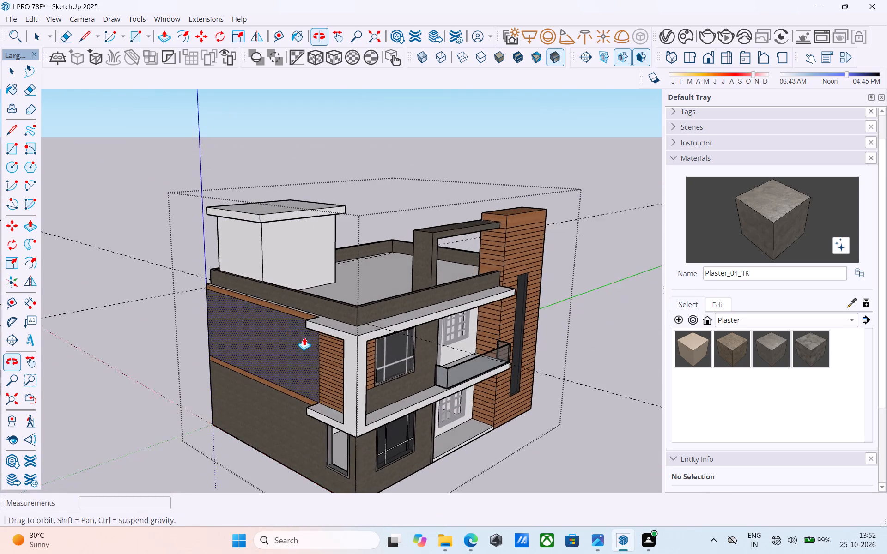
middle_drag(304, 337, 294, 338)
scroll(394, 274, up, 6)
middle_drag(308, 265, 247, 253)
scroll(247, 253, down, 6)
middle_drag(229, 300, 223, 337)
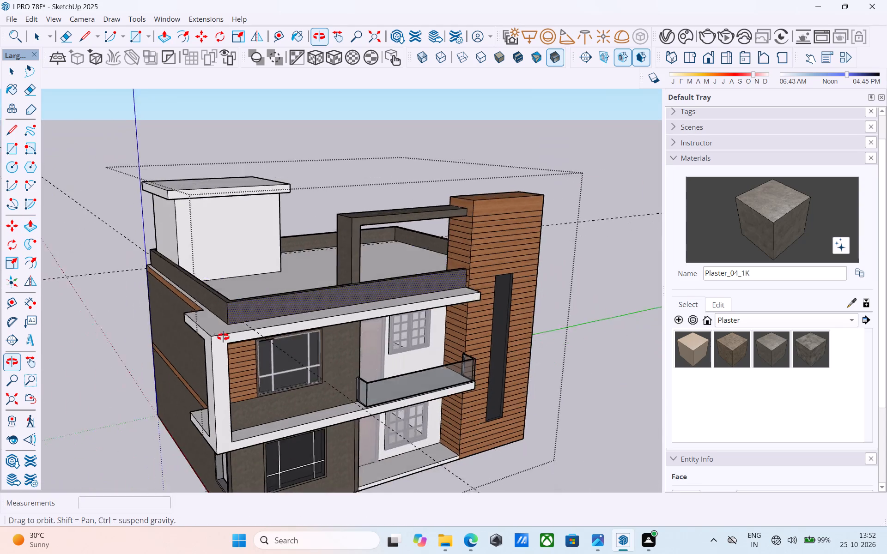
middle_drag(223, 337, 225, 357)
Erase the horizontal groove lines on the wood tower's inner side face between the parapet and the plastered frame.
scroll(485, 250, up, 12)
middle_drag(435, 249, 474, 234)
key(e)
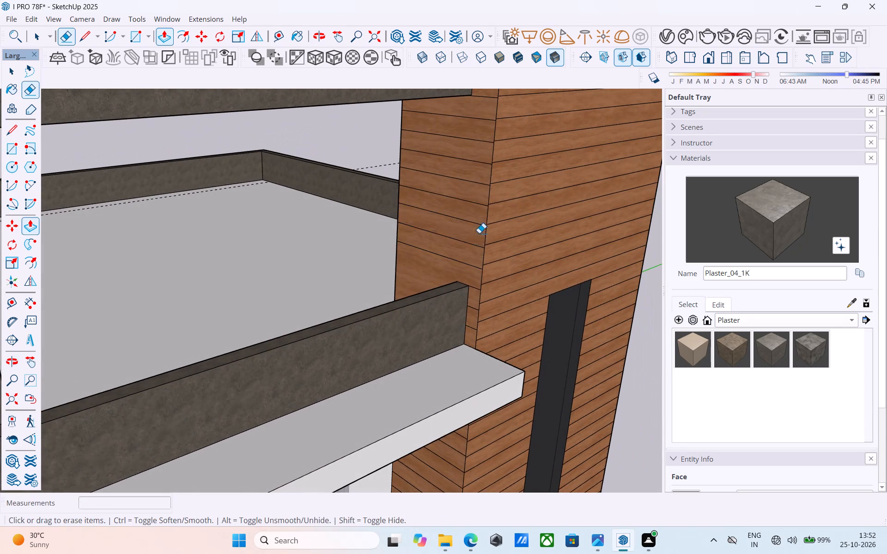
drag(461, 262, 480, 136)
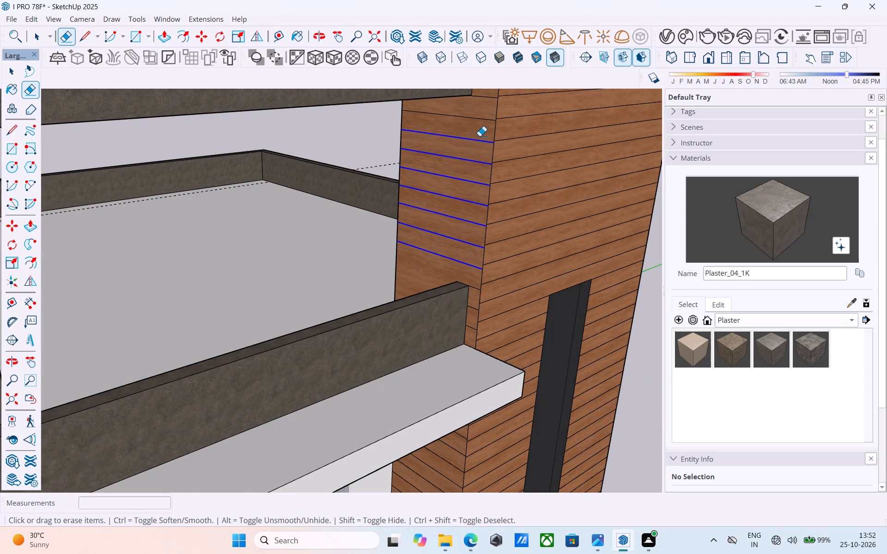
drag(480, 136, 486, 102)
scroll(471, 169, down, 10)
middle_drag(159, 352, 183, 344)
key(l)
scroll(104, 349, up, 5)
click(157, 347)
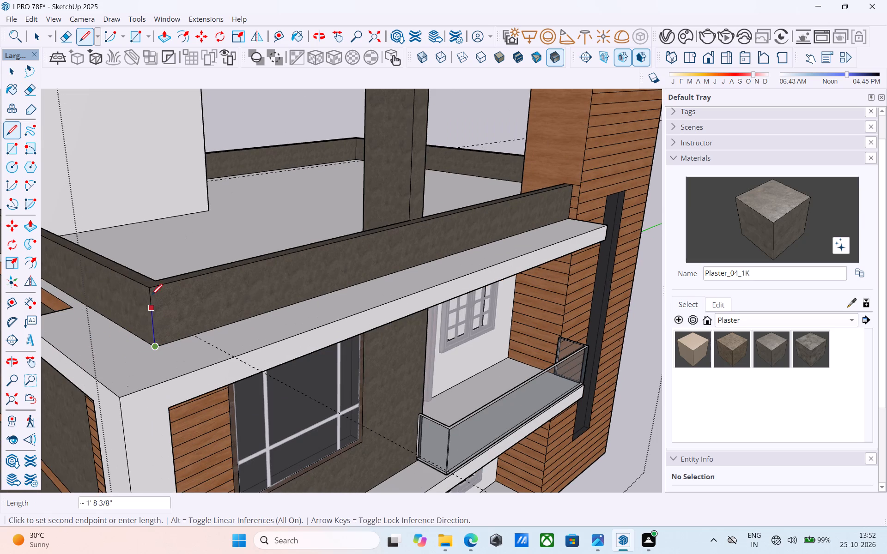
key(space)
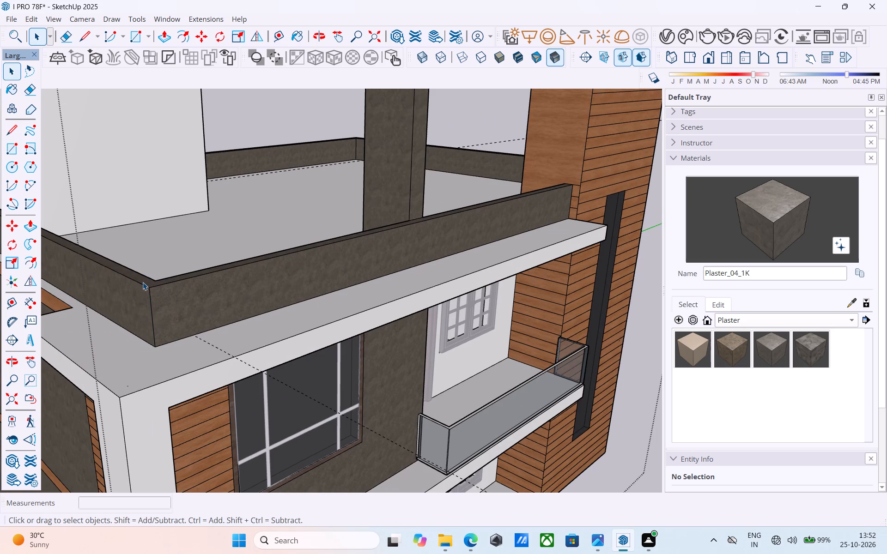
Raise the top face of the roof parapet 1' with Push/Pull.
click(143, 282)
scroll(144, 281, up, 2)
key(p)
click(144, 281)
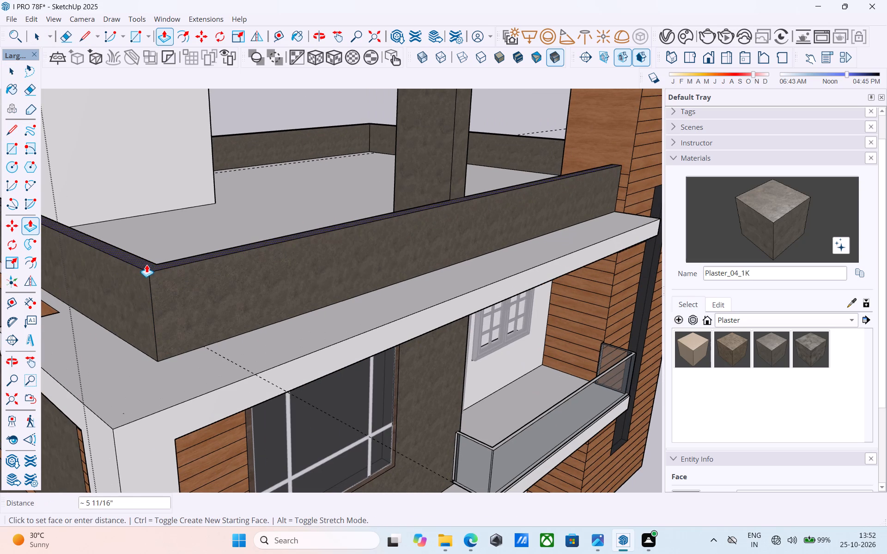
key(1)
key(apostrophe)
key(Return)
key(space)
Examine the house's overall proportions with the raised parapet.
scroll(148, 263, down, 12)
middle_drag(176, 262, 197, 243)
scroll(381, 254, down, 6)
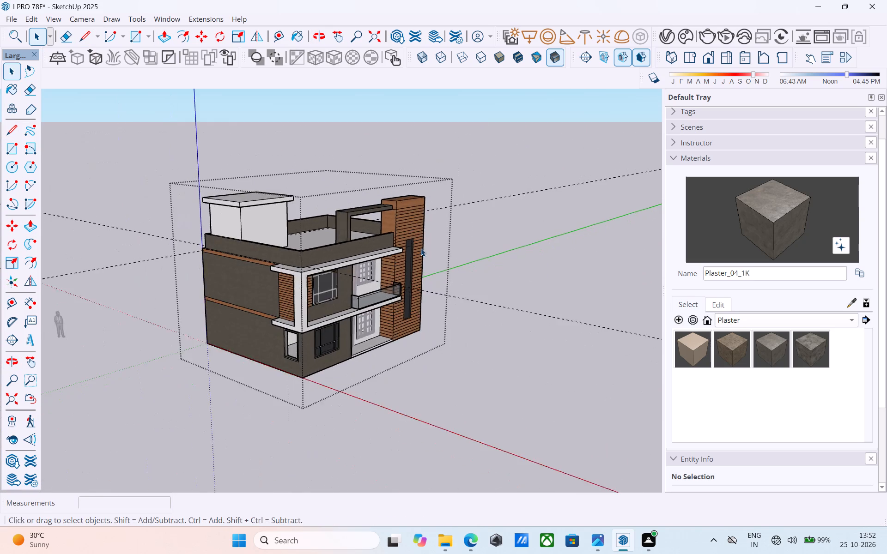
scroll(421, 248, down, 2)
middle_drag(248, 246, 130, 258)
scroll(215, 225, up, 7)
middle_drag(249, 219, 294, 212)
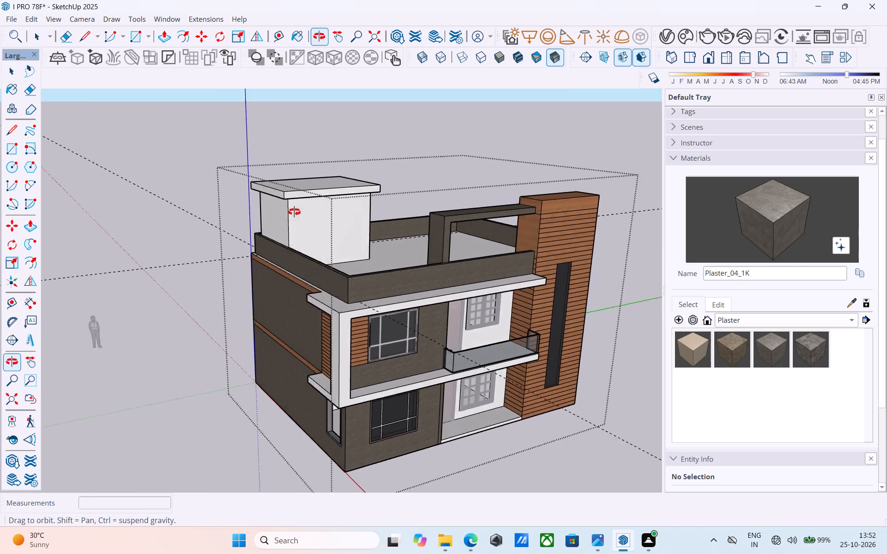
Push/Pull the rear parapet's outer face outward 6" at the house's outer rear corner.
middle_drag(294, 212, 494, 203)
scroll(209, 259, up, 1)
middle_drag(209, 259, 419, 235)
scroll(238, 289, up, 9)
middle_drag(264, 273, 254, 295)
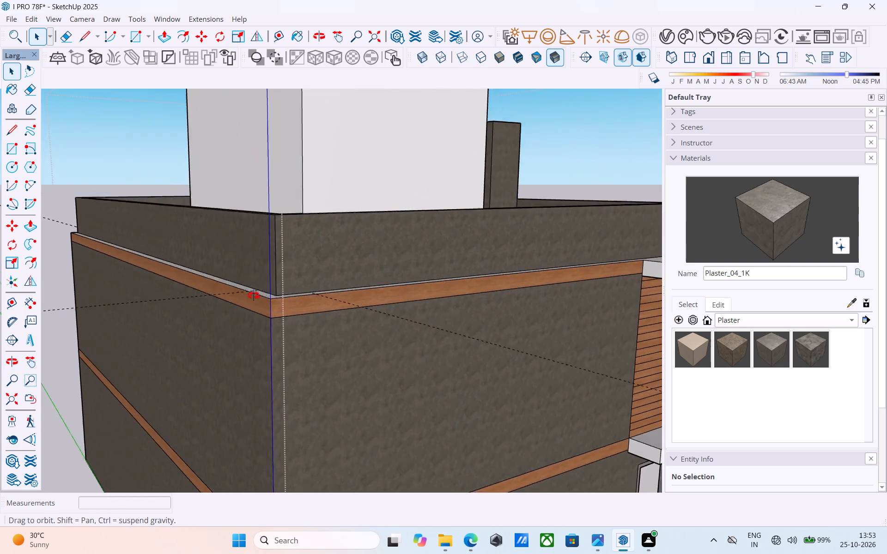
middle_drag(254, 295, 252, 312)
click(249, 311)
scroll(239, 330, up, 1)
key(p)
click(238, 330)
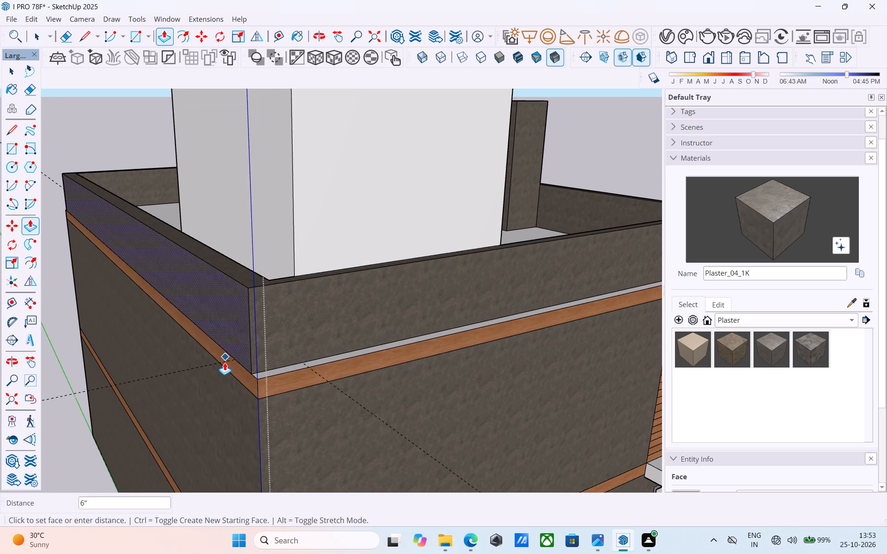
click(225, 367)
Push/Pull the side parapet's outer face outward 6" to meet the wood band's outer edge.
key(space)
click(303, 345)
key(p)
click(299, 353)
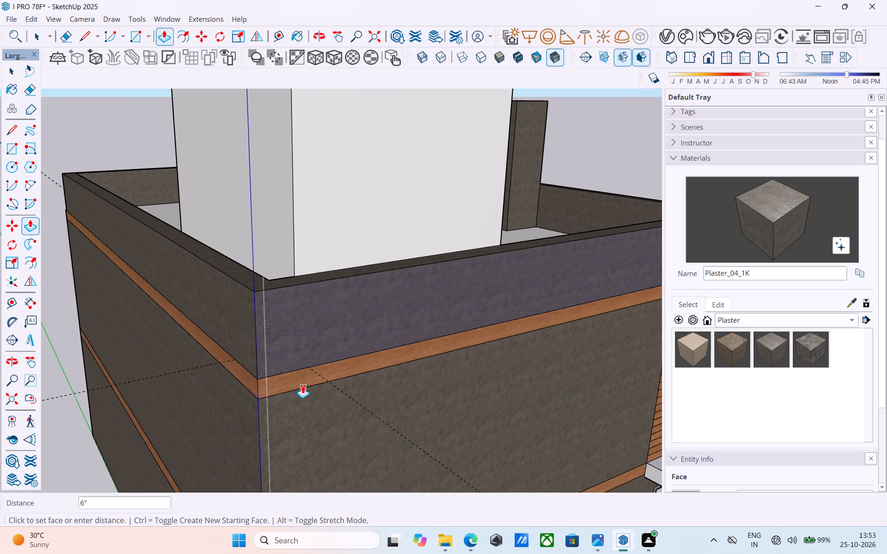
click(303, 385)
Draw a 1' line across the side parapet's top from the rooftop room's corner to the parapet's outer edge.
scroll(303, 384, down, 5)
key(space)
middle_drag(299, 384, 191, 415)
scroll(231, 367, up, 9)
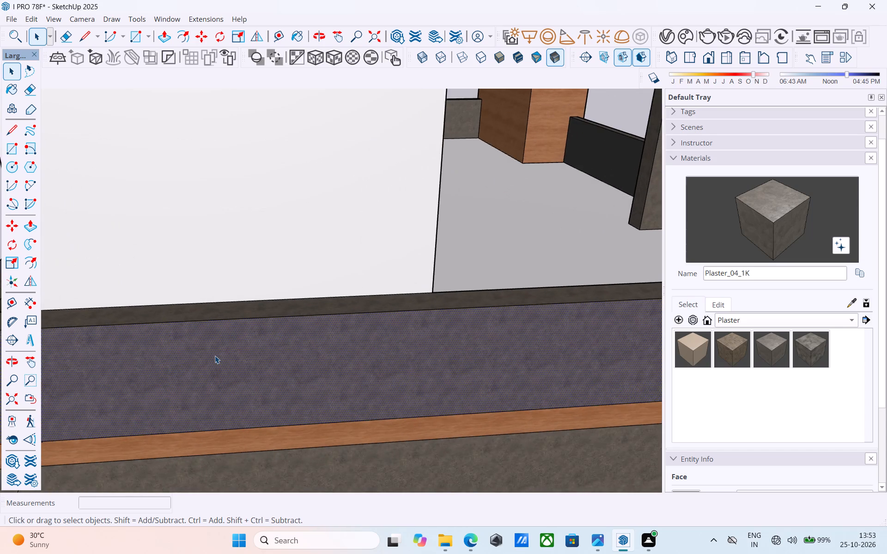
scroll(215, 355, down, 5)
middle_drag(215, 355, 218, 391)
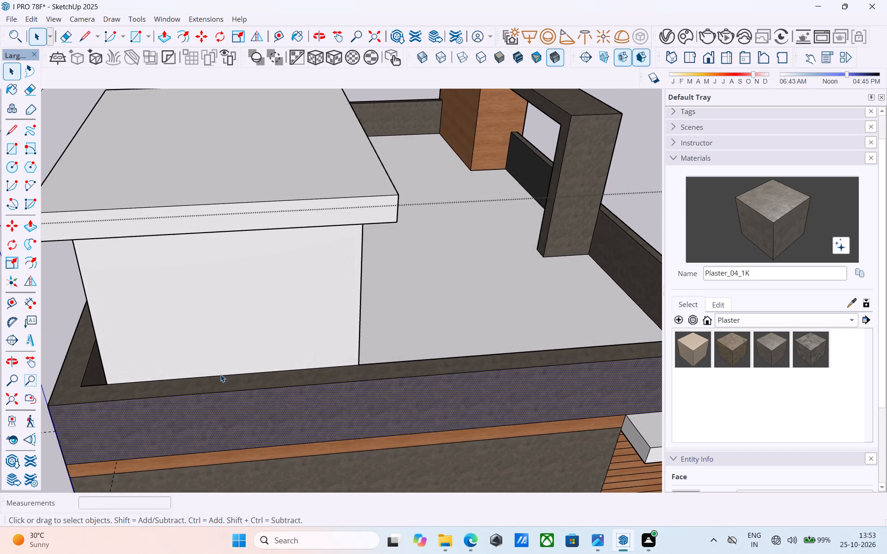
scroll(181, 357, up, 5)
scroll(187, 355, down, 4)
middle_drag(196, 362, 248, 362)
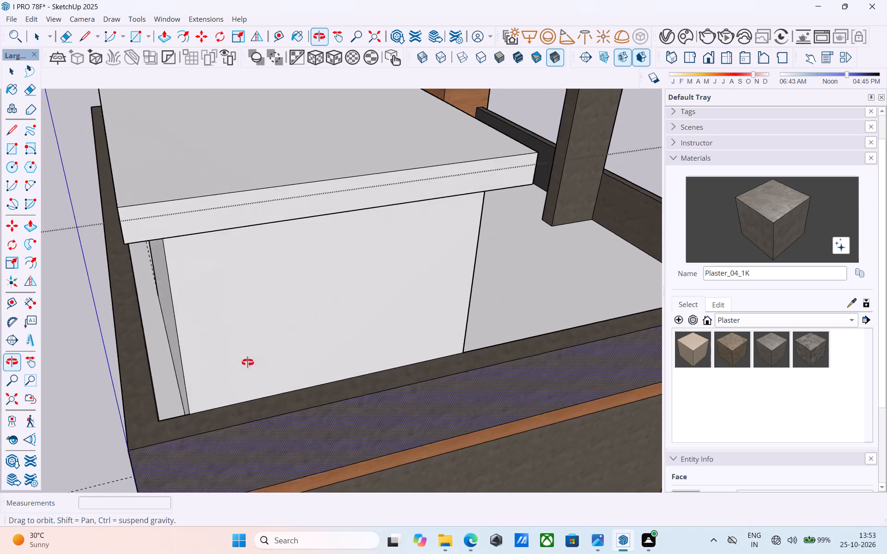
middle_drag(248, 362, 247, 362)
scroll(535, 333, down, 3)
middle_drag(514, 338, 501, 340)
key(l)
scroll(499, 340, up, 5)
click(429, 370)
click(436, 391)
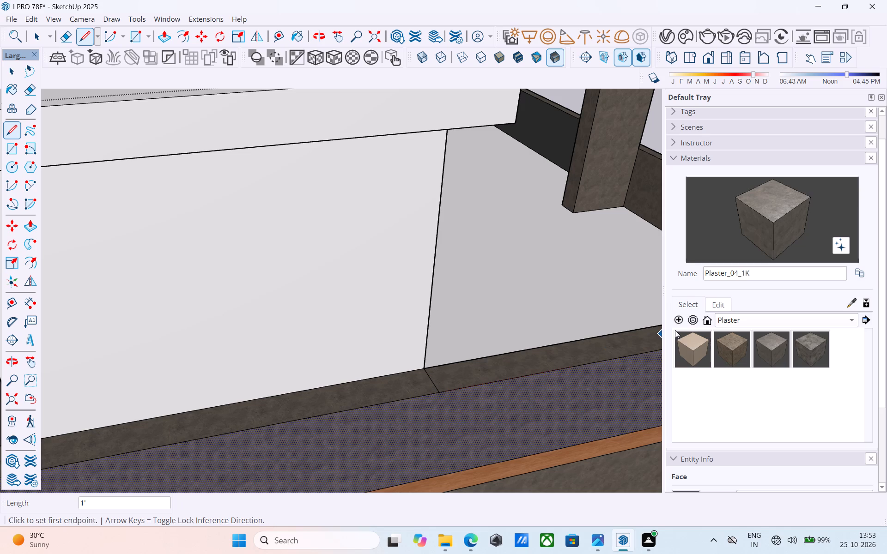
key(space)
Paint the side parapet's top strip beside the rooftop room with the in-model Default material.
click(740, 319)
click(730, 229)
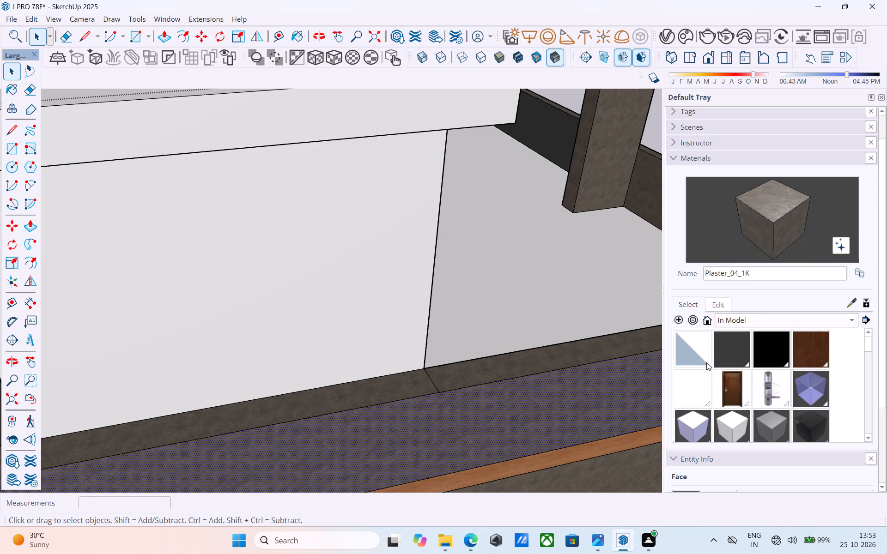
click(700, 357)
click(377, 404)
click(377, 400)
Draw a 1' line across the side parapet's top from the room's rear corner to the parapet's outer edge.
scroll(424, 356, down, 12)
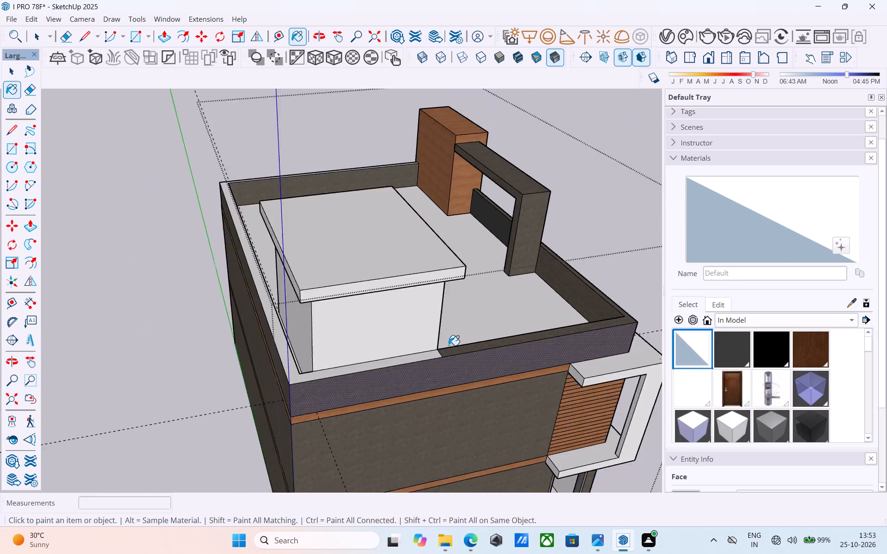
middle_drag(442, 349, 362, 369)
scroll(308, 374, up, 6)
middle_drag(283, 388, 257, 343)
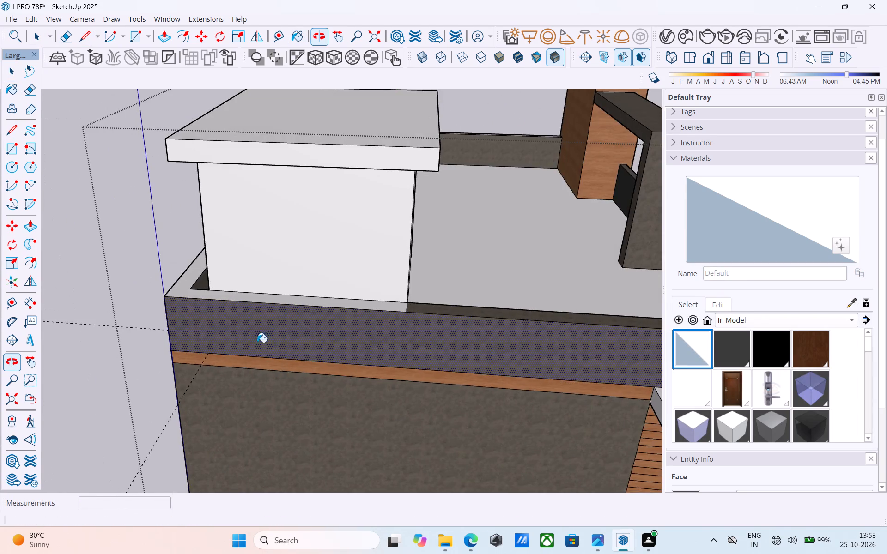
scroll(256, 338, up, 5)
scroll(255, 331, down, 6)
middle_drag(255, 331, 249, 356)
scroll(258, 353, up, 6)
middle_drag(173, 317, 218, 326)
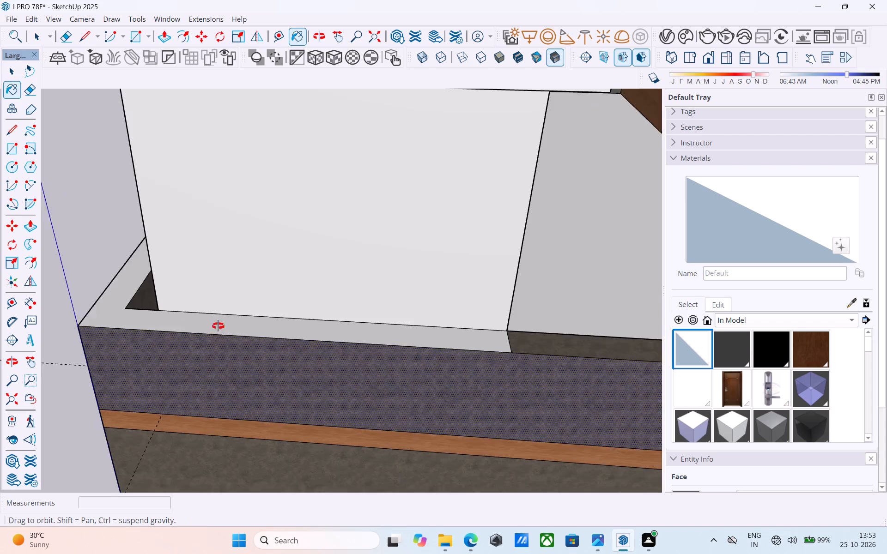
middle_drag(218, 326, 272, 325)
key(l)
scroll(164, 335, up, 3)
click(158, 340)
click(161, 374)
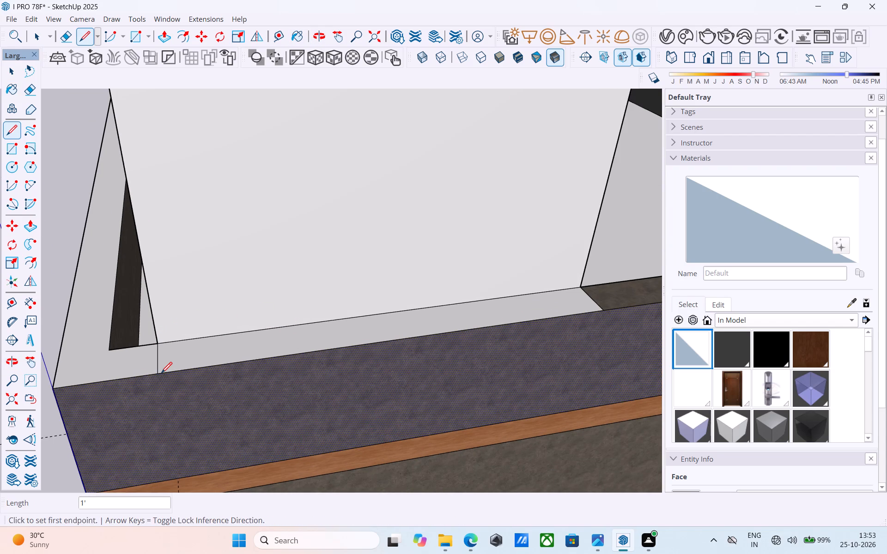
Push/Pull the parapet's top strip in front of the rooftop room down to the wood band.
key(space)
click(239, 352)
key(p)
click(239, 352)
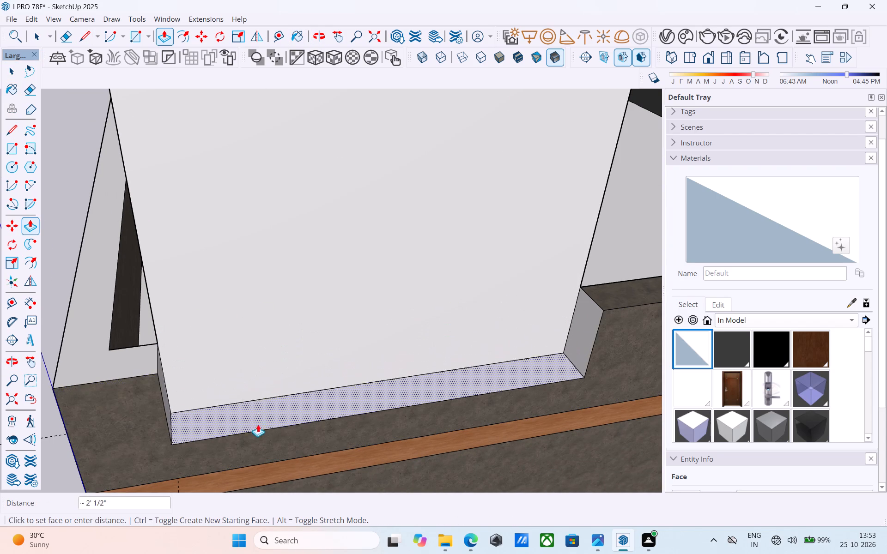
click(278, 458)
key(space)
Offset the rooftop room's side wall face inward by 6".
middle_drag(275, 450, 89, 399)
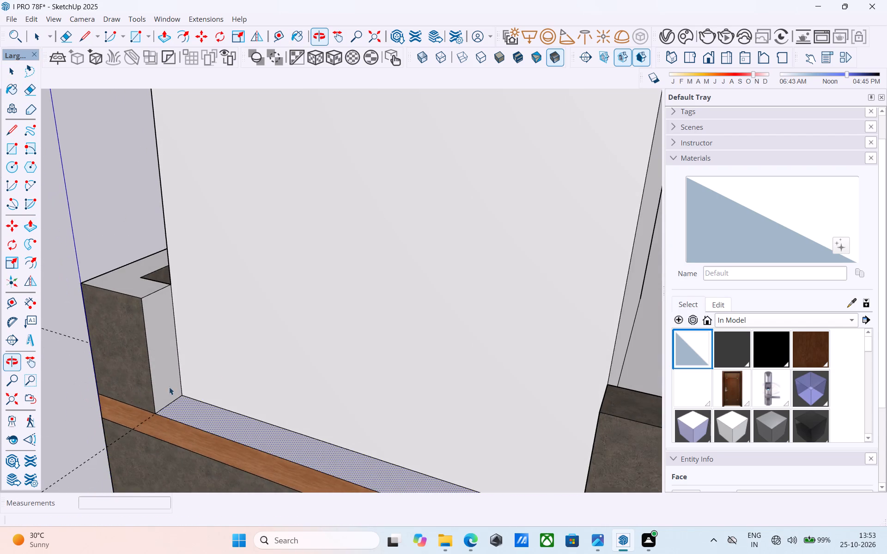
scroll(219, 372, down, 4)
middle_drag(218, 370, 313, 405)
click(312, 413)
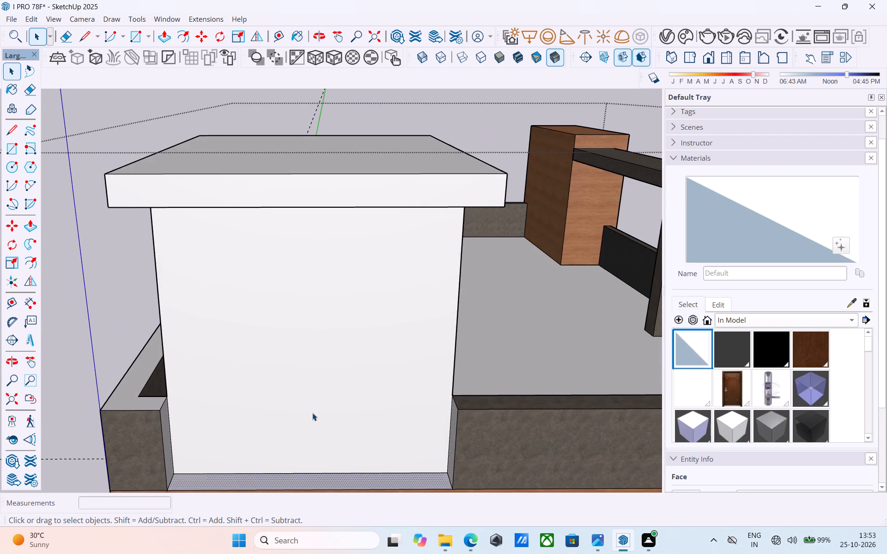
scroll(312, 413, up, 3)
key(f)
click(312, 413)
text(6")
key(Return)
key(space)
Push/Pull the offset panel slightly inward to recess it behind its 6" frame.
scroll(300, 406, down, 7)
middle_drag(296, 407, 222, 409)
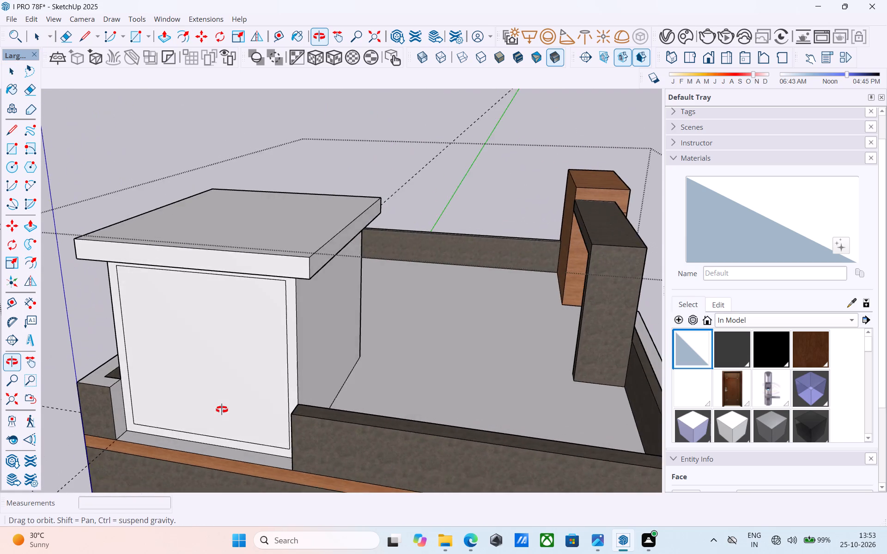
middle_drag(222, 409, 244, 403)
scroll(215, 425, down, 3)
middle_drag(215, 425, 193, 437)
scroll(193, 437, up, 5)
click(224, 408)
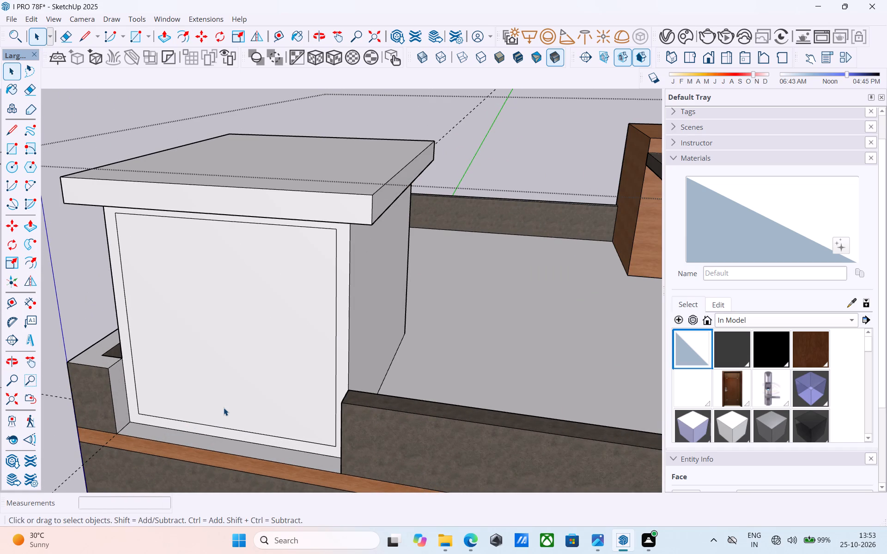
scroll(231, 398, up, 1)
middle_drag(233, 398, 262, 393)
middle_drag(262, 393, 247, 416)
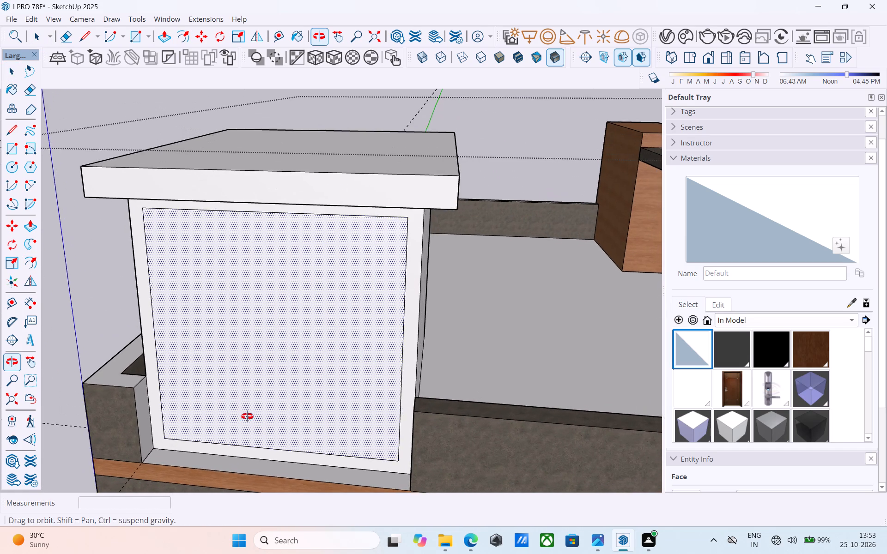
middle_drag(247, 416, 250, 416)
scroll(249, 413, up, 1)
click(249, 411)
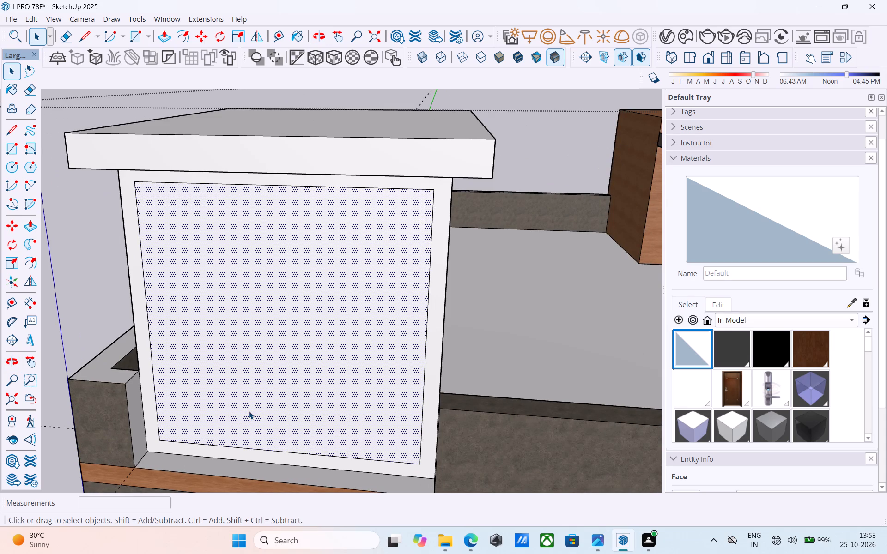
key(p)
click(249, 411)
click(273, 355)
key(space)
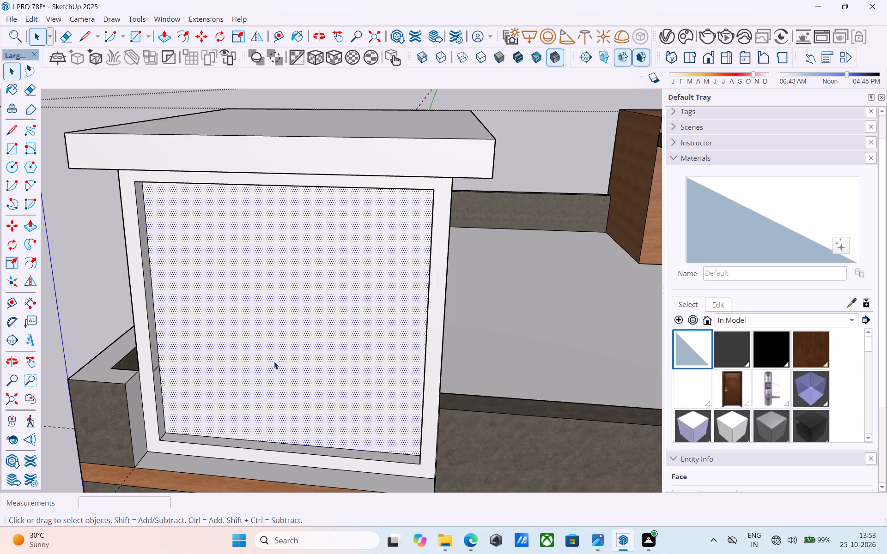
Push/Pull the recessed panel about 12' further inward to hollow out the rooftop room.
click(270, 370)
key(p)
click(270, 370)
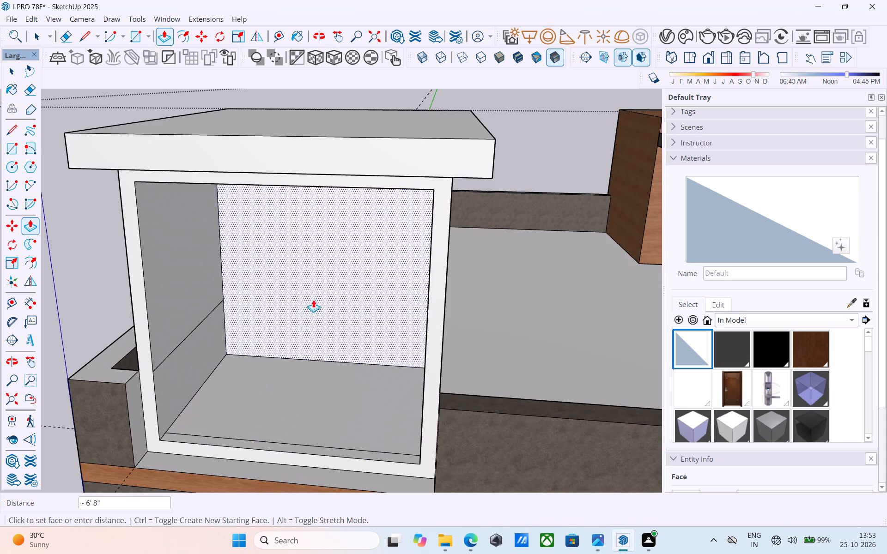
click(348, 259)
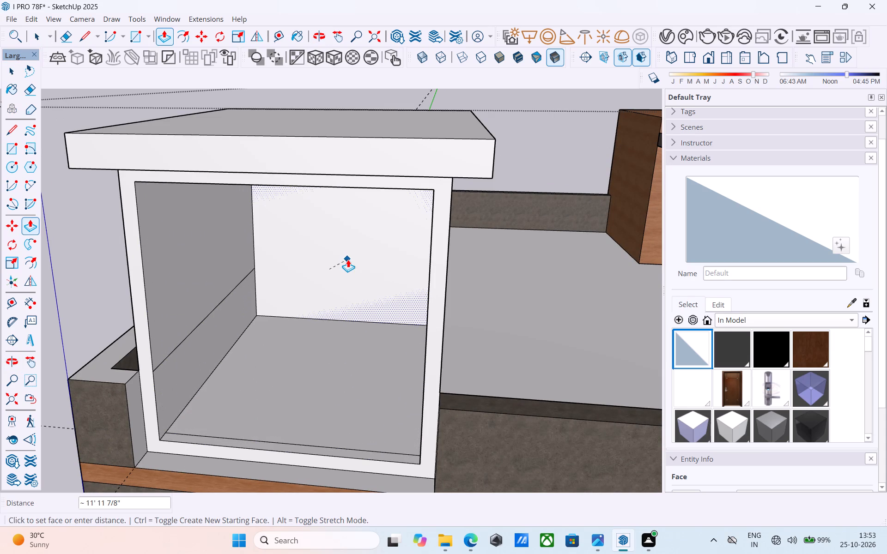
key(space)
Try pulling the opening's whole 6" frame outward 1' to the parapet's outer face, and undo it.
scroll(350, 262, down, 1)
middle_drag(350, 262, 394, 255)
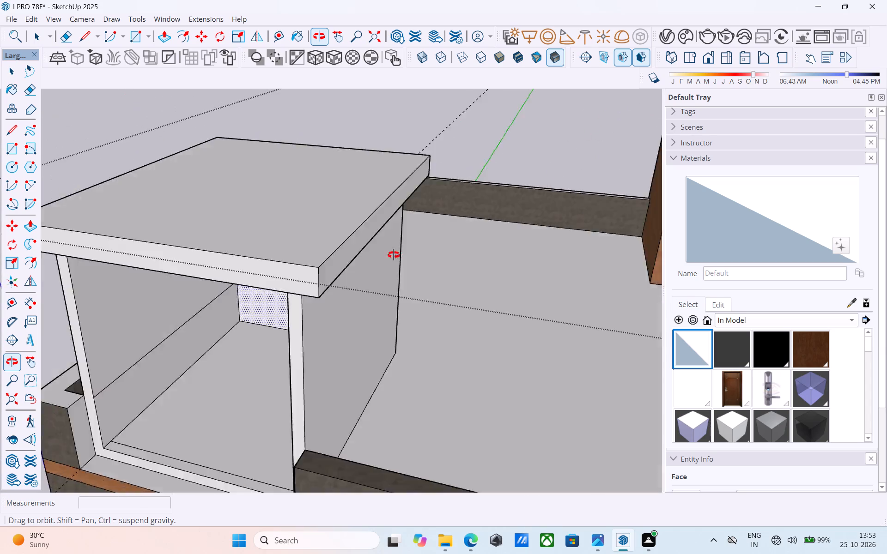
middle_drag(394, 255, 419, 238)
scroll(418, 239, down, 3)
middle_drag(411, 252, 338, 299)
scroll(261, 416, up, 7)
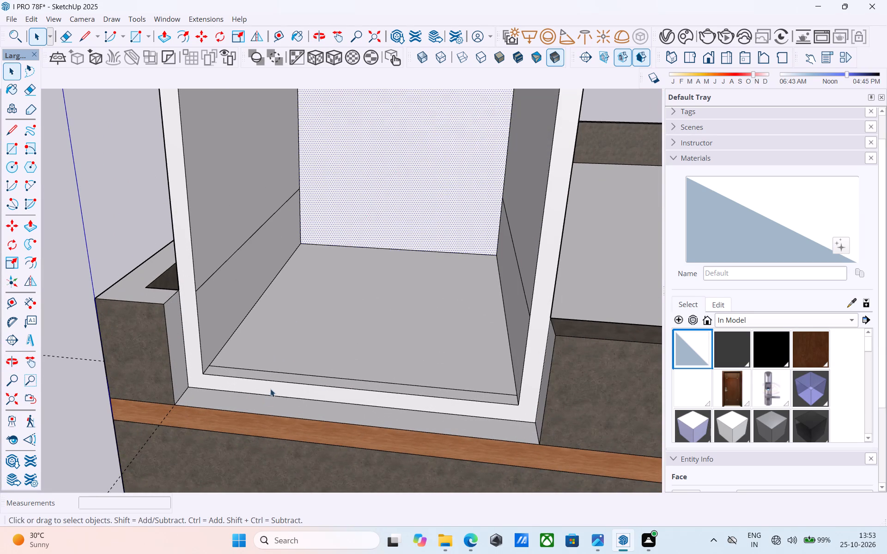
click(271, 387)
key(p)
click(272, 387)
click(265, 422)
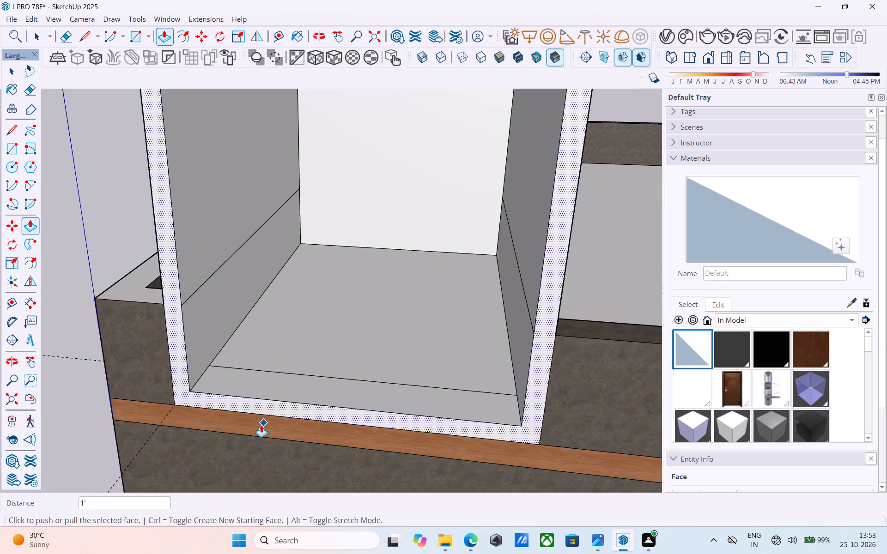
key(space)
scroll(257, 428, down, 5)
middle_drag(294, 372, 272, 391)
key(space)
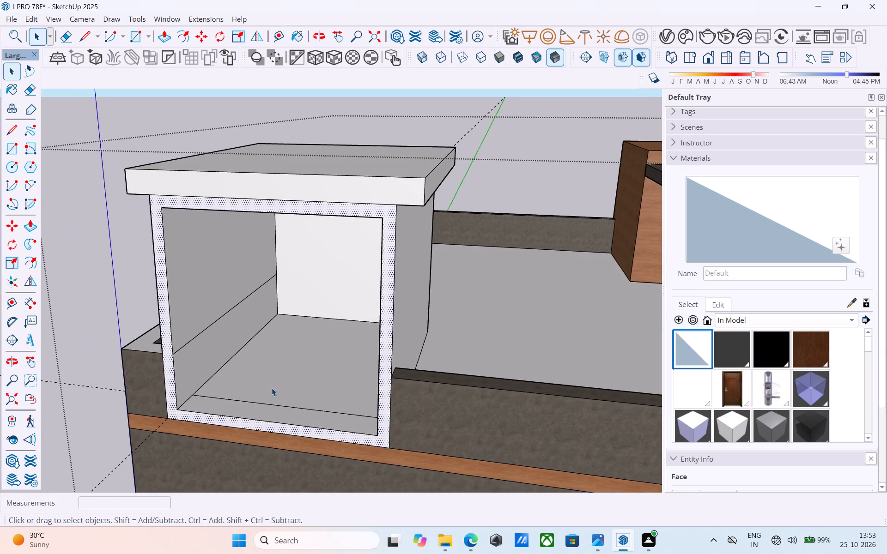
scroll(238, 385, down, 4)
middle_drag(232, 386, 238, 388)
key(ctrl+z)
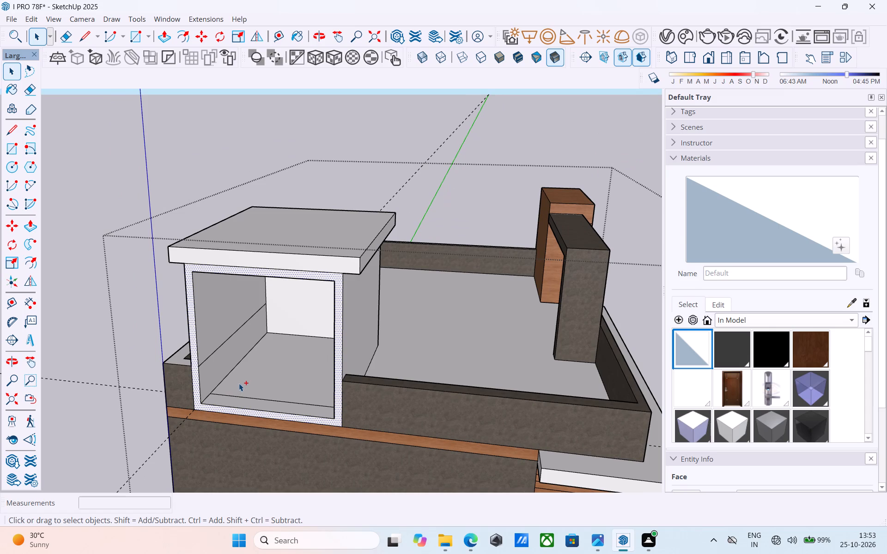
Push/Pull the short corner parapet's cut end to align with the opening's adjacent inner side wall.
scroll(239, 383, down, 2)
middle_drag(239, 386, 250, 404)
scroll(249, 405, up, 8)
middle_drag(244, 406, 232, 408)
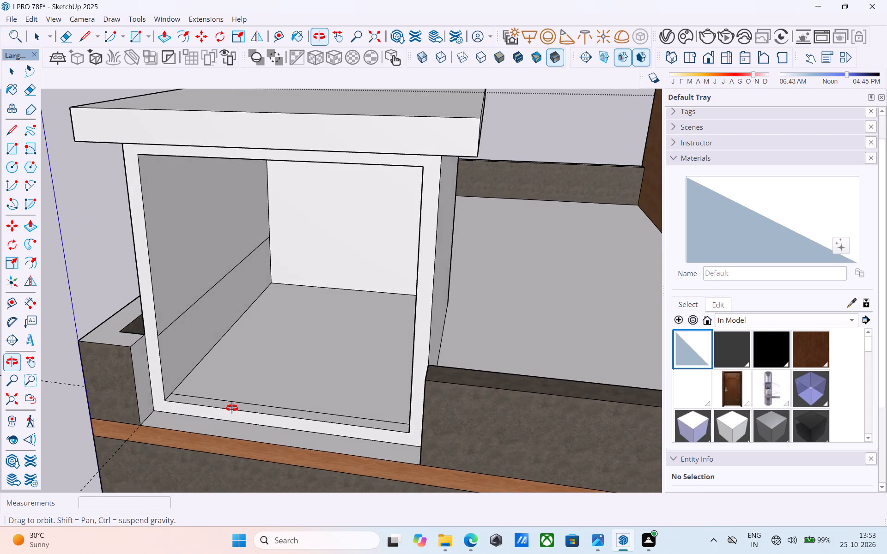
middle_drag(232, 408, 250, 416)
scroll(179, 413, up, 5)
click(177, 409)
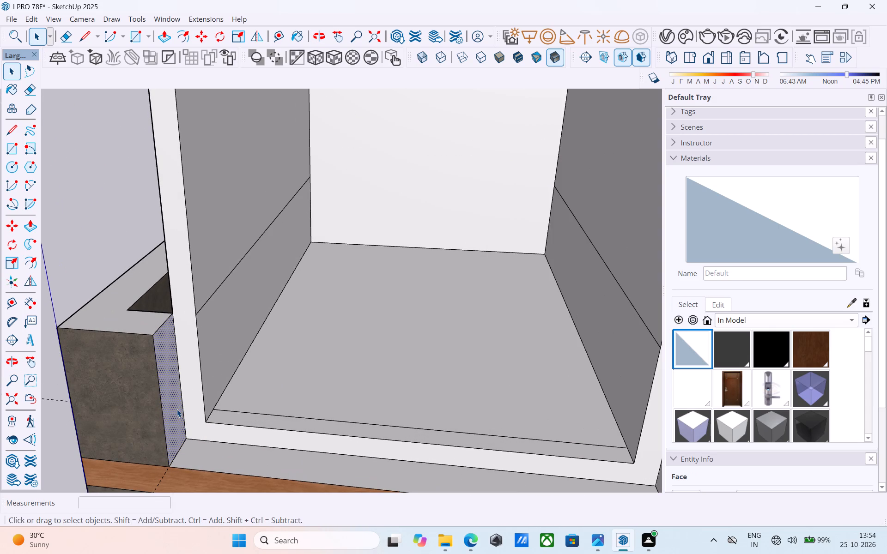
key(p)
click(177, 409)
click(203, 304)
scroll(180, 319, down, 5)
key(space)
Push/Pull the long side parapet's cut end to align with the room's opposite inner side wall.
middle_drag(172, 361, 298, 365)
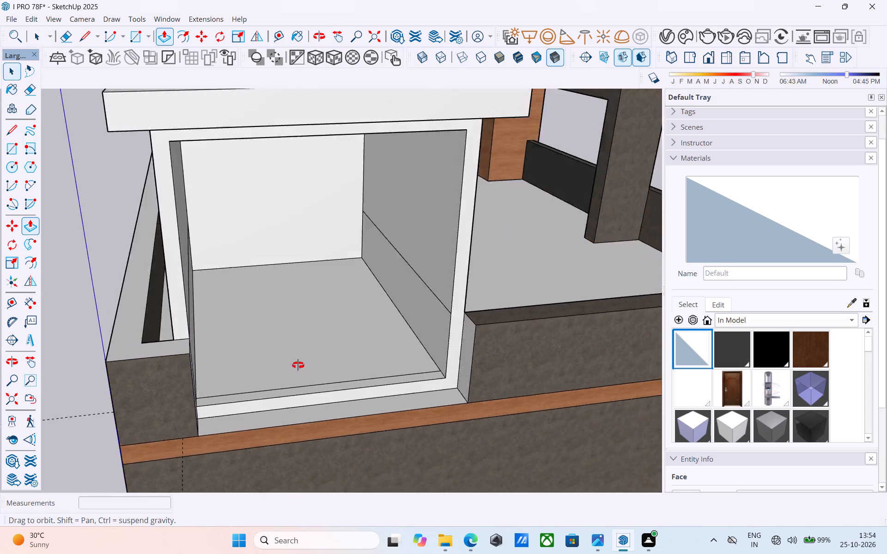
middle_drag(298, 365, 417, 354)
scroll(424, 349, up, 4)
click(394, 334)
click(382, 328)
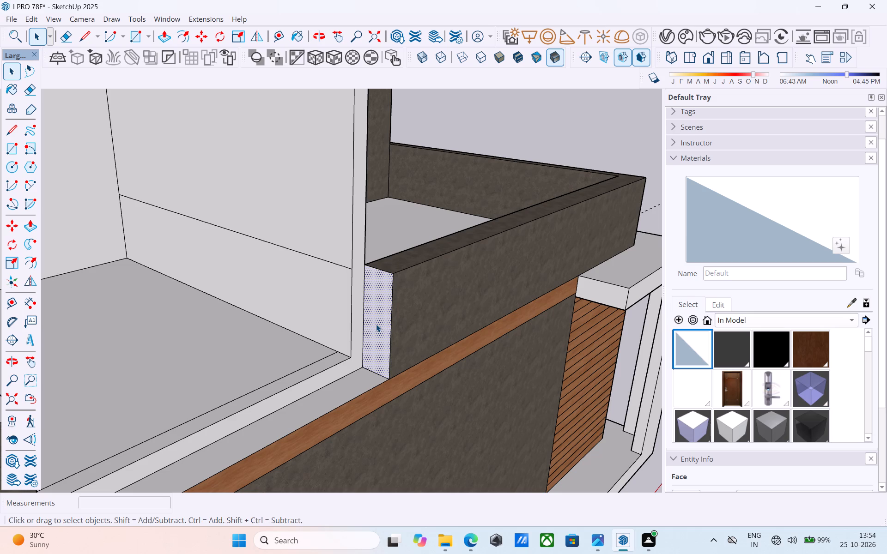
key(p)
click(376, 324)
click(352, 268)
key(space)
Push/Pull the opening's bottom frame face outward to the wood band, extending the room's floor.
scroll(359, 276, down, 7)
middle_drag(375, 326, 213, 338)
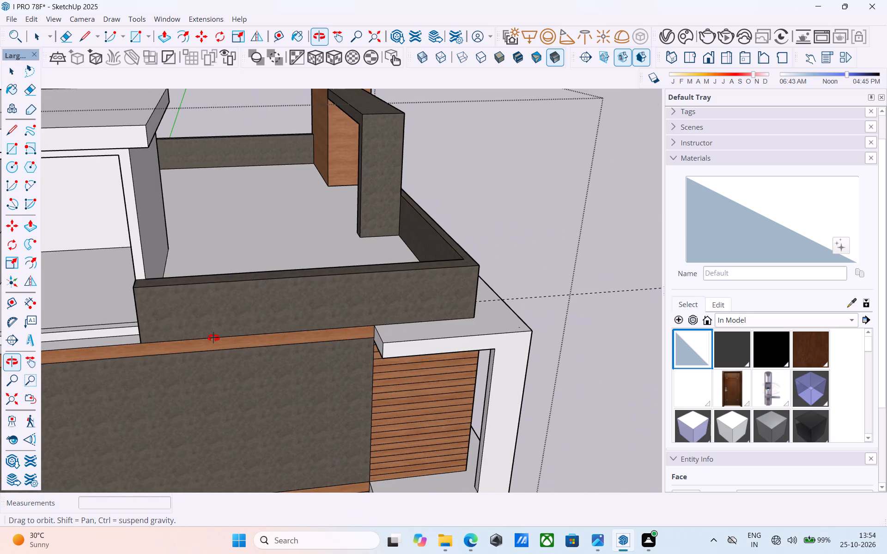
middle_drag(213, 338, 347, 377)
scroll(191, 380, up, 5)
click(180, 360)
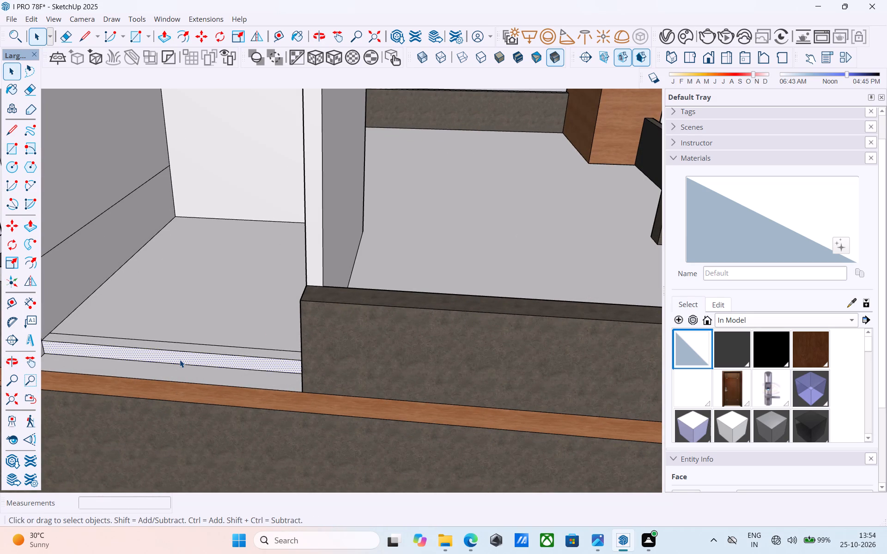
key(p)
click(180, 360)
click(182, 391)
key(space)
Erase the leftover seam lines on the rooftop room's floor and both inner side walls.
scroll(182, 391, down, 5)
middle_drag(182, 391, 243, 433)
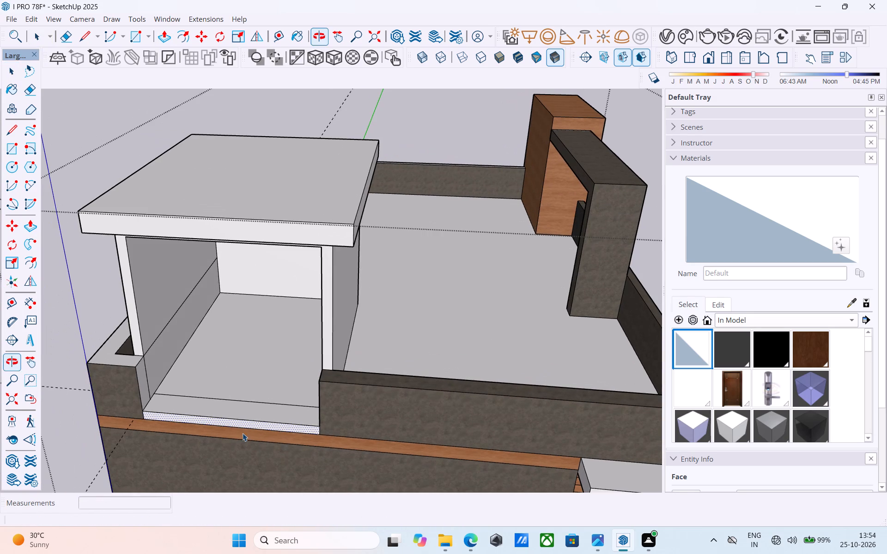
key(e)
click(235, 400)
key(space)
scroll(231, 397, down, 5)
middle_drag(231, 397, 264, 419)
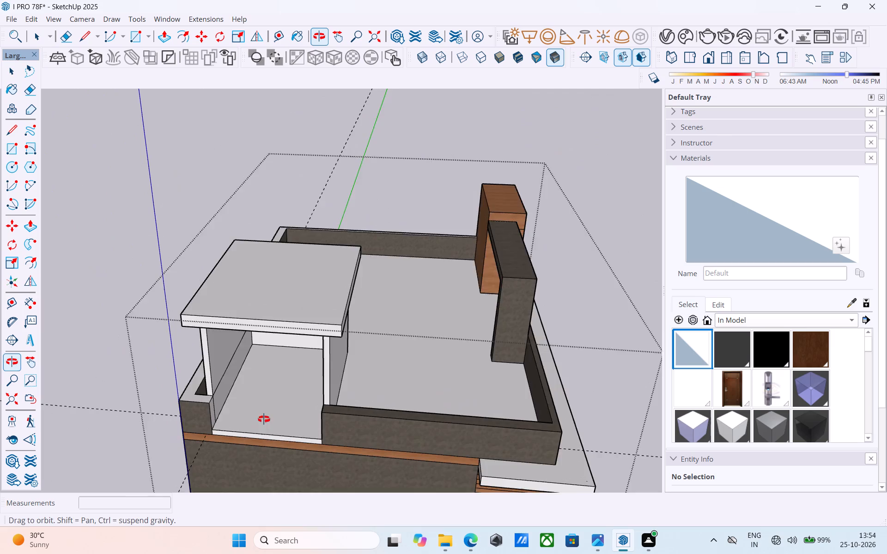
middle_drag(264, 419, 224, 389)
scroll(208, 373, up, 13)
key(e)
drag(171, 332, 174, 354)
drag(149, 396, 144, 407)
scroll(144, 408, down, 5)
middle_drag(179, 409, 404, 387)
scroll(404, 386, up, 4)
drag(439, 318, 448, 335)
drag(489, 382, 483, 381)
Copy the floor's outer edge 4' into the rooftop room.
scroll(476, 391, down, 5)
middle_drag(480, 415, 387, 418)
scroll(502, 369, down, 5)
middle_drag(522, 380, 419, 373)
scroll(294, 385, up, 2)
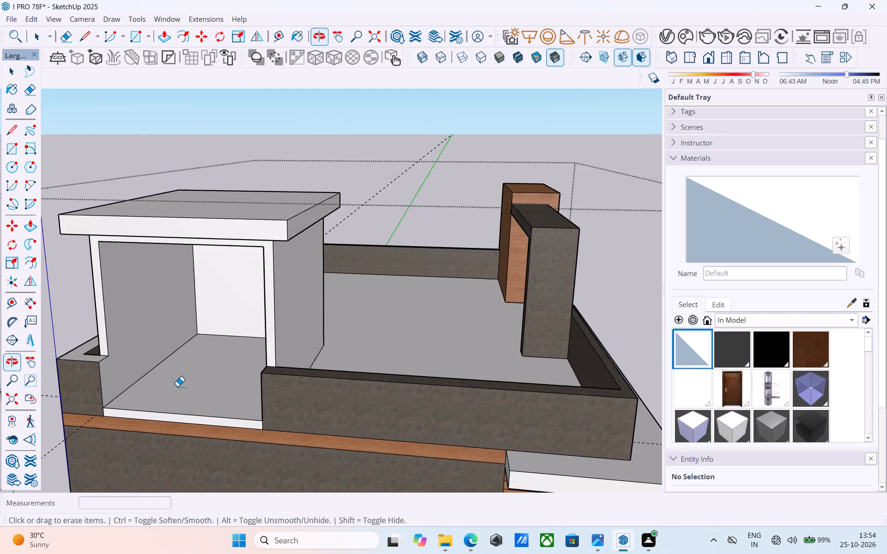
scroll(177, 386, up, 4)
scroll(454, 337, down, 6)
middle_drag(452, 356, 361, 406)
scroll(218, 407, up, 6)
middle_drag(216, 404, 210, 413)
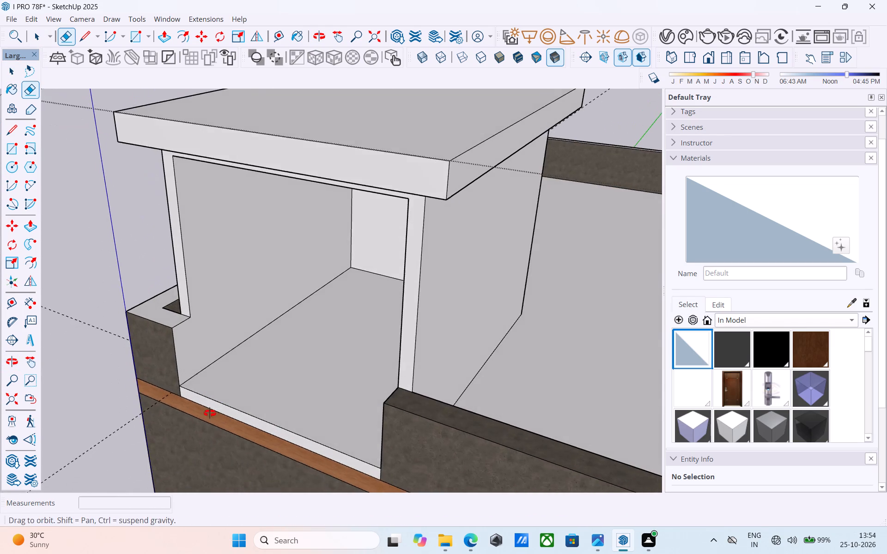
middle_drag(210, 413, 210, 413)
scroll(213, 409, up, 4)
key(space)
click(220, 398)
key(m)
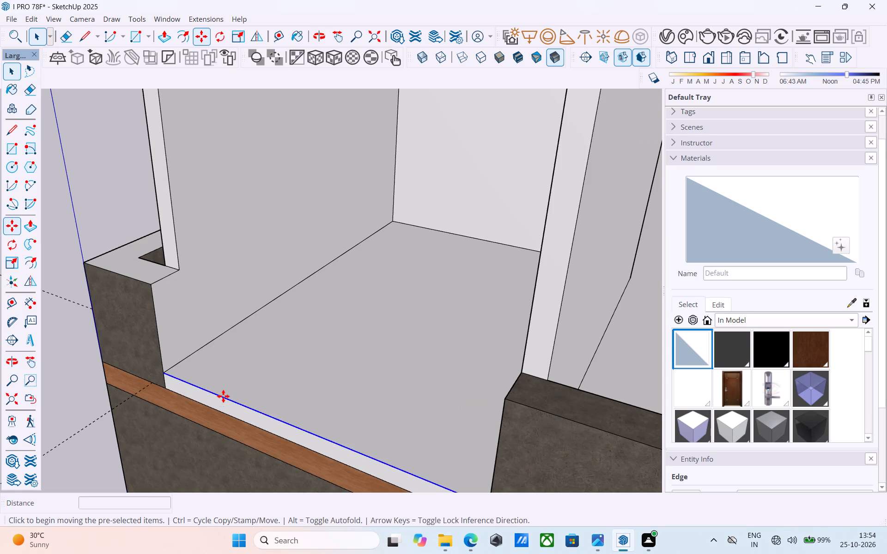
click(166, 373)
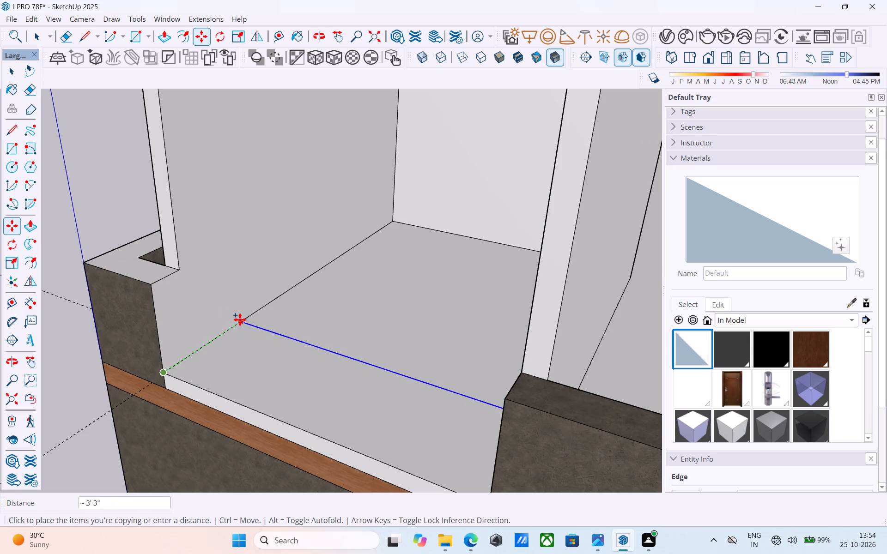
text(4')
key(Return)
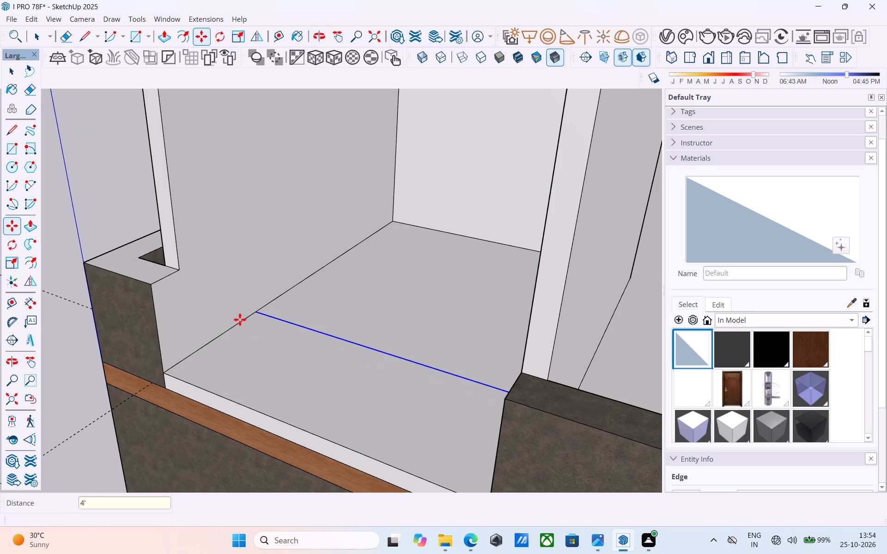
Copy the new line across the rooftop room's floor 6" further into the room.
shift+middle_drag(240, 321, 245, 362)
scroll(245, 362, up, 2)
key(space)
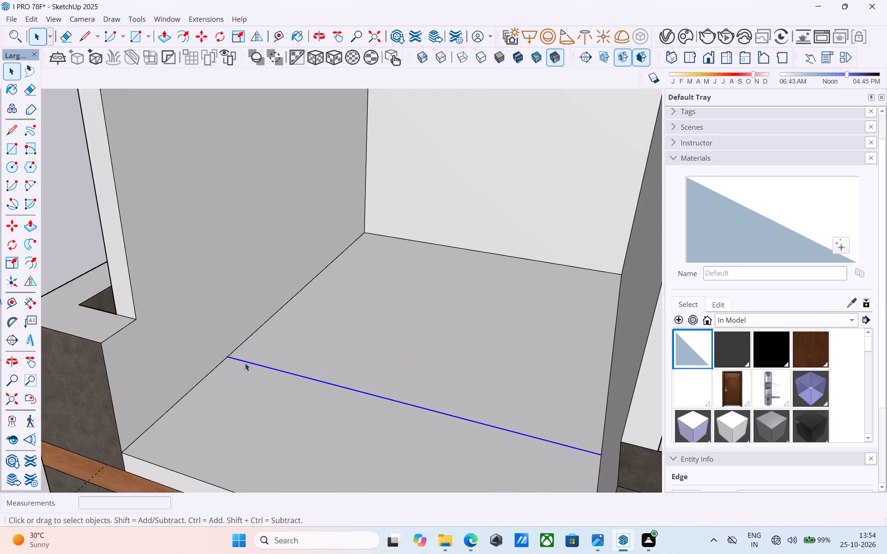
middle_drag(245, 363, 288, 386)
key(m)
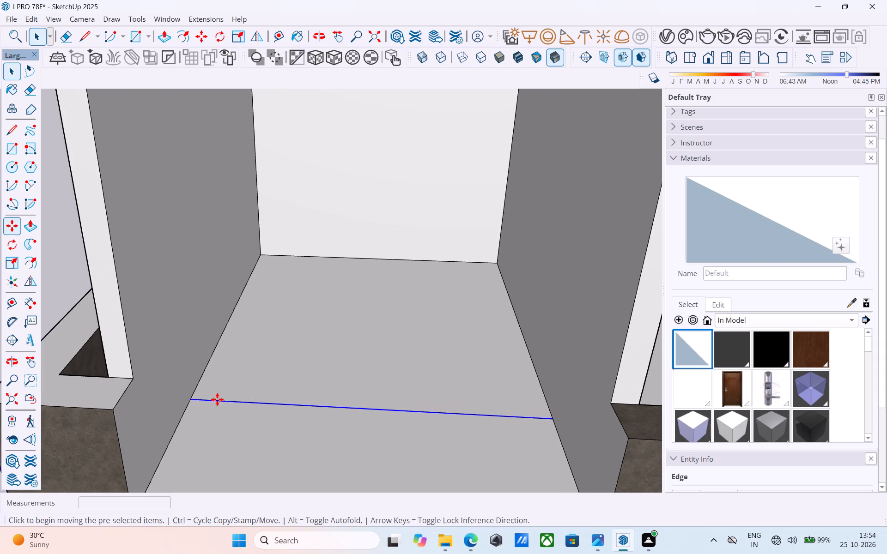
scroll(143, 416, up, 4)
click(211, 393)
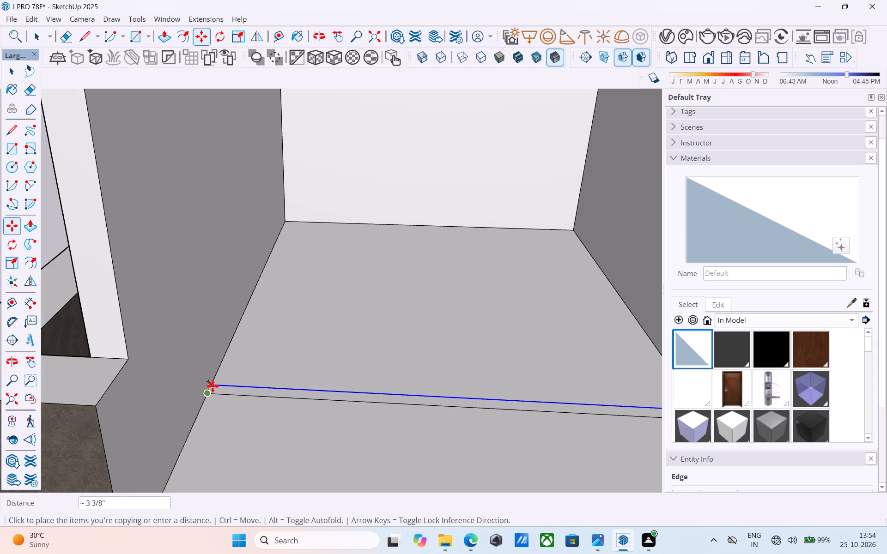
key(6)
key(shift+quotedbl)
key(Return)
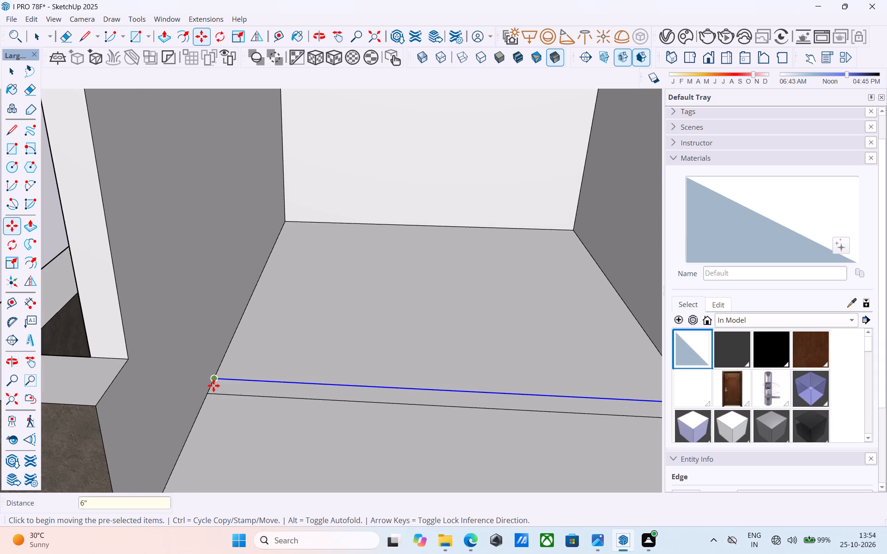
key(space)
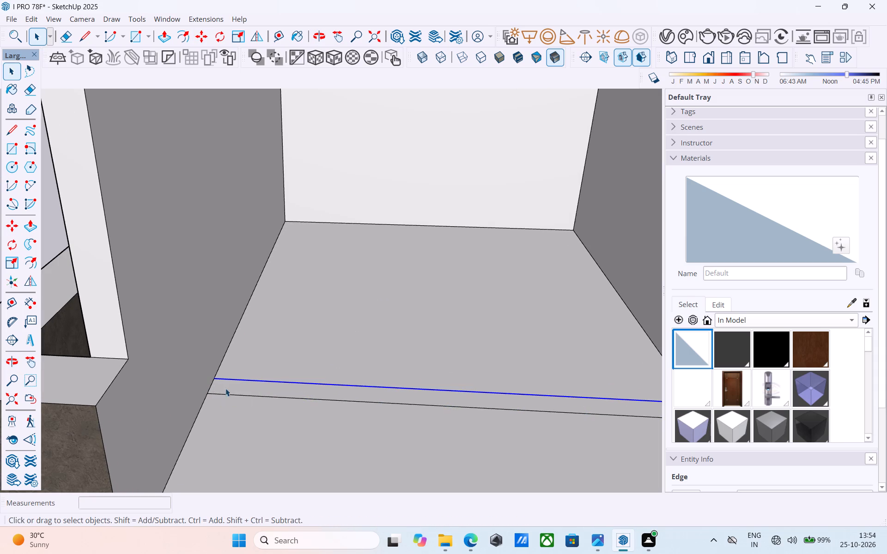
Push/Pull the narrow 6" floor strip up 9' to the rooftop room's ceiling, forming a partition wall.
click(225, 388)
key(p)
click(230, 385)
scroll(235, 361, down, 10)
middle_drag(237, 342, 213, 310)
scroll(213, 311, down, 6)
middle_drag(240, 277, 241, 270)
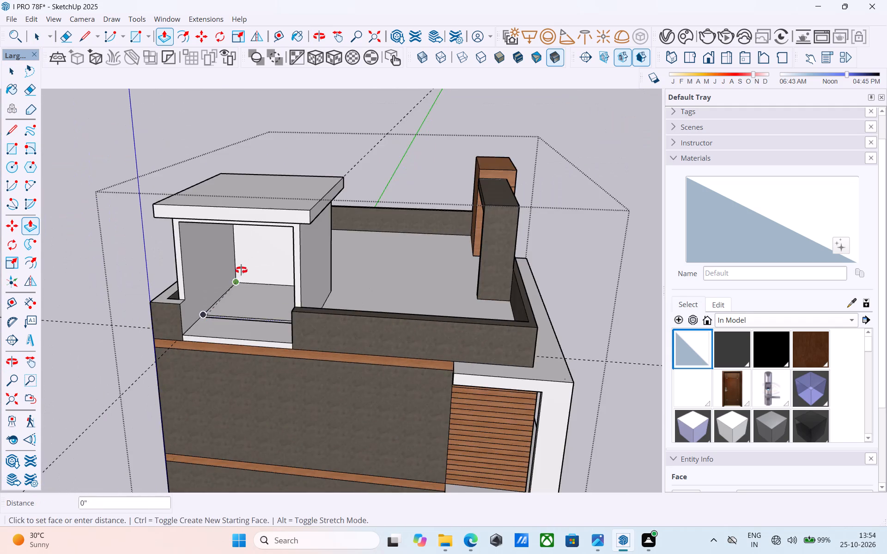
middle_drag(241, 270, 246, 151)
scroll(246, 151, up, 4)
click(238, 175)
scroll(237, 175, down, 3)
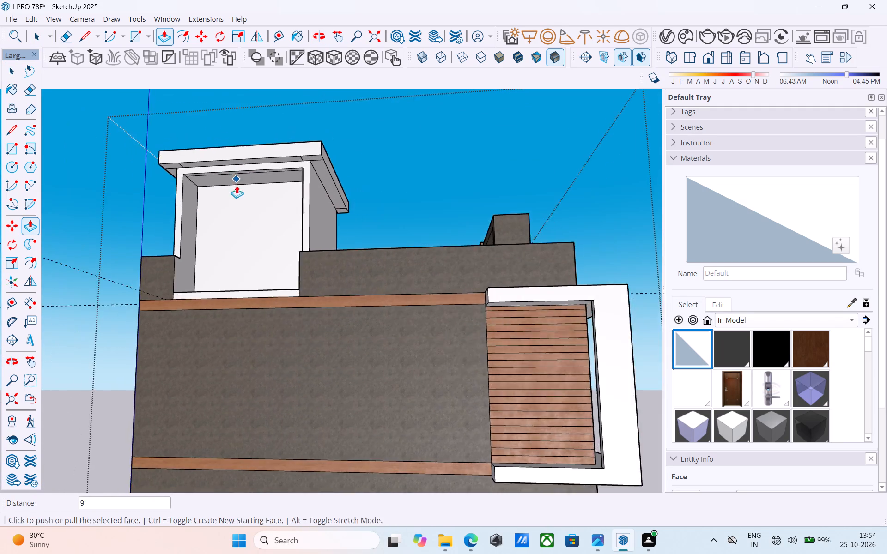
middle_drag(237, 187, 285, 262)
scroll(286, 250, down, 2)
middle_drag(285, 250, 273, 357)
scroll(273, 357, up, 6)
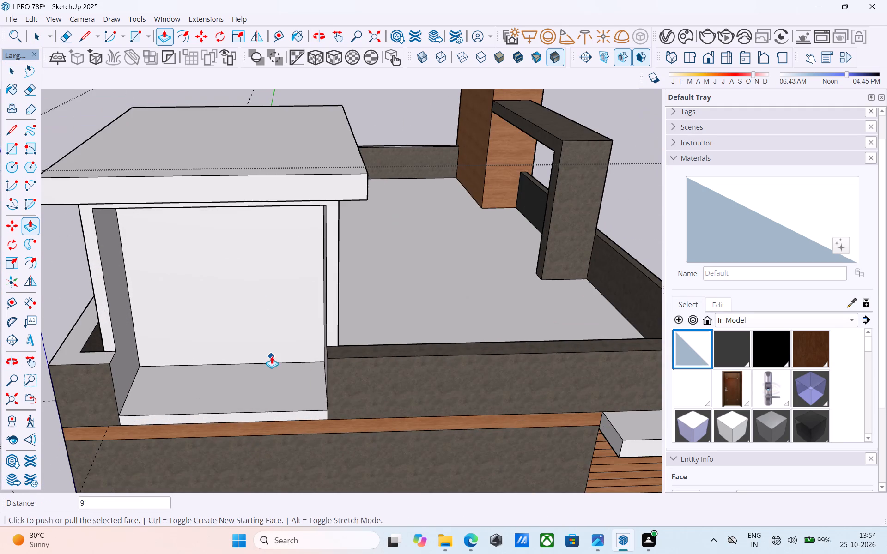
key(space)
Push/Pull the rooftop room floor's outer edge face outward 1', projecting it past the wood band.
middle_drag(259, 356, 247, 362)
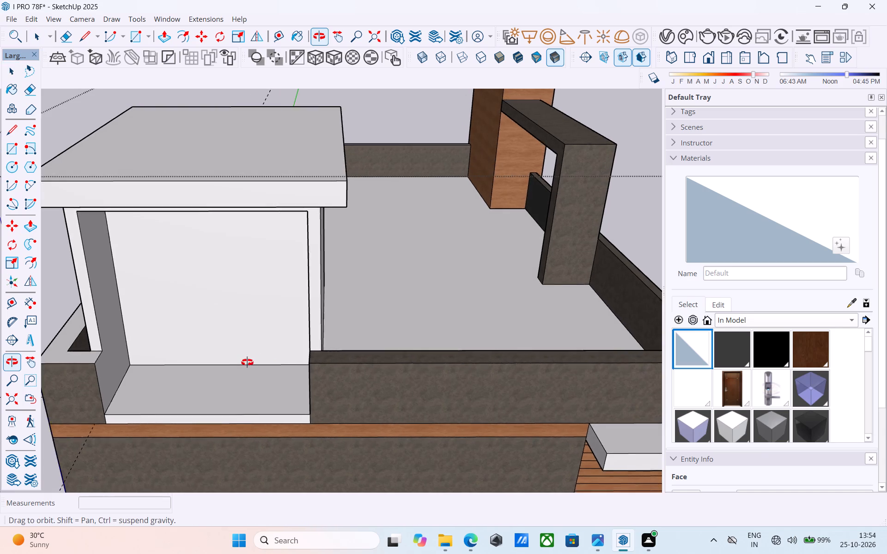
middle_drag(247, 362, 248, 367)
scroll(248, 367, up, 4)
scroll(249, 367, down, 5)
middle_drag(257, 366, 334, 369)
scroll(280, 370, down, 3)
middle_drag(292, 380, 271, 334)
scroll(219, 394, up, 5)
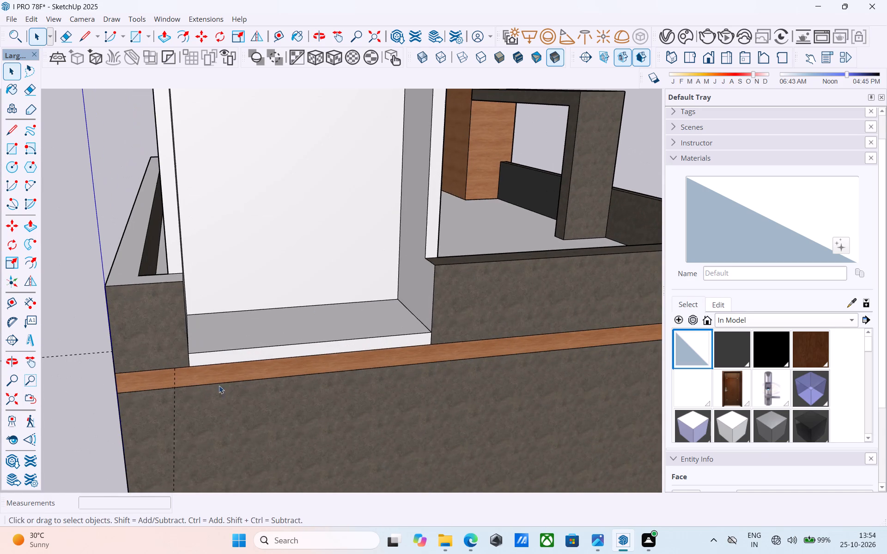
click(227, 356)
key(p)
click(227, 356)
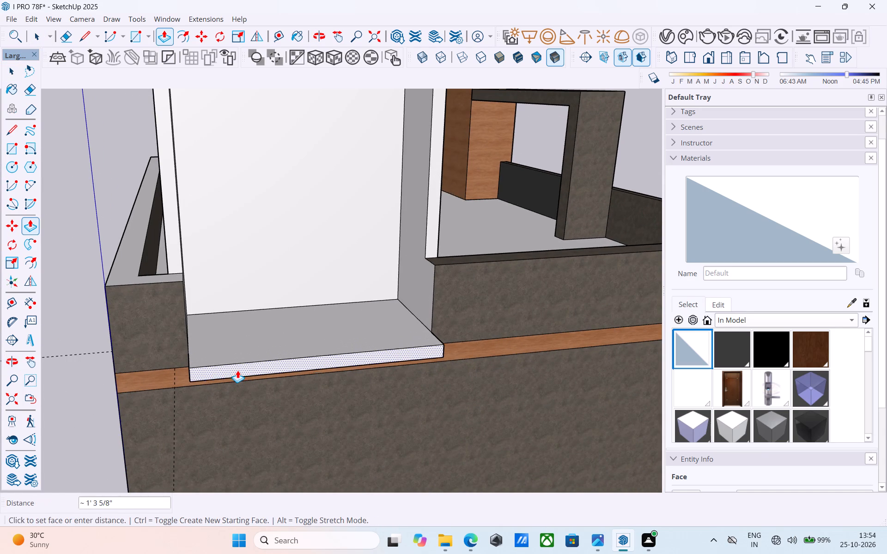
text(1')
key(Return)
key(space)
Draw a vertical line about 2' 7 5/8" long from the short corner parapet's inner top corner down to the balcony floor.
middle_drag(237, 370, 234, 393)
scroll(236, 379, up, 1)
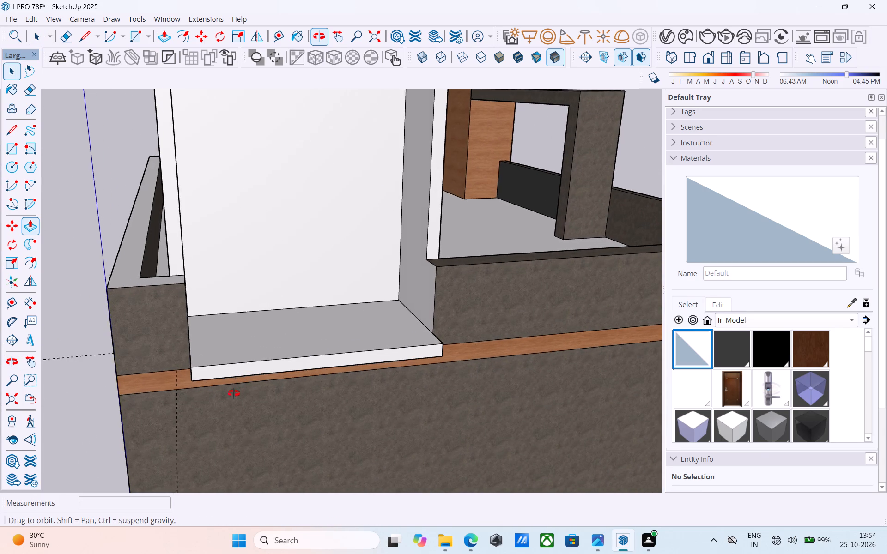
middle_drag(234, 393, 308, 401)
scroll(308, 401, down, 4)
middle_click(309, 401)
scroll(309, 402, up, 6)
middle_drag(324, 409, 162, 412)
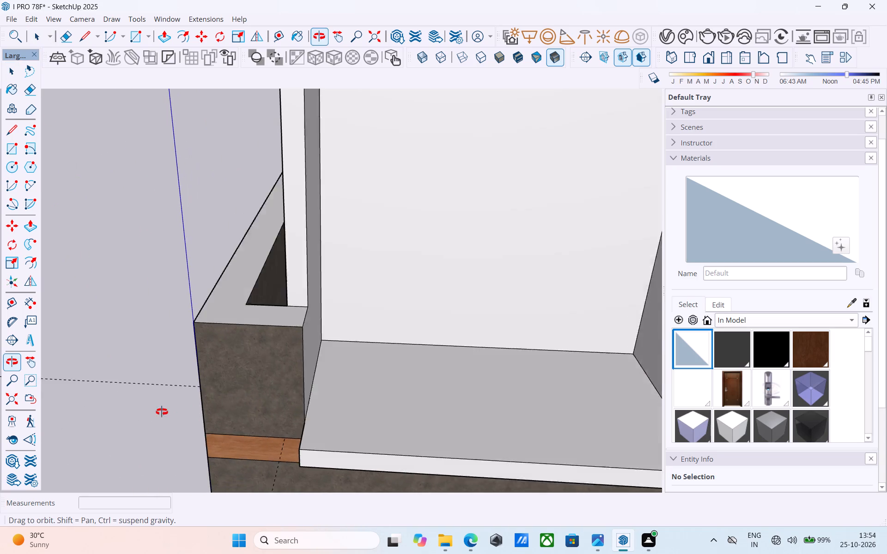
middle_drag(162, 412, 134, 416)
middle_drag(310, 350, 234, 345)
key(l)
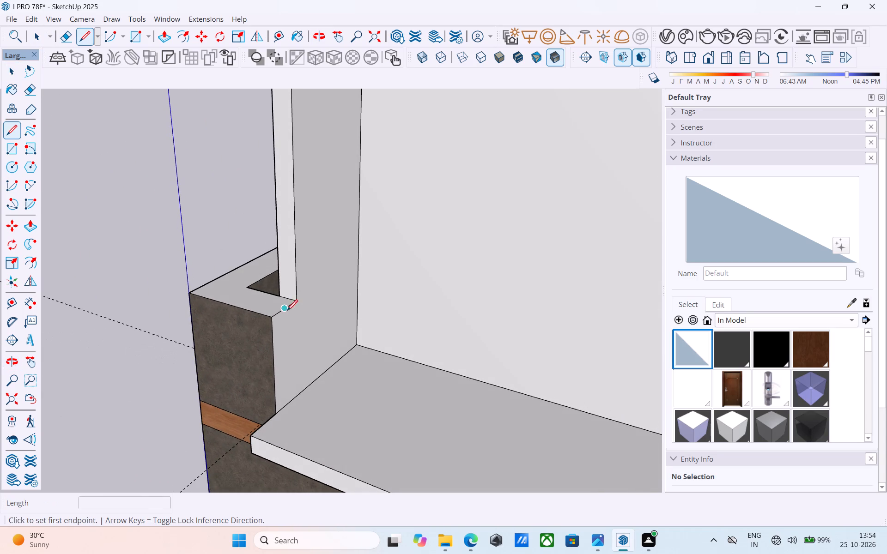
click(297, 306)
click(302, 391)
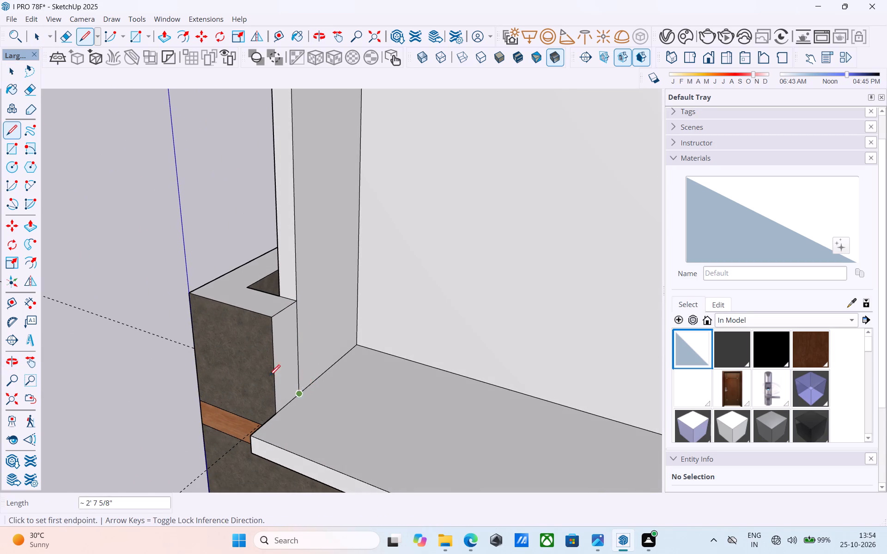
Draw a matching vertical line about 2' 7 5/8" long on the opposite side wall, from the long parapet's inner top corner to the floor.
scroll(193, 365, down, 2)
scroll(189, 366, up, 1)
scroll(188, 366, down, 3)
middle_drag(221, 383, 385, 379)
scroll(533, 318, up, 5)
click(559, 343)
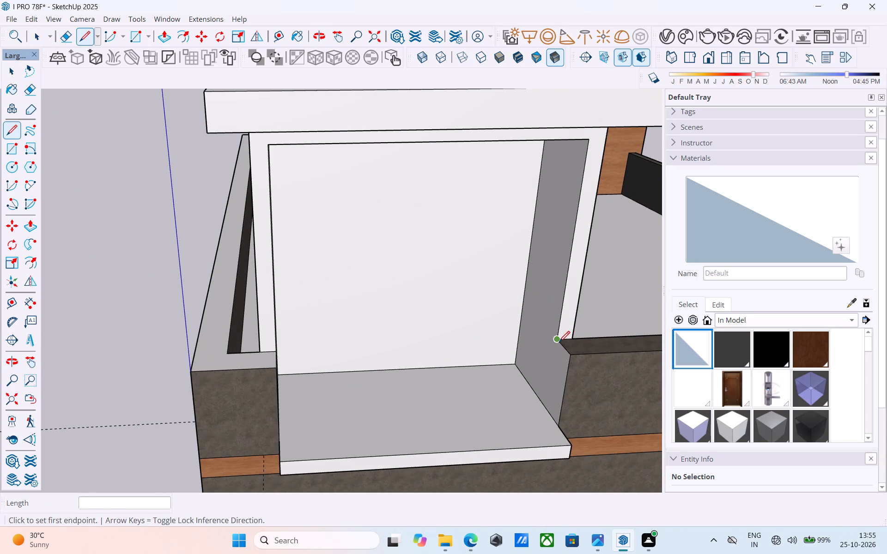
click(545, 409)
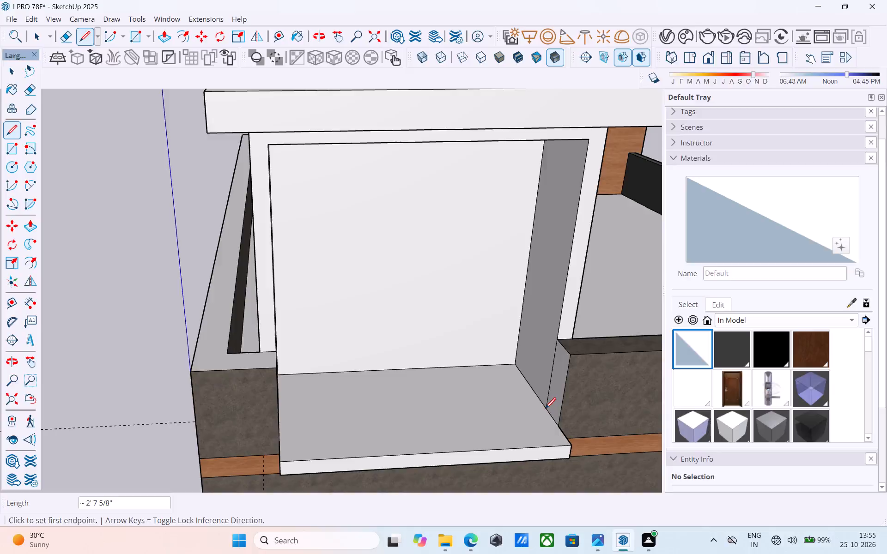
scroll(544, 409, down, 4)
middle_drag(544, 409, 387, 397)
middle_drag(318, 336, 383, 398)
key(space)
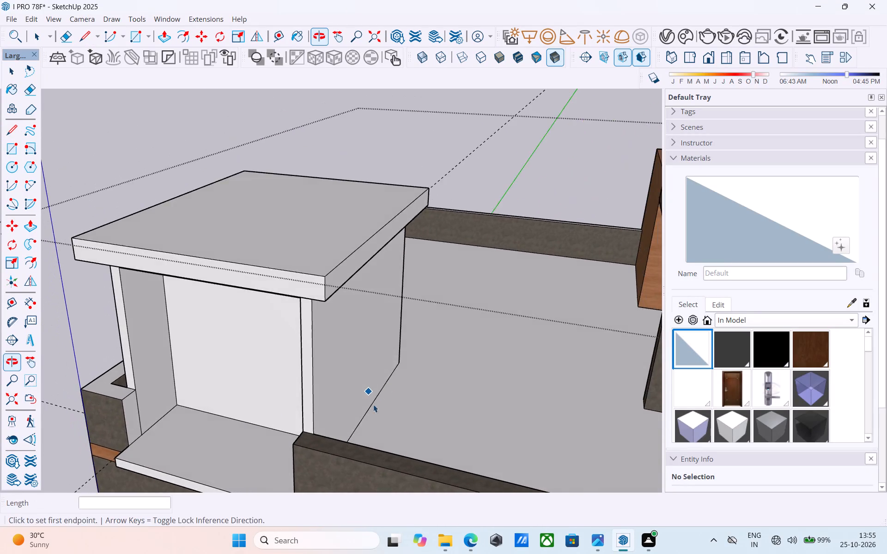
Copy the projecting floor slab's short side edge, beside the corner parapet, 6" inward along the slab.
scroll(189, 411, up, 4)
scroll(121, 406, down, 3)
scroll(120, 440, up, 6)
click(113, 433)
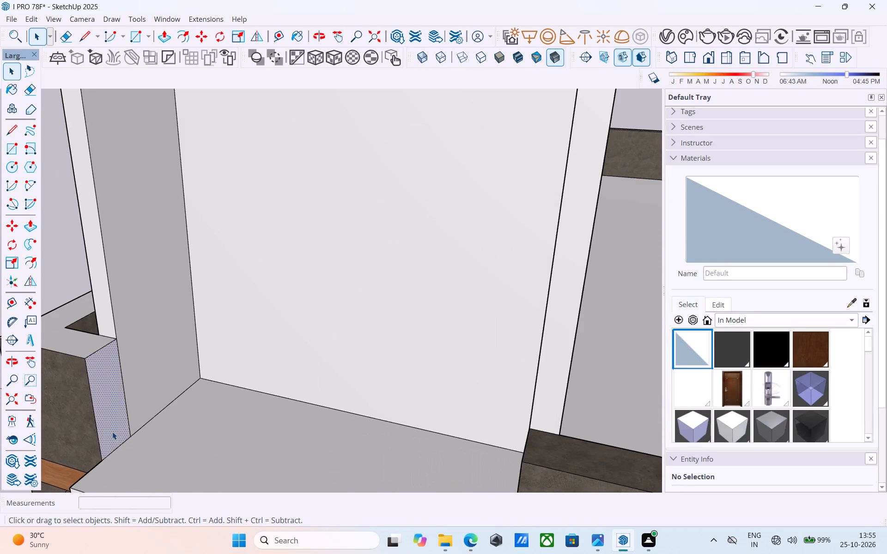
scroll(112, 432, down, 5)
middle_drag(113, 431, 149, 411)
scroll(150, 465, up, 4)
scroll(148, 413, down, 7)
middle_drag(137, 432, 185, 476)
scroll(186, 476, up, 6)
scroll(148, 351, down, 5)
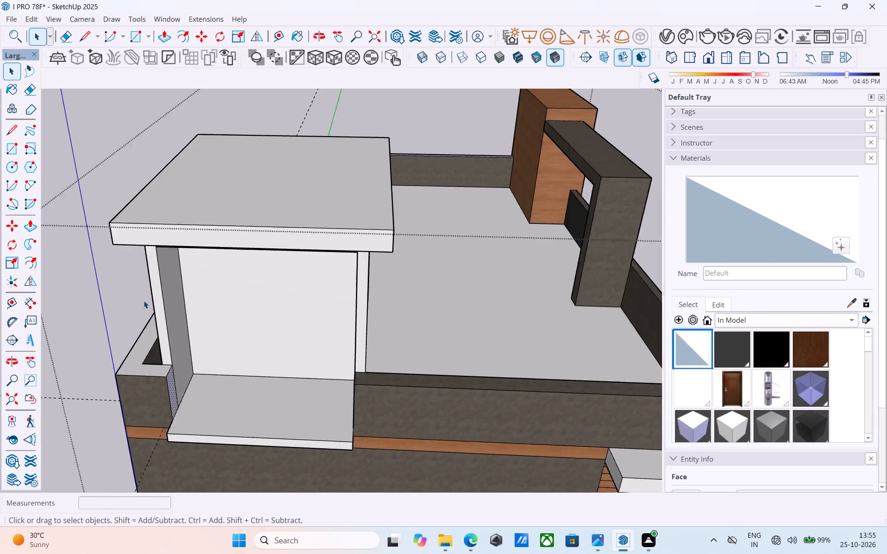
scroll(144, 301, down, 2)
scroll(163, 388, up, 11)
click(165, 408)
click(169, 409)
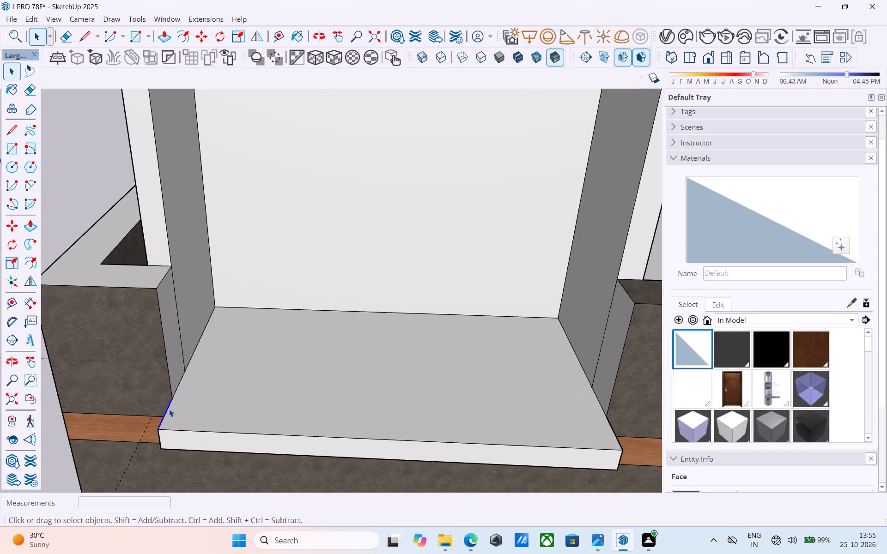
key(m)
scroll(173, 420, up, 4)
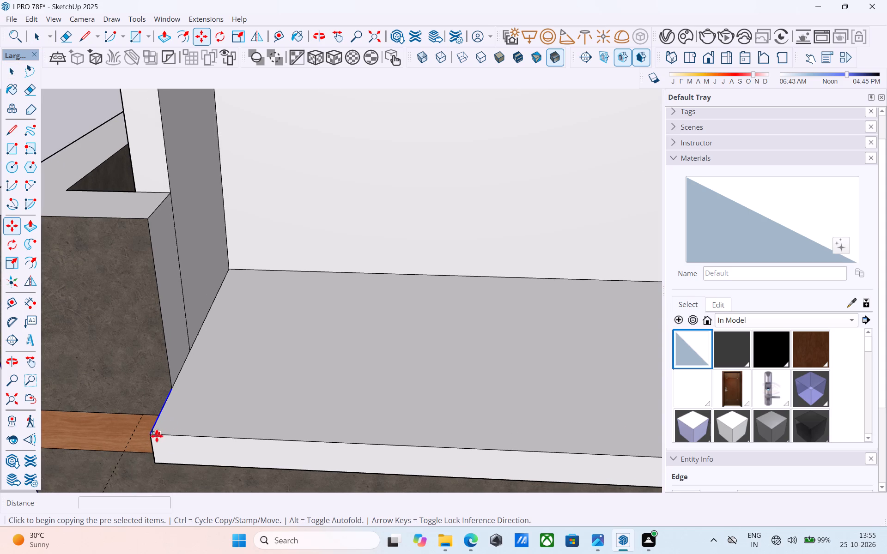
click(153, 434)
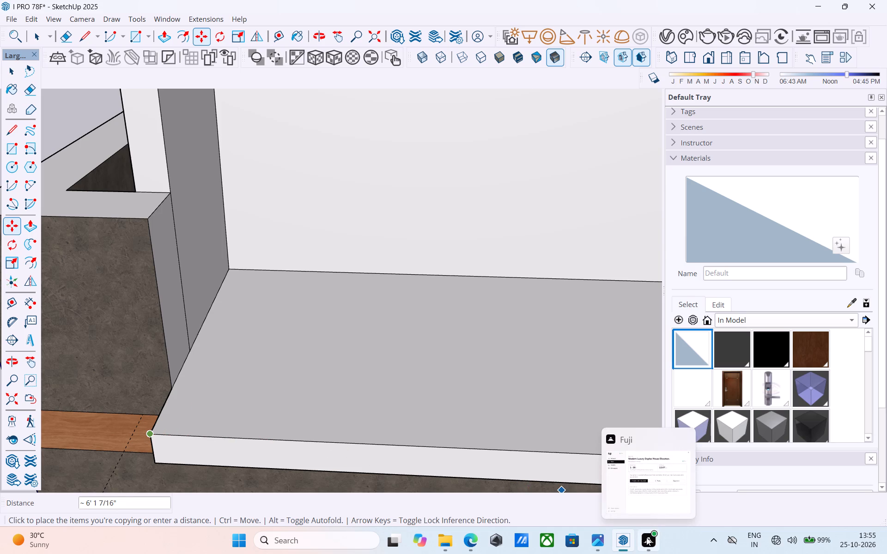
scroll(370, 398, down, 3)
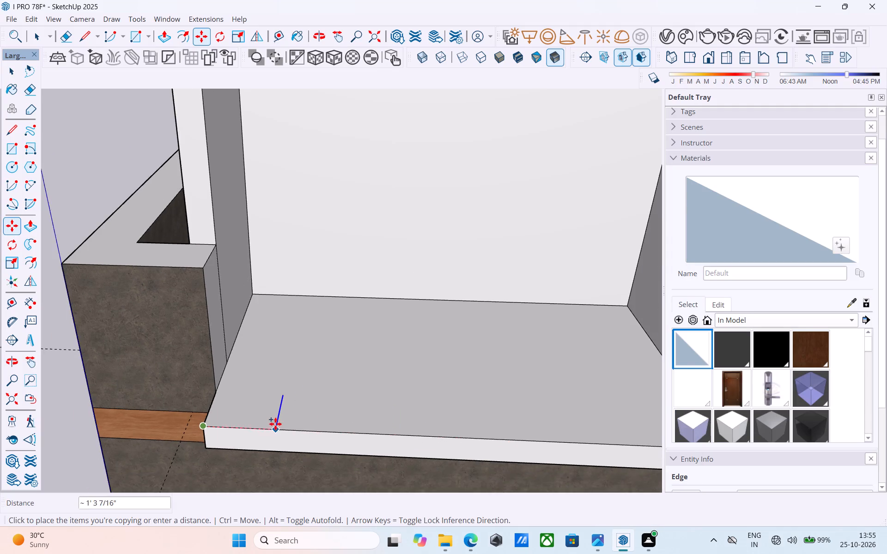
scroll(272, 424, up, 4)
scroll(255, 426, down, 1)
middle_drag(267, 424, 376, 378)
scroll(373, 377, down, 2)
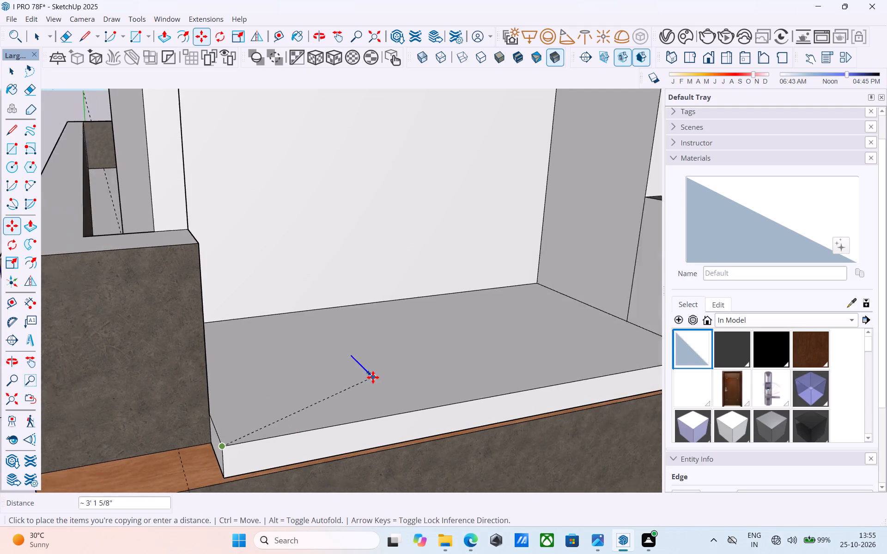
scroll(373, 377, down, 2)
middle_drag(373, 377, 463, 383)
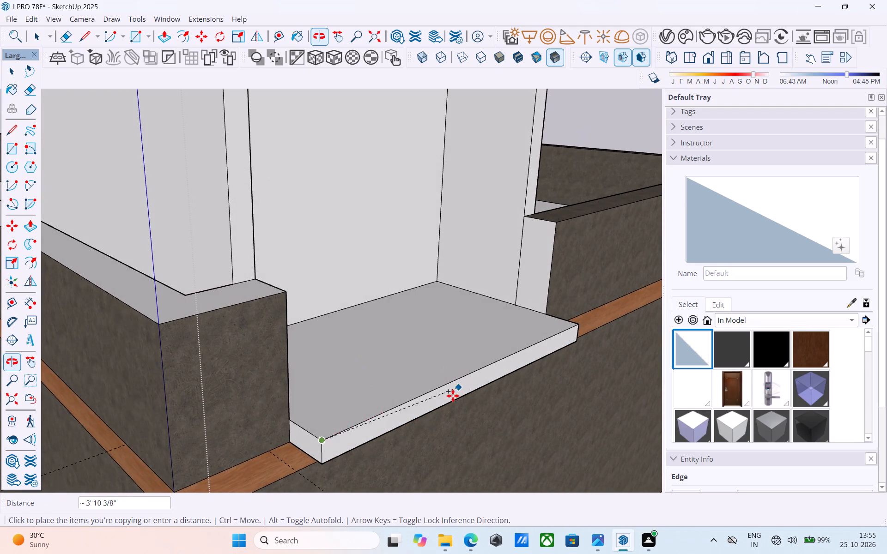
scroll(348, 424, up, 5)
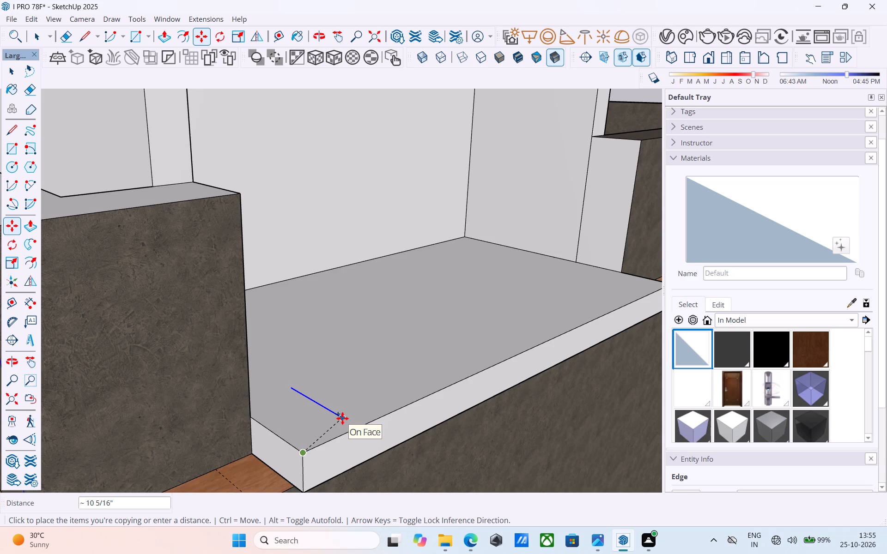
scroll(342, 418, up, 2)
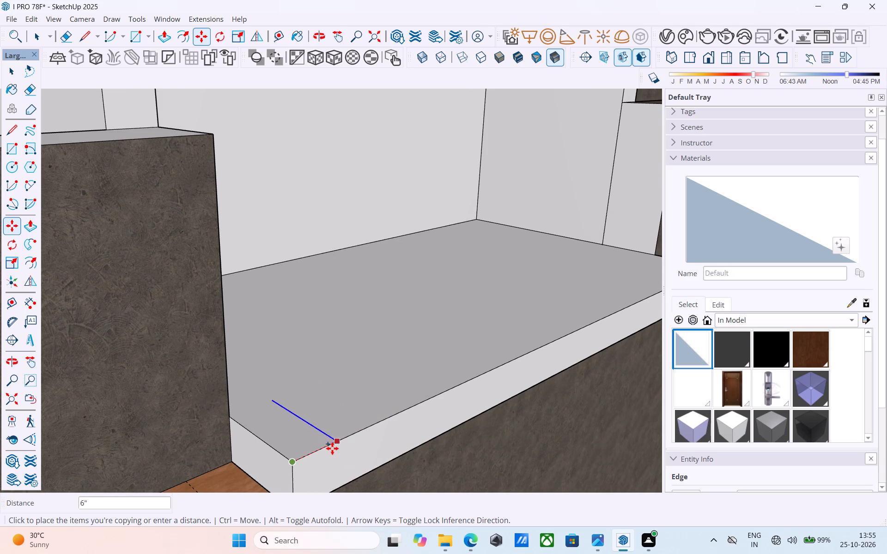
text(6")
key(Return)
Draw a 6" line inward from the side wall's vertical line and join it to the copied edge, closing a narrow floor strip.
scroll(288, 412, down, 5)
middle_drag(281, 418, 222, 446)
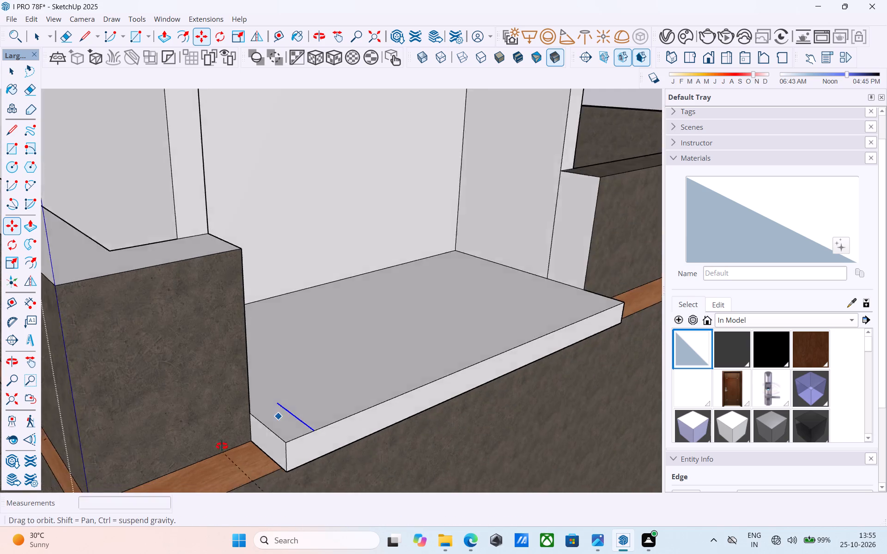
middle_drag(222, 446, 71, 488)
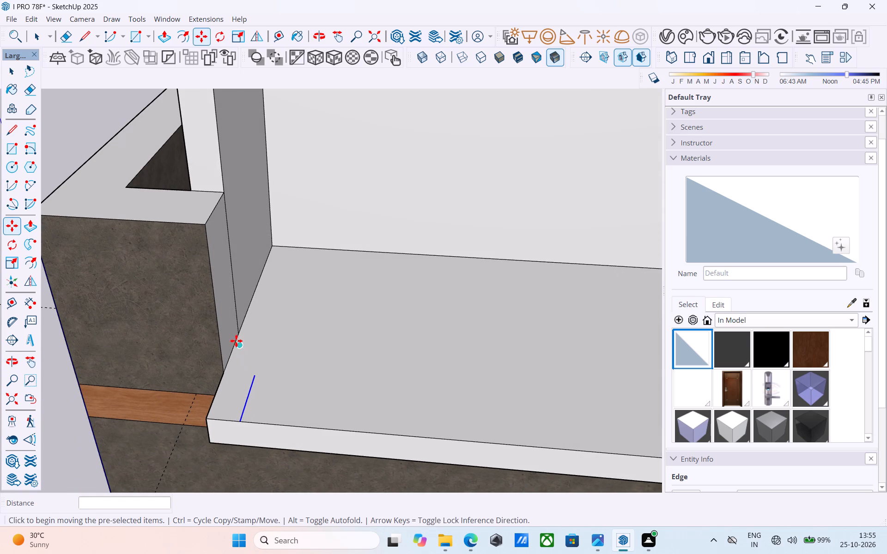
key(l)
scroll(266, 369, up, 4)
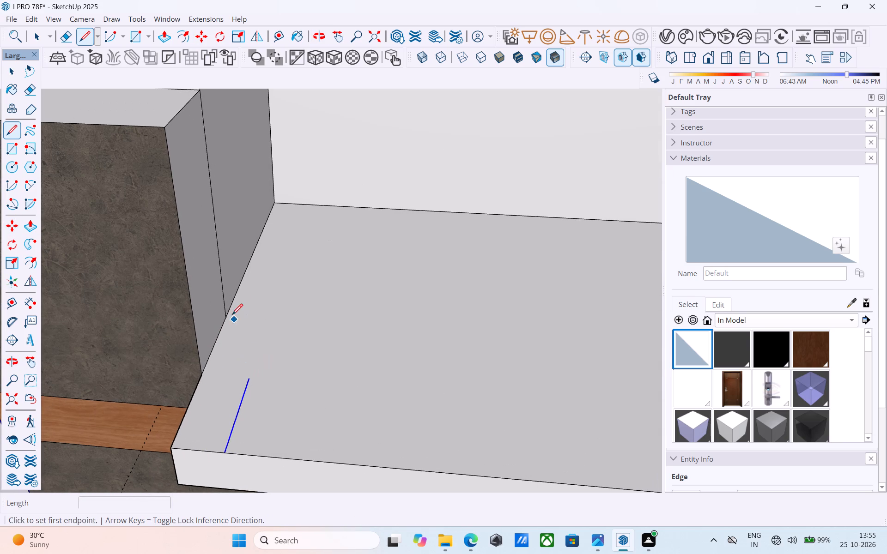
click(229, 314)
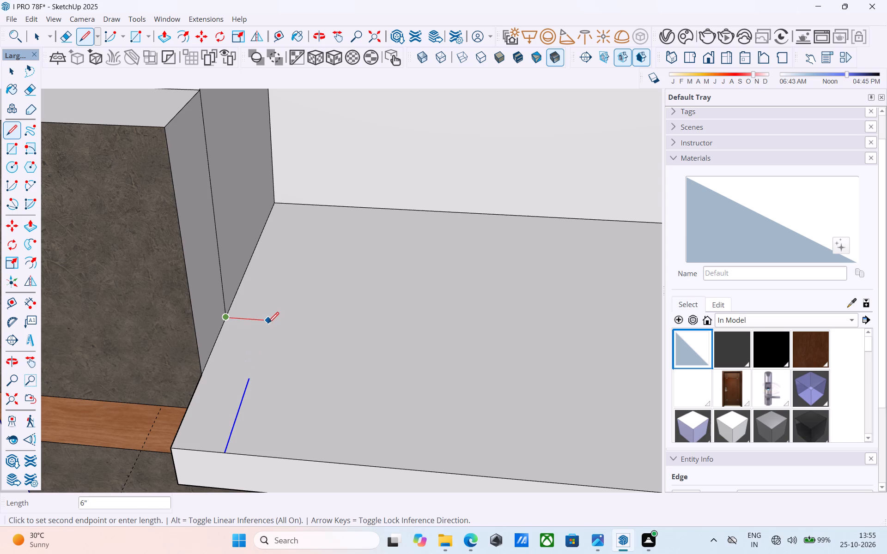
click(268, 323)
click(249, 376)
key(space)
Push/Pull the narrow side strip up about 2' 7 5/8" to the corner parapet's top, forming a low balcony side wall.
click(239, 366)
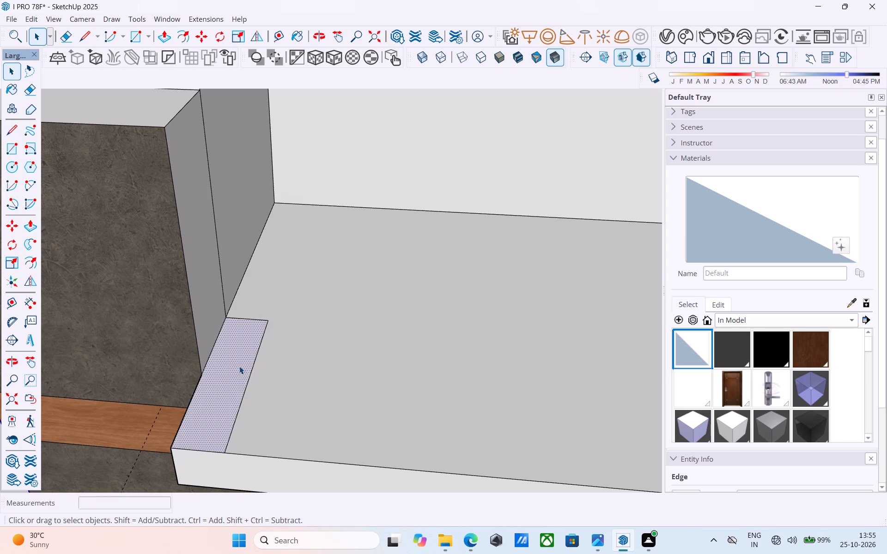
scroll(239, 364, down, 5)
key(p)
click(240, 363)
click(173, 229)
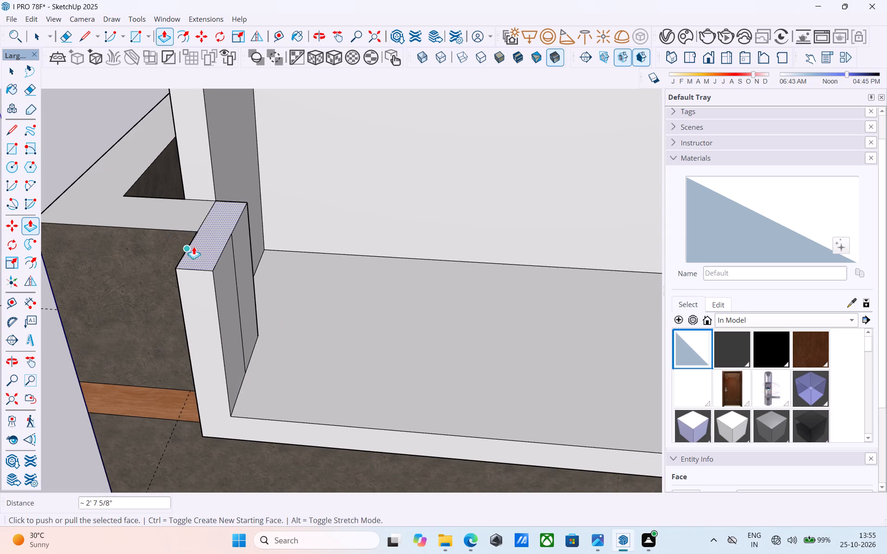
Erase the vertical seam line on the inner face of the low balcony side wall beside the corner parapet.
scroll(196, 253, down, 5)
middle_drag(188, 264, 67, 277)
scroll(106, 270, down, 5)
middle_drag(215, 265, 171, 267)
scroll(179, 254, up, 8)
key(e)
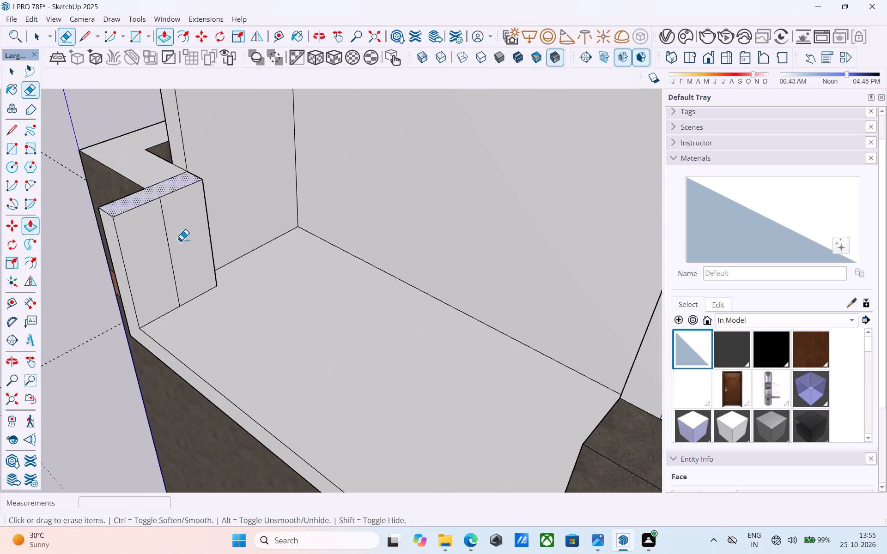
drag(182, 240, 174, 241)
drag(171, 242, 166, 243)
key(space)
Push/Pull the long parapet's end face 6" toward the balcony, over the floor slab.
scroll(155, 247, down, 5)
middle_drag(157, 259, 521, 239)
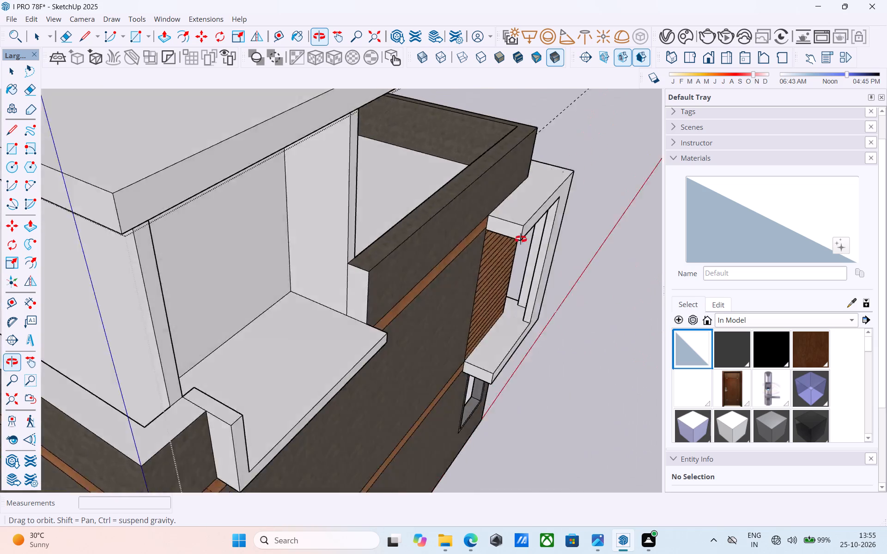
middle_drag(521, 239, 393, 265)
scroll(348, 245, down, 5)
scroll(391, 288, up, 9)
middle_click(391, 288)
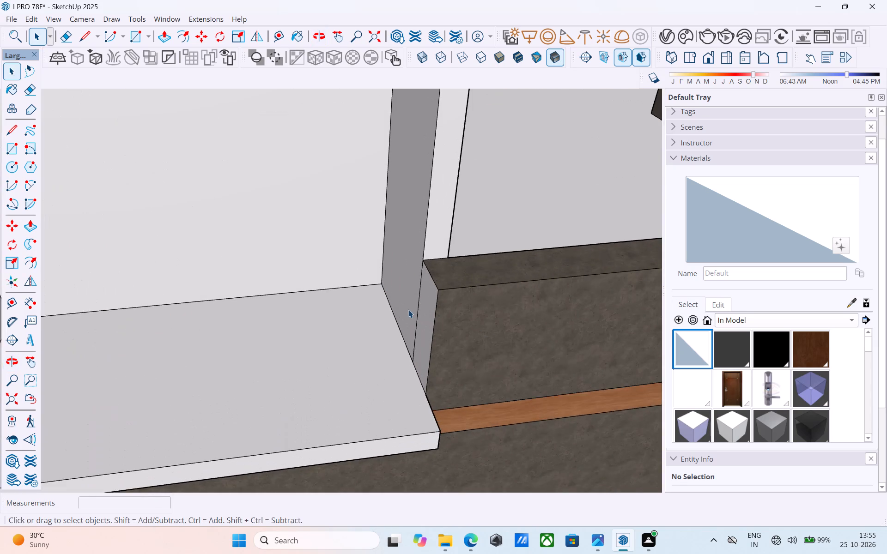
scroll(408, 310, down, 4)
middle_drag(408, 310, 437, 317)
scroll(350, 285, down, 4)
middle_drag(395, 319, 467, 305)
scroll(507, 285, up, 4)
click(515, 268)
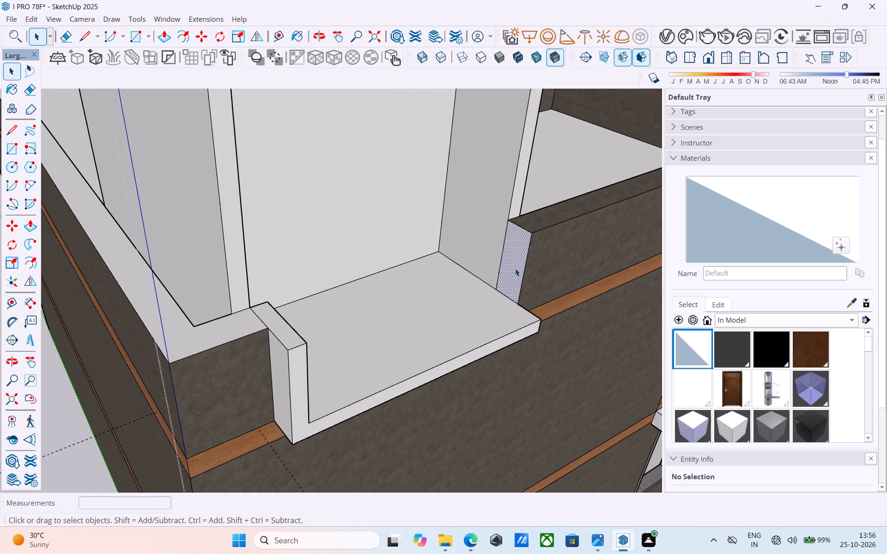
key(p)
click(517, 269)
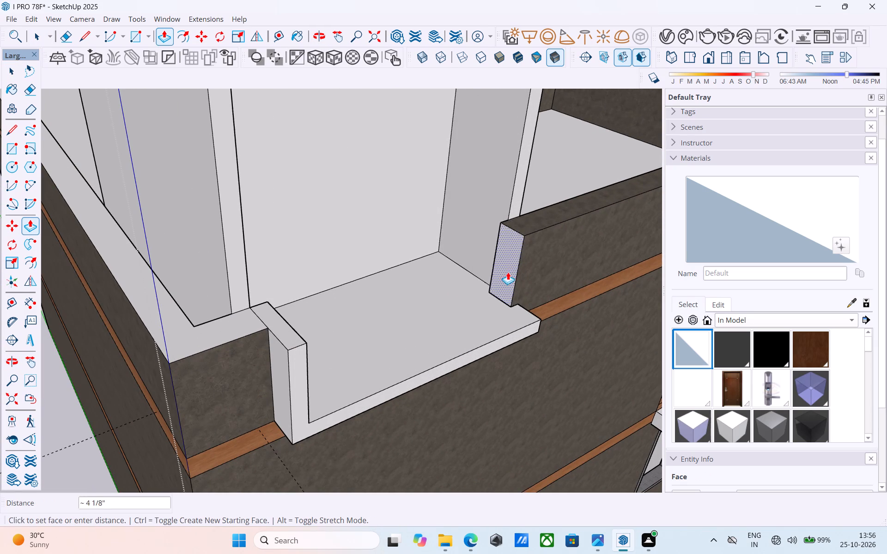
text(6")
key(space)
middle_drag(504, 273, 353, 278)
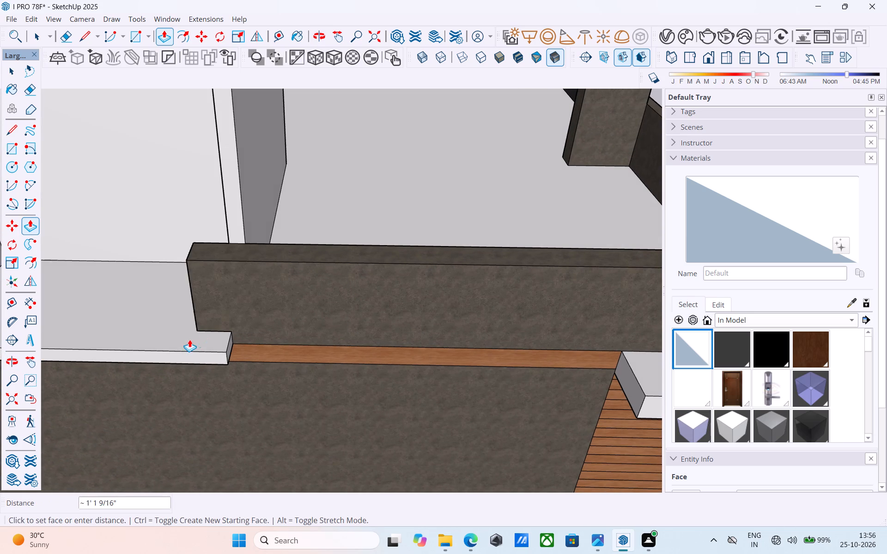
text(6")
key(Return)
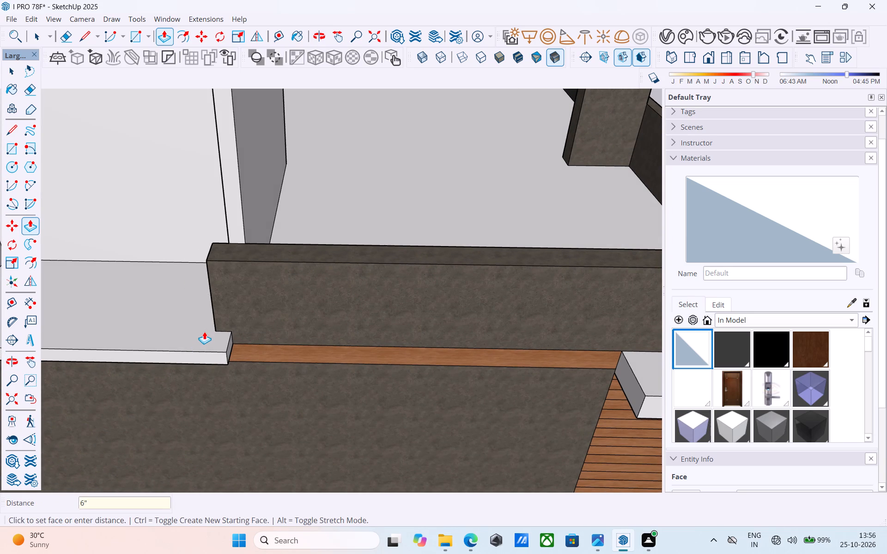
Draw a vertical line about 2' 7 5/8" long on the long parapet's outer face, from the slab's side edge up to the parapet top.
key(space)
middle_drag(204, 331, 223, 331)
scroll(204, 331, up, 1)
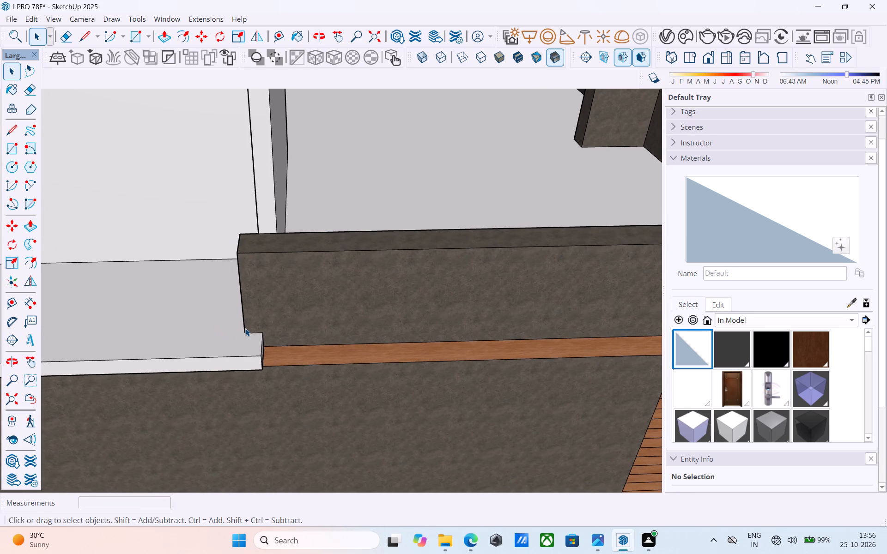
key(l)
click(261, 331)
click(259, 256)
key(space)
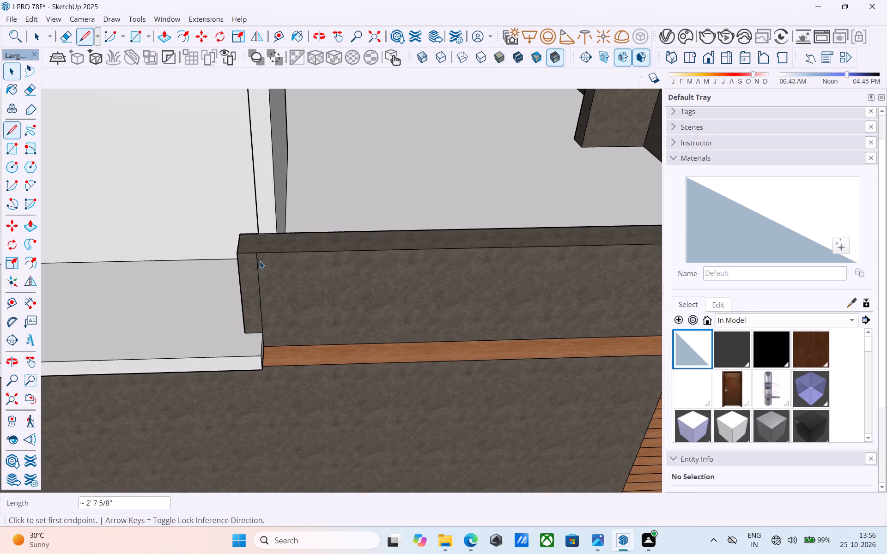
Push/Pull the narrow strip at the long parapet's end 1' outward to the slab's front edge, forming the second balcony side wall.
click(253, 268)
key(p)
click(249, 274)
click(197, 343)
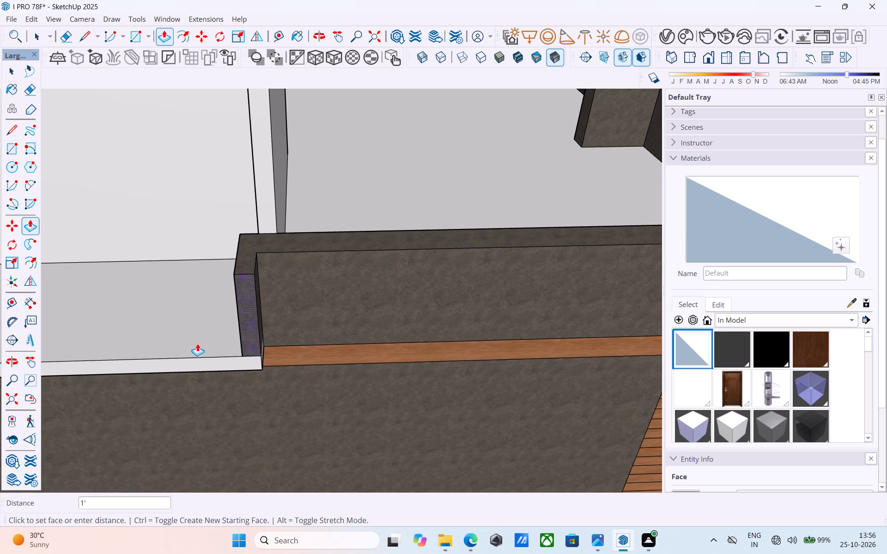
scroll(206, 342, down, 2)
middle_drag(216, 335, 312, 319)
scroll(346, 305, down, 5)
middle_drag(346, 305, 505, 305)
key(space)
Copy the front vertical edge of the new side wall's inner face 3" inward.
scroll(563, 261, up, 4)
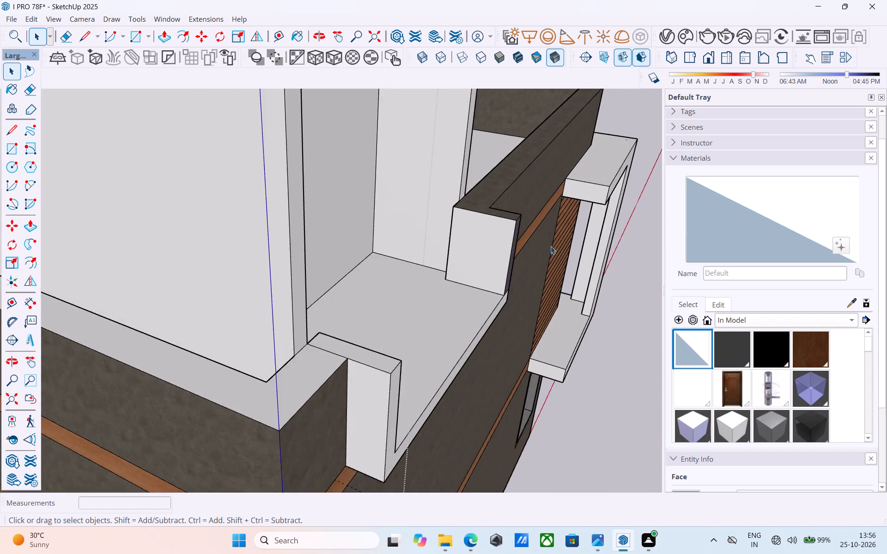
scroll(551, 246, up, 3)
click(517, 247)
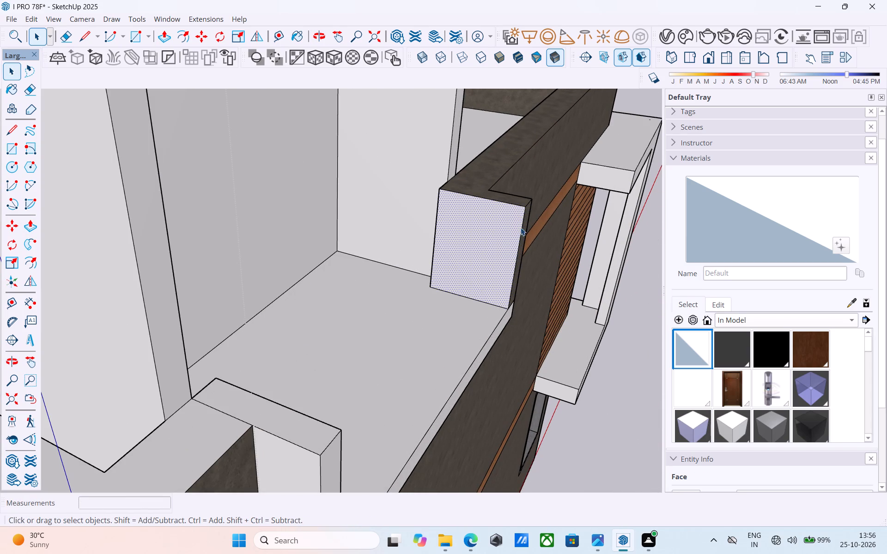
click(522, 223)
key(m)
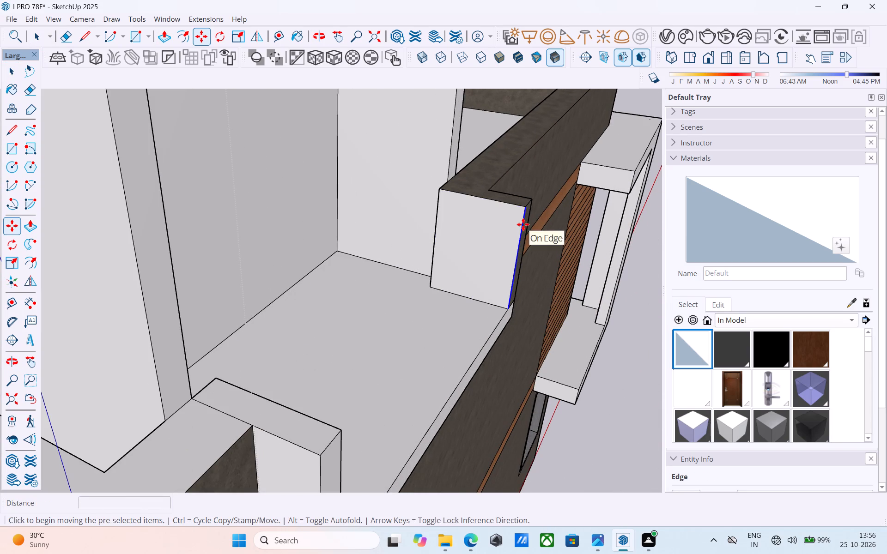
click(522, 209)
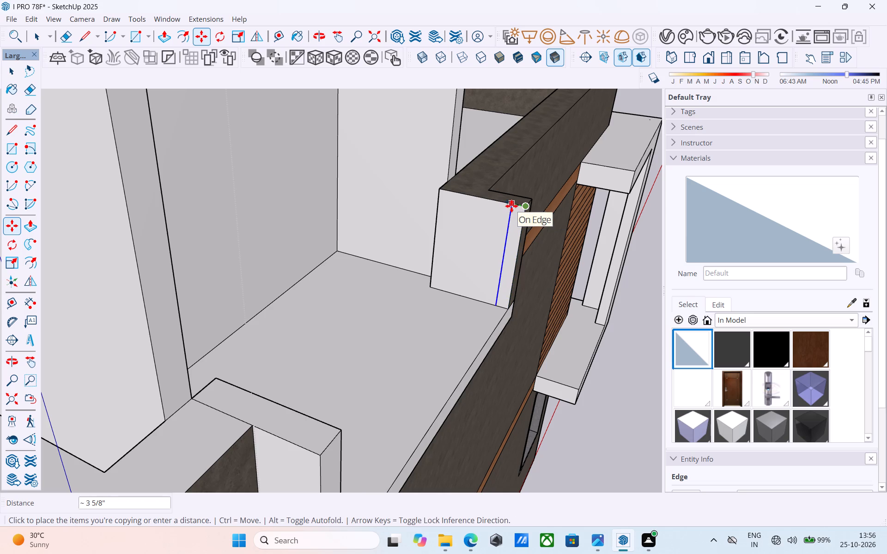
text(3")
key(Return)
Push/Pull the 3" strip 8' across to the opposite side wall, forming the balcony's low front wall.
scroll(587, 223, up, 4)
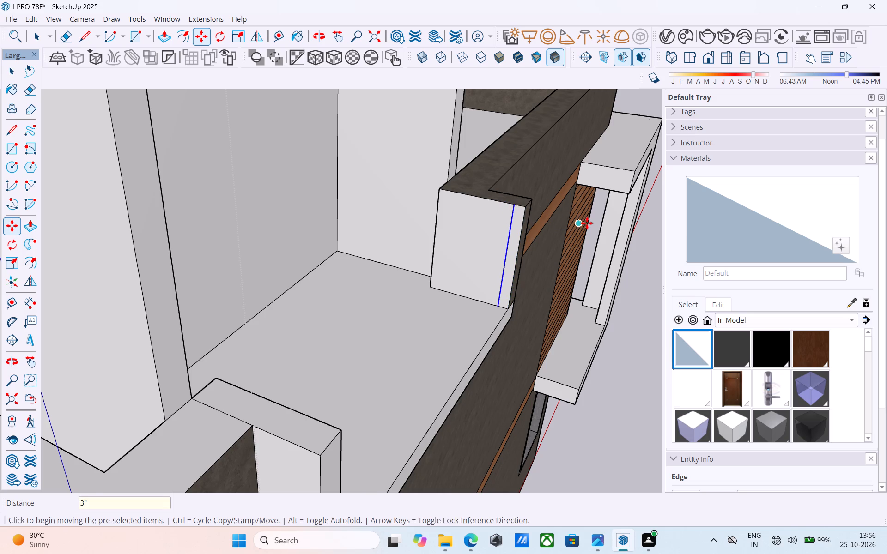
key(space)
click(500, 239)
key(p)
click(496, 239)
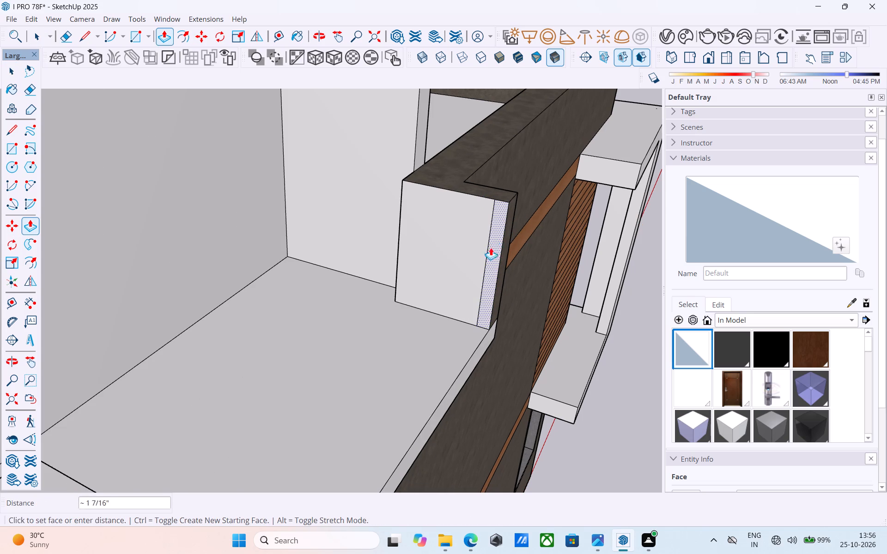
scroll(488, 251, down, 10)
middle_drag(452, 262, 317, 271)
scroll(366, 244, down, 9)
middle_drag(283, 267, 244, 269)
scroll(243, 269, up, 20)
scroll(243, 269, up, 4)
click(262, 247)
middle_drag(260, 248, 134, 256)
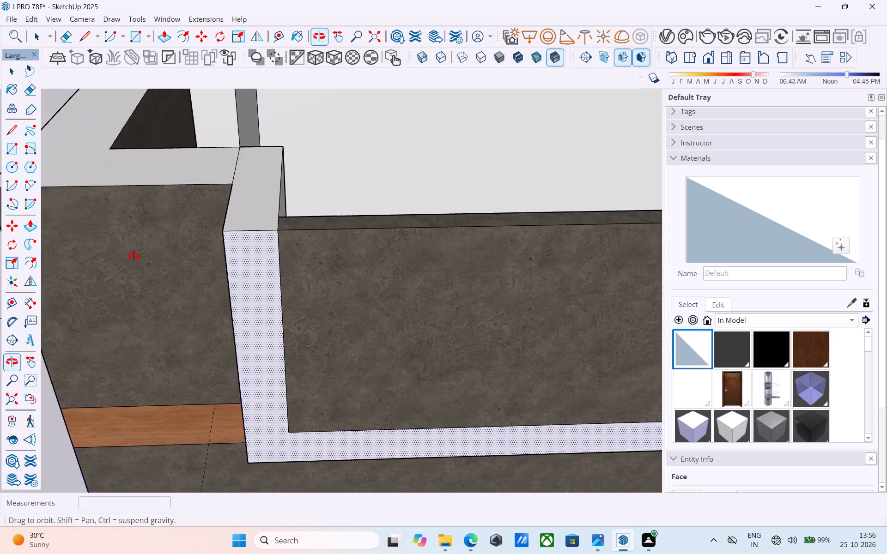
middle_drag(134, 256, 123, 256)
scroll(107, 254, down, 10)
middle_drag(255, 252, 156, 251)
scroll(128, 247, down, 5)
middle_drag(232, 267, 154, 253)
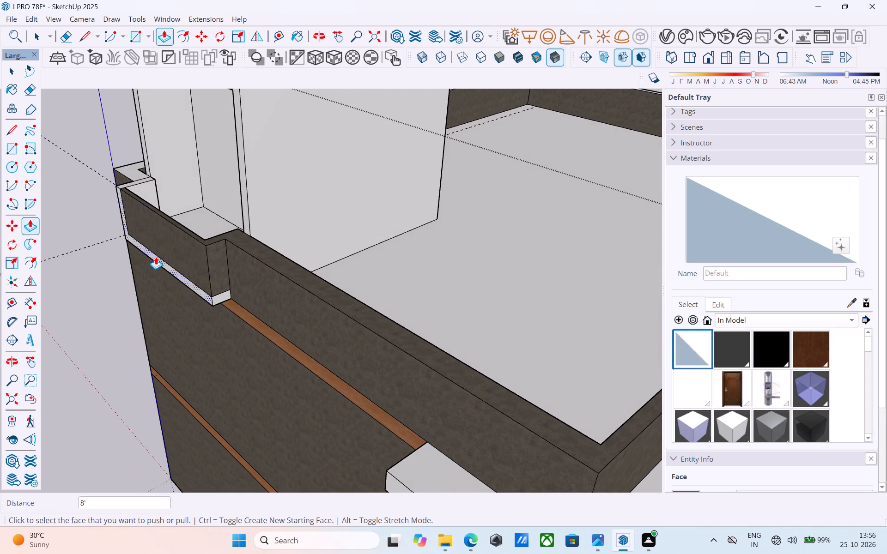
middle_drag(157, 258, 172, 256)
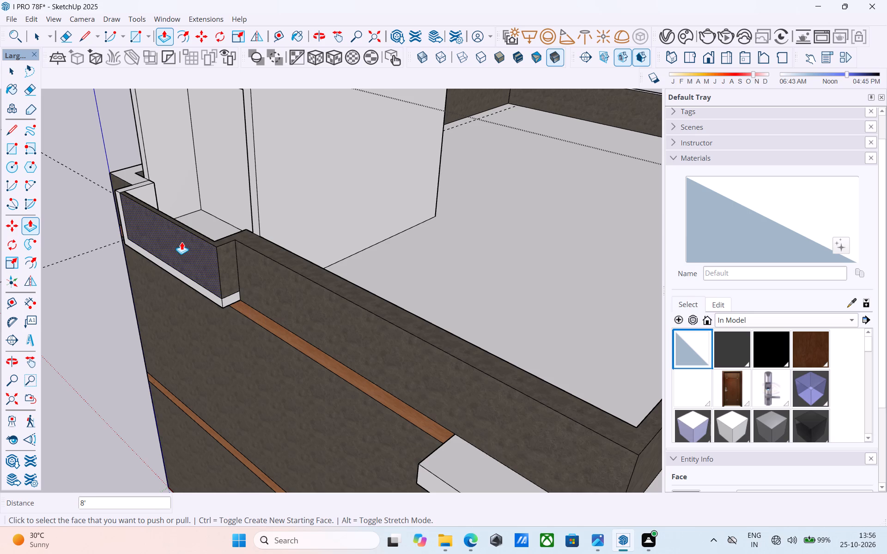
middle_drag(182, 242, 389, 242)
scroll(197, 335, up, 4)
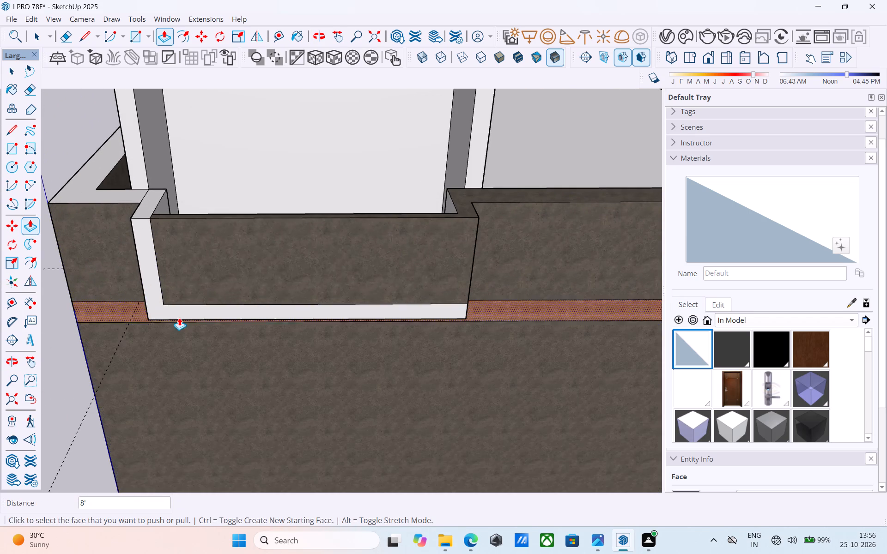
scroll(175, 304, up, 4)
Extend the front wall's base line across the adjoining side wall's end and erase the vertical seam between their outer faces.
key(l)
click(160, 305)
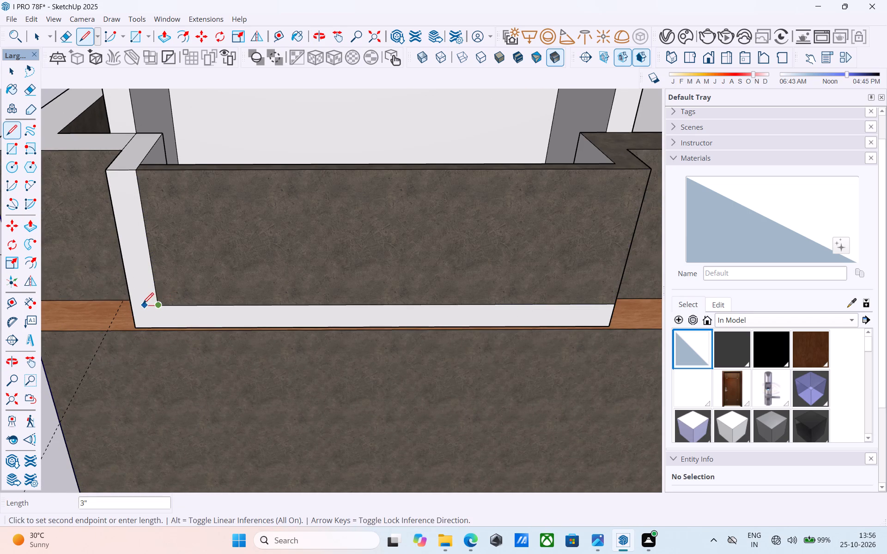
click(133, 305)
middle_drag(152, 298, 315, 258)
key(e)
drag(164, 271, 154, 271)
scroll(158, 274, down, 5)
middle_drag(159, 274, 215, 267)
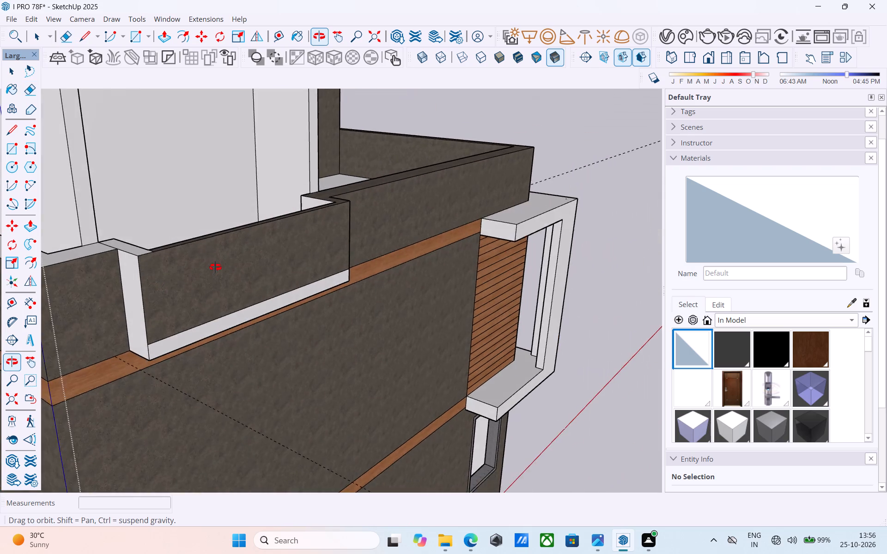
Draw a short line across the top of the balcony's front wall where it meets the long parapet's side wall.
middle_drag(215, 267, 155, 347)
scroll(141, 235, up, 8)
scroll(184, 238, down, 5)
middle_drag(207, 250, 200, 265)
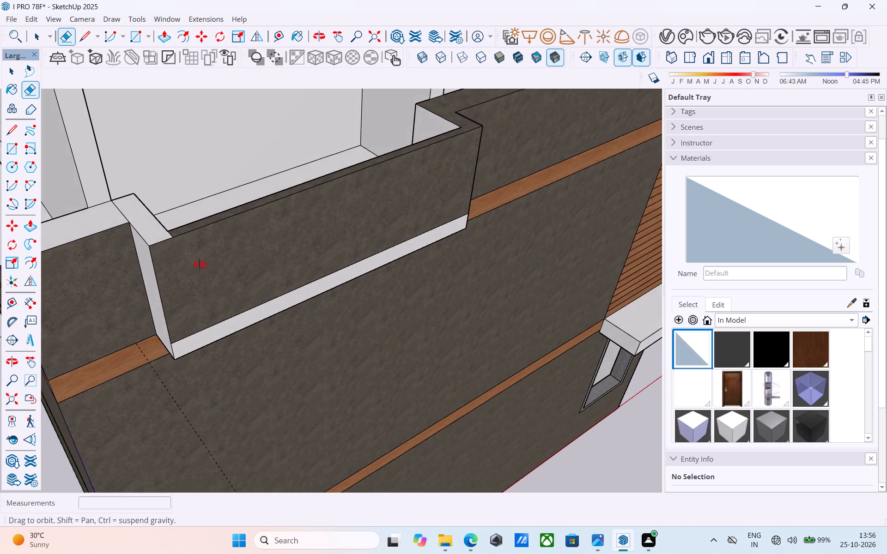
middle_drag(200, 265, 192, 277)
scroll(204, 268, down, 3)
key(l)
scroll(404, 166, up, 5)
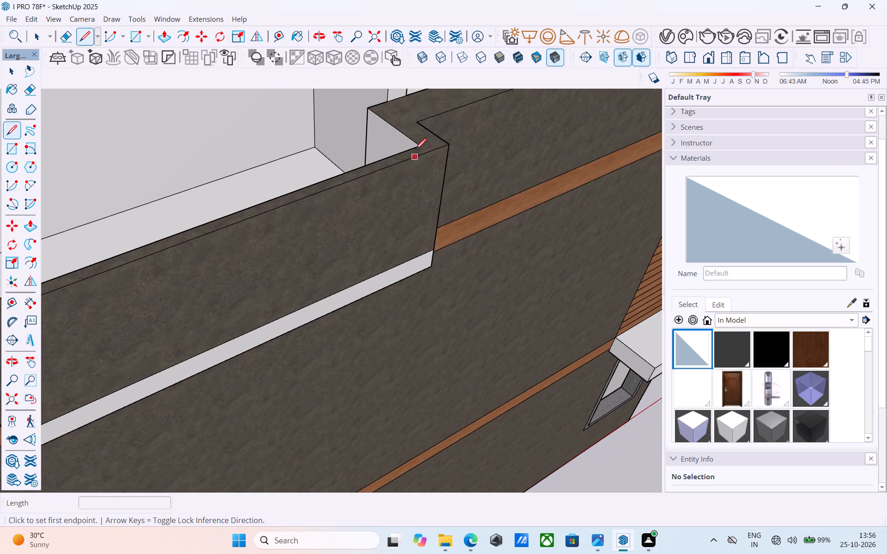
click(417, 149)
click(424, 155)
click(425, 155)
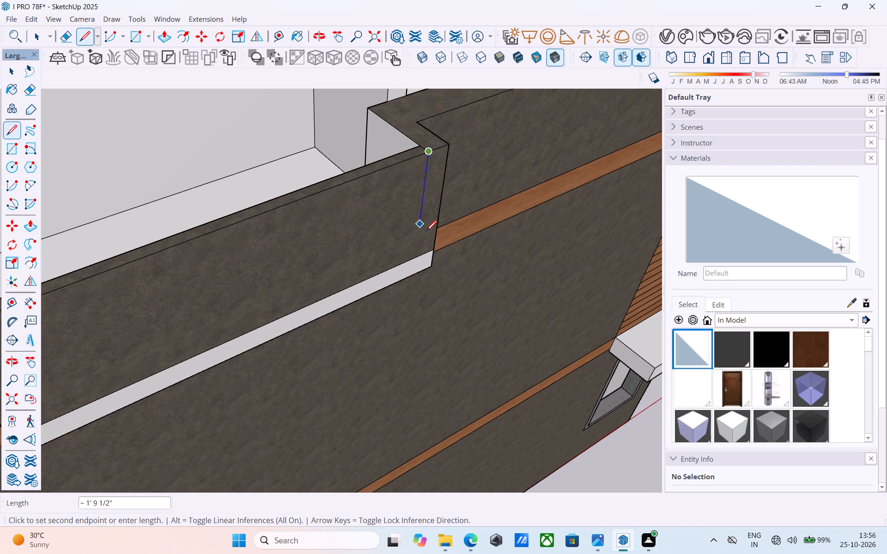
key(space)
Paint the outer and inner faces of the balcony's front wall with Glass_Basic_01.
click(811, 384)
click(288, 274)
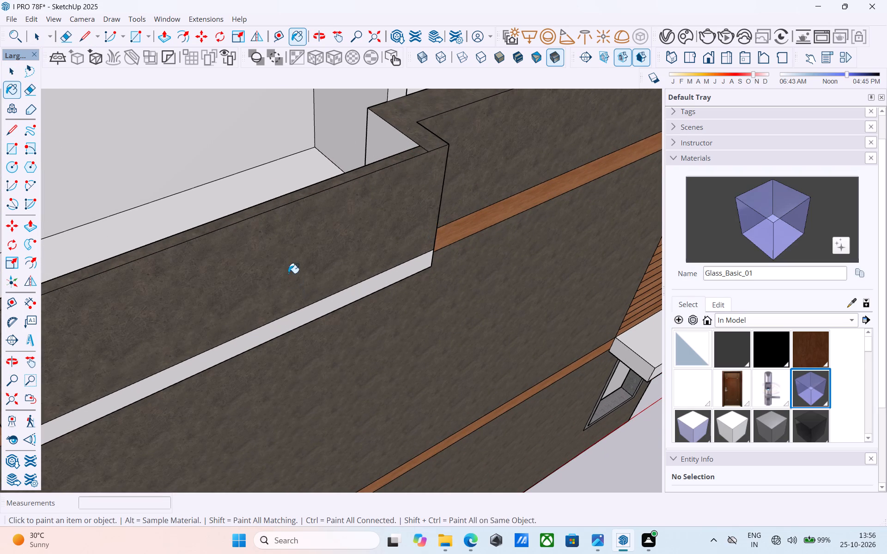
scroll(325, 252, down, 5)
middle_drag(324, 253, 535, 264)
click(578, 251)
middle_drag(582, 255, 404, 209)
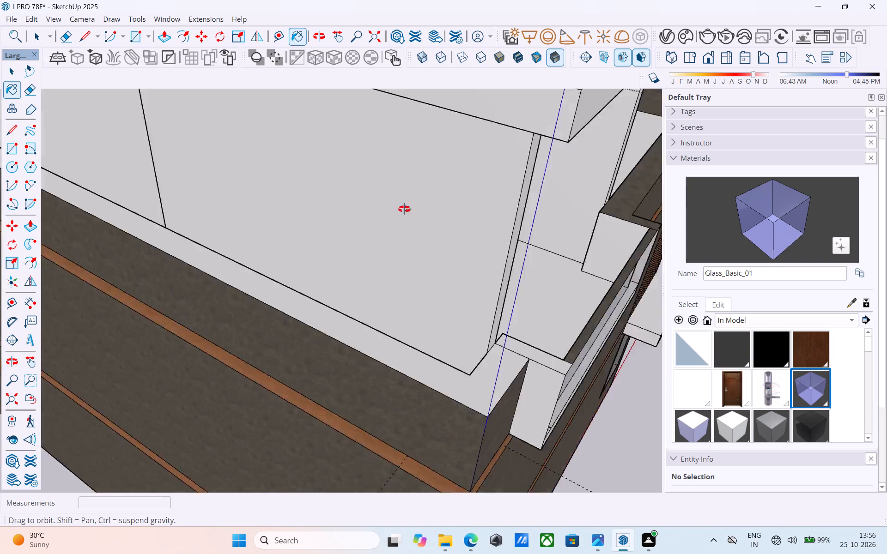
middle_drag(404, 209, 259, 155)
scroll(190, 156, down, 9)
middle_drag(211, 176, 74, 136)
scroll(227, 193, up, 8)
scroll(232, 205, down, 2)
middle_drag(228, 207, 162, 285)
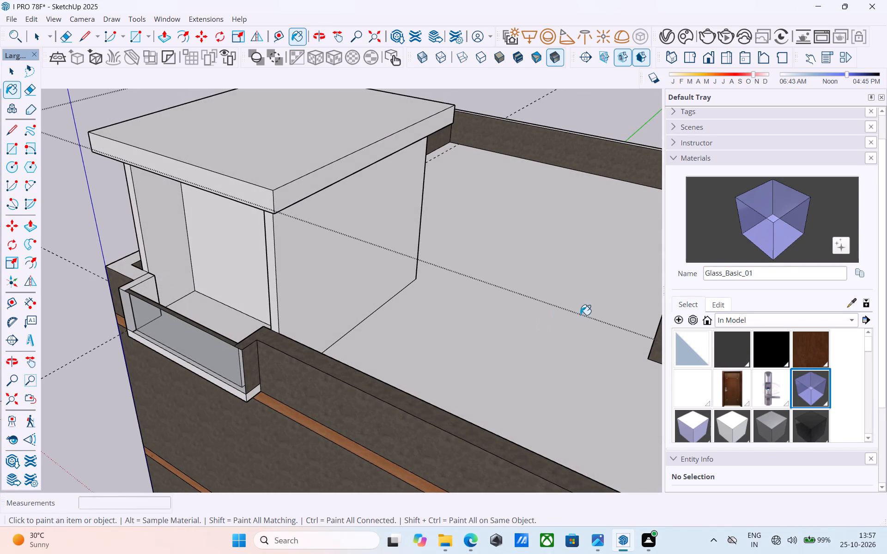
Paint the inner faces of both balcony side walls with the dark grey [Color_007]1 material.
click(729, 347)
scroll(134, 305, up, 3)
click(148, 288)
middle_drag(229, 286, 620, 283)
scroll(476, 305, up, 2)
click(390, 291)
scroll(464, 262, down, 6)
middle_drag(460, 262, 298, 223)
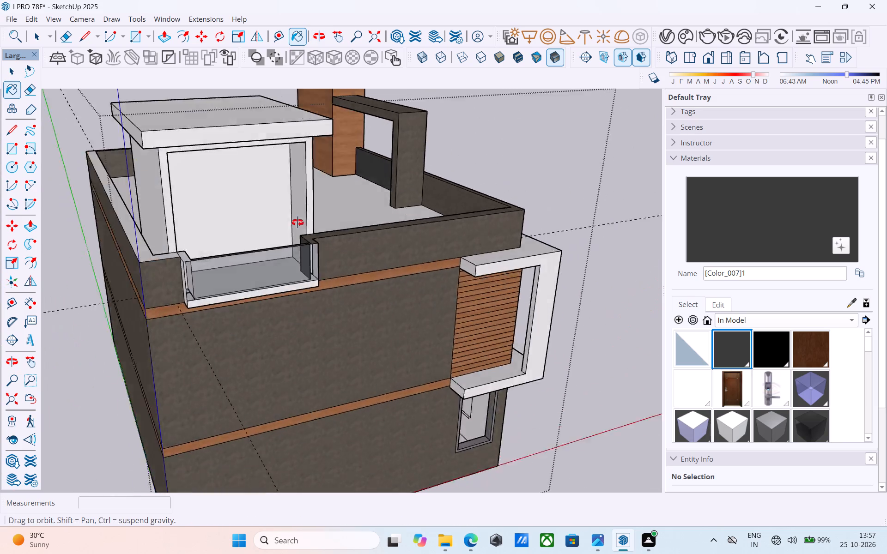
Save the model.
middle_drag(298, 223, 267, 215)
scroll(201, 229, up, 4)
scroll(201, 230, down, 4)
scroll(394, 168, down, 4)
middle_drag(355, 208, 207, 189)
scroll(204, 189, up, 4)
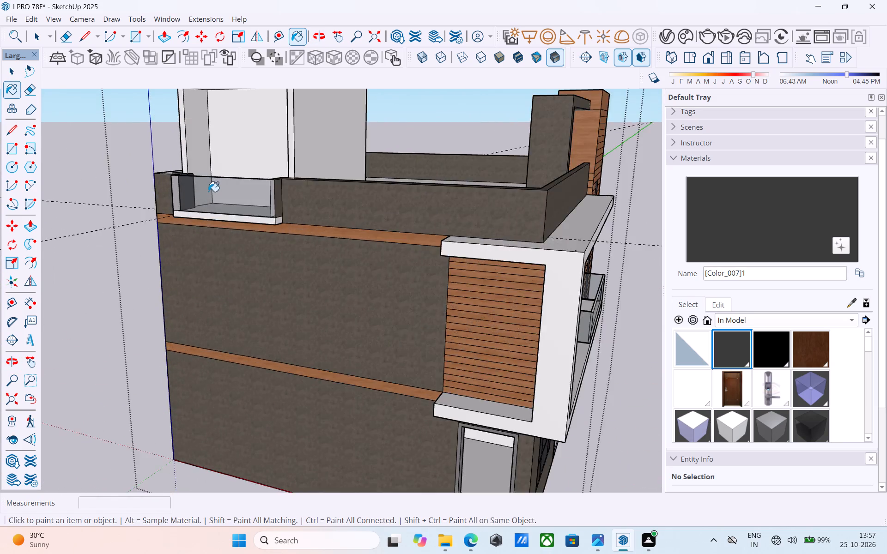
scroll(208, 192, up, 11)
key(space)
scroll(270, 215, down, 4)
middle_drag(270, 216, 280, 274)
key(ctrl+s)
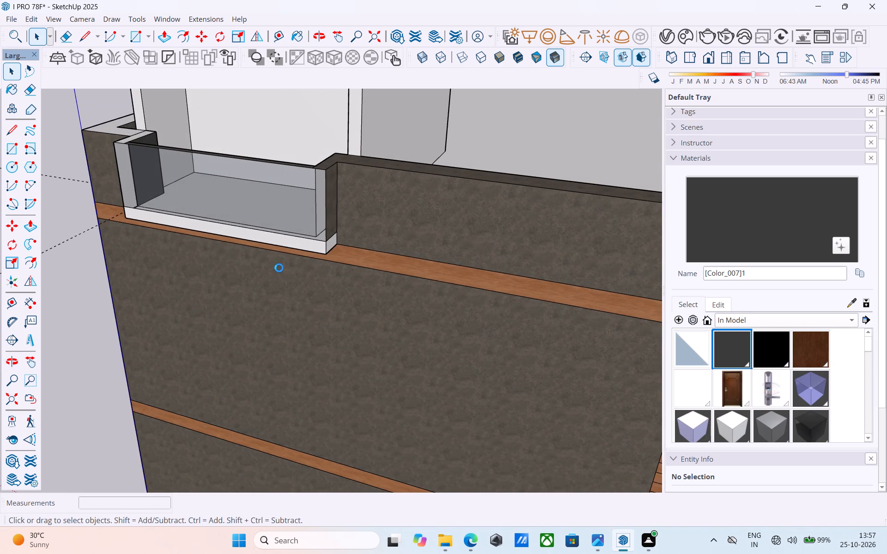
Examine the glass-fronted balcony and the house exterior from several angles.
scroll(279, 268, down, 5)
shift+middle_drag(272, 268, 182, 200)
scroll(204, 217, down, 2)
middle_drag(200, 214, 191, 208)
middle_drag(188, 224, 232, 219)
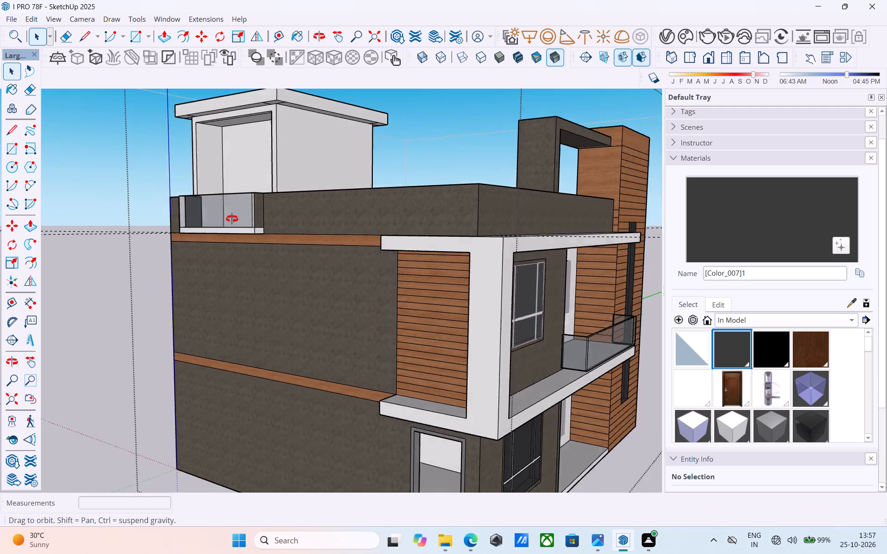
middle_drag(232, 219, 385, 230)
scroll(396, 232, up, 1)
scroll(400, 226, down, 4)
middle_drag(294, 268, 344, 398)
scroll(257, 299, up, 7)
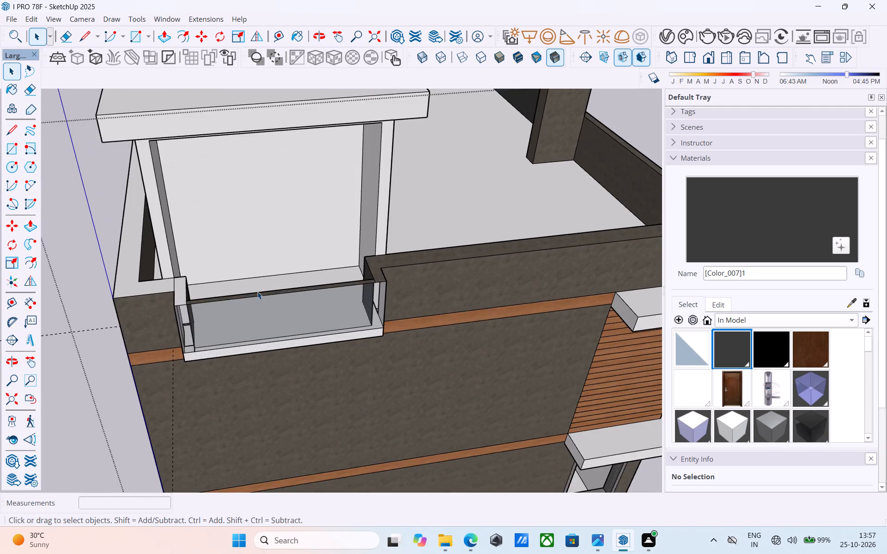
Place a vertical guide near the side edge of the rooftop room's balcony wall and draw a 3' by 7' door rectangle from its base.
middle_drag(253, 286, 226, 305)
middle_drag(260, 293, 311, 351)
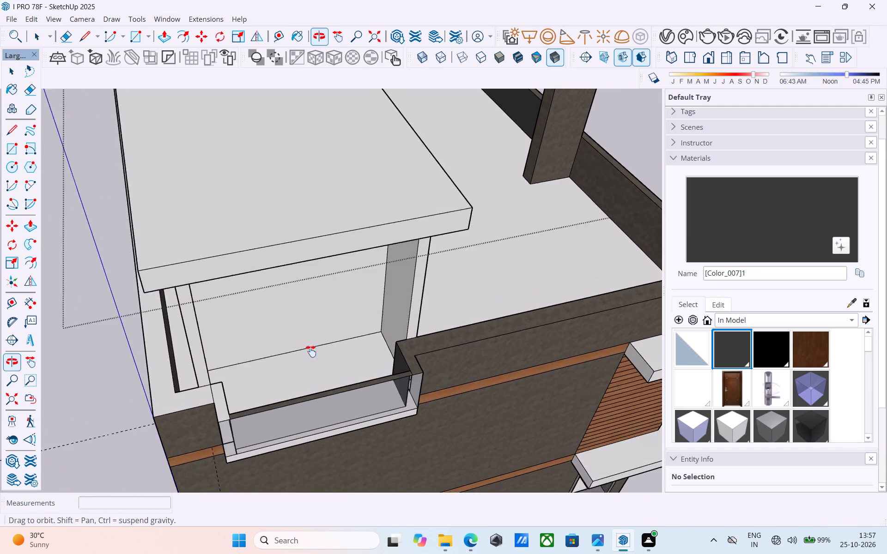
middle_drag(311, 351, 324, 330)
key(t)
scroll(349, 306, up, 1)
click(395, 253)
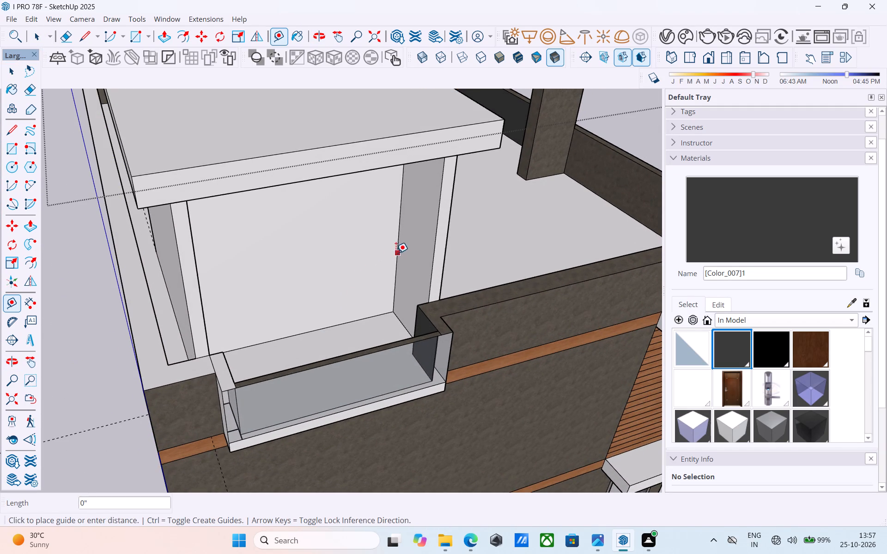
click(387, 259)
key(r)
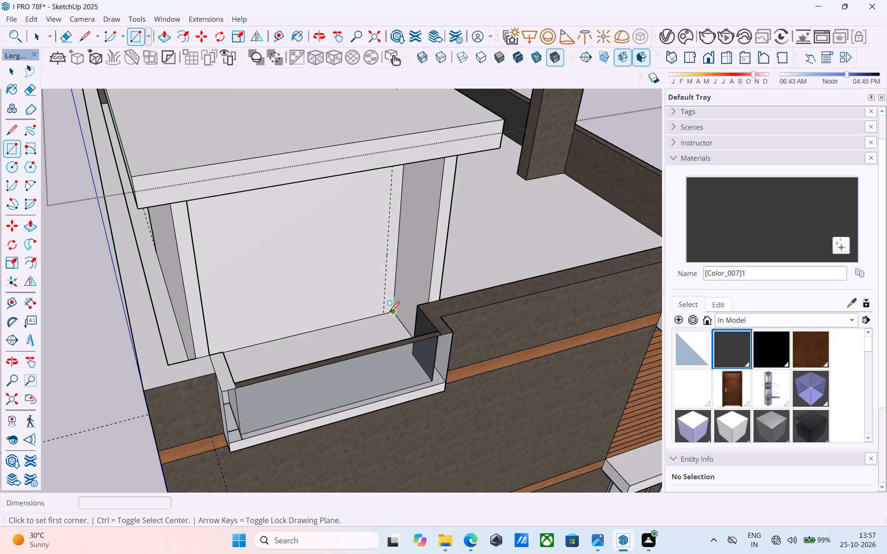
click(384, 314)
text(7',3')
key(Return)
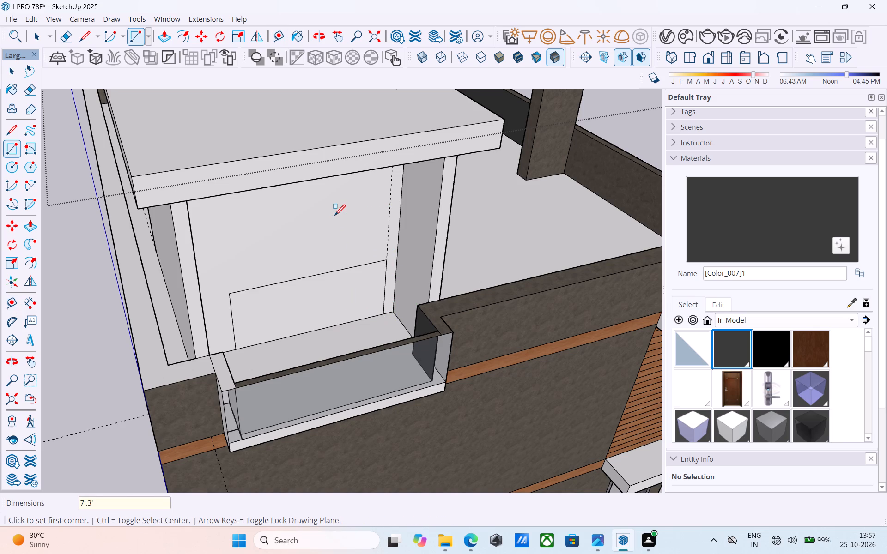
text(3',7')
key(Return)
Offset the door rectangle's outline 3" inward to form a frame.
scroll(358, 247, up, 3)
key(space)
click(358, 247)
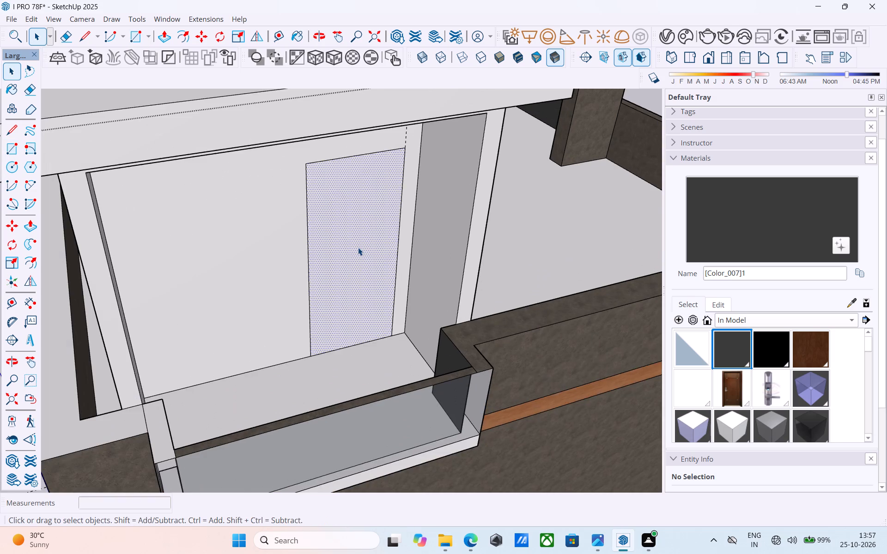
scroll(358, 247, up, 2)
key(f)
click(359, 248)
text(3")
key(Return)
Push the face inside the door frame 6" through the wall to cut the balcony door opening.
key(space)
click(360, 248)
key(p)
click(360, 248)
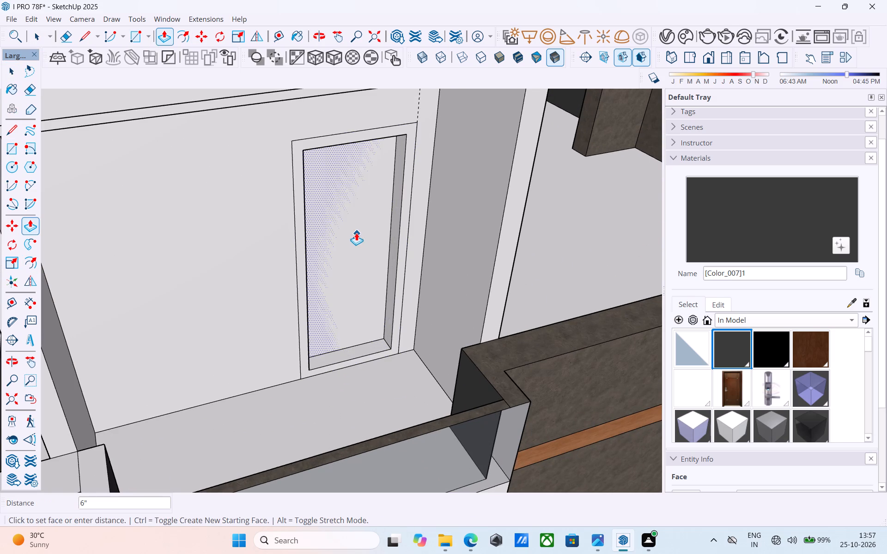
click(352, 220)
key(space)
Examine the door opening, rooftop room and house exterior from several angles.
scroll(350, 216, down, 5)
middle_drag(349, 226, 337, 269)
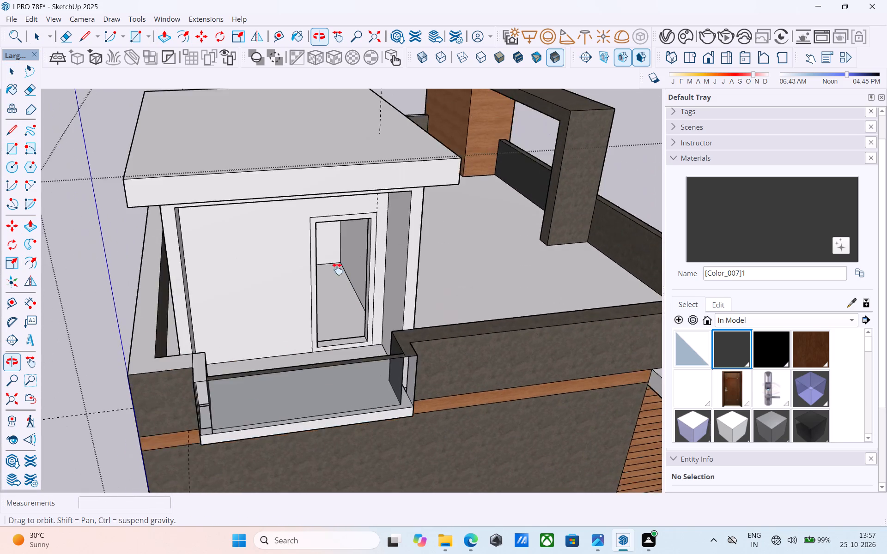
middle_drag(337, 269, 176, 228)
scroll(206, 224, down, 8)
middle_drag(389, 272, 302, 260)
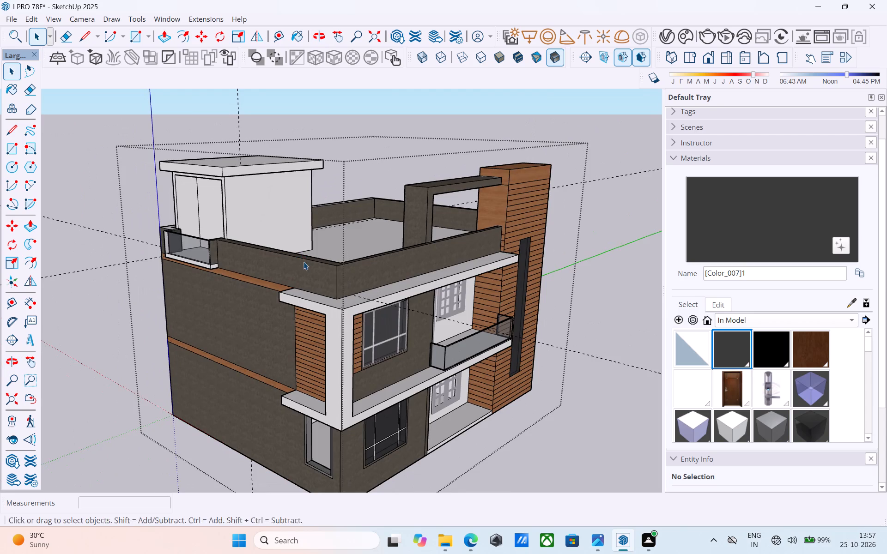
scroll(304, 262, down, 5)
middle_drag(308, 264, 222, 220)
scroll(264, 245, down, 2)
middle_drag(270, 246, 228, 211)
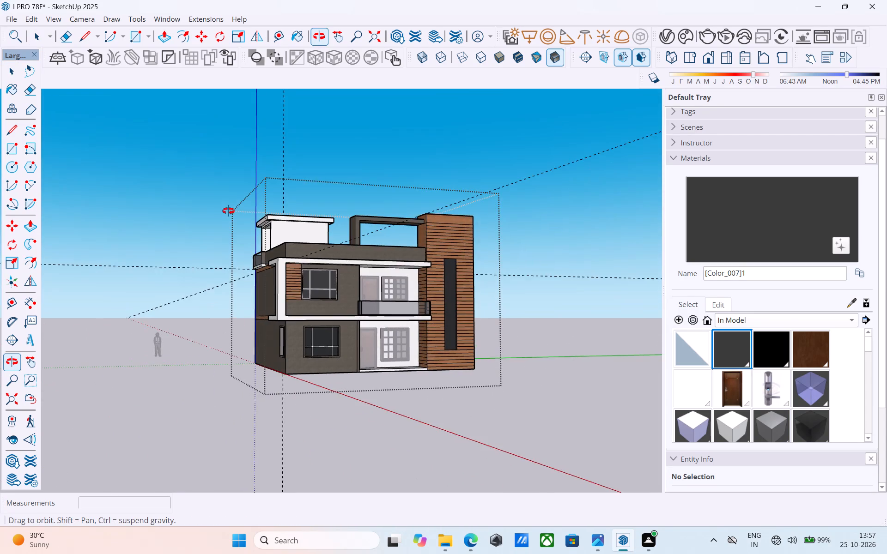
middle_drag(228, 211, 228, 222)
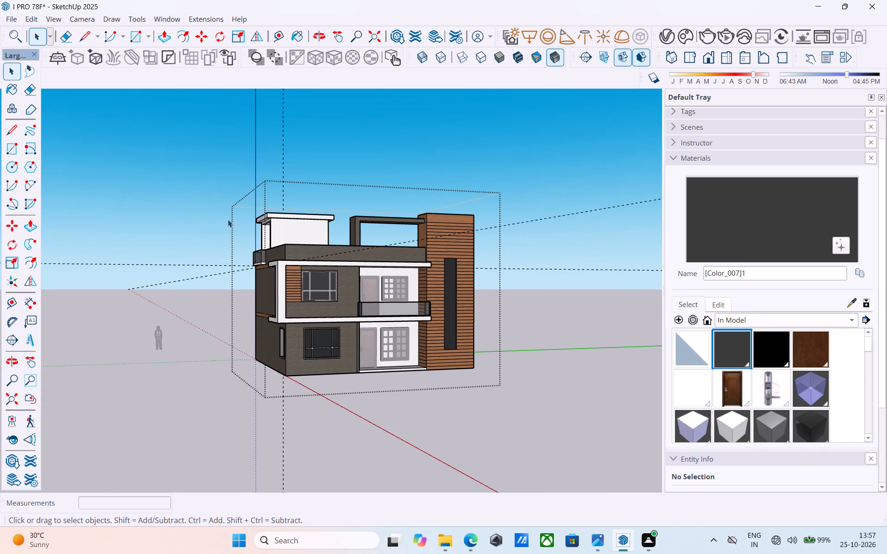
scroll(229, 218, up, 4)
middle_drag(240, 242, 508, 313)
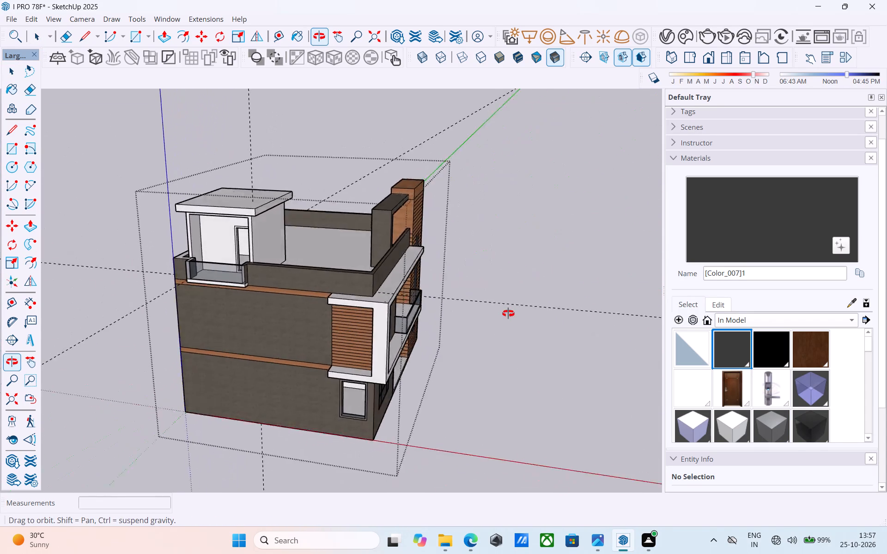
middle_drag(508, 313, 217, 242)
scroll(217, 241, down, 4)
middle_drag(264, 275, 266, 289)
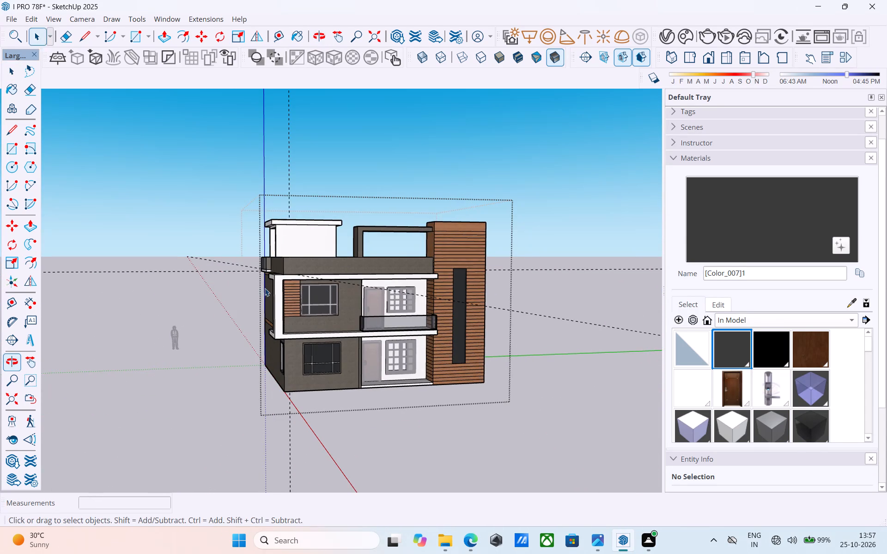
scroll(342, 240, up, 6)
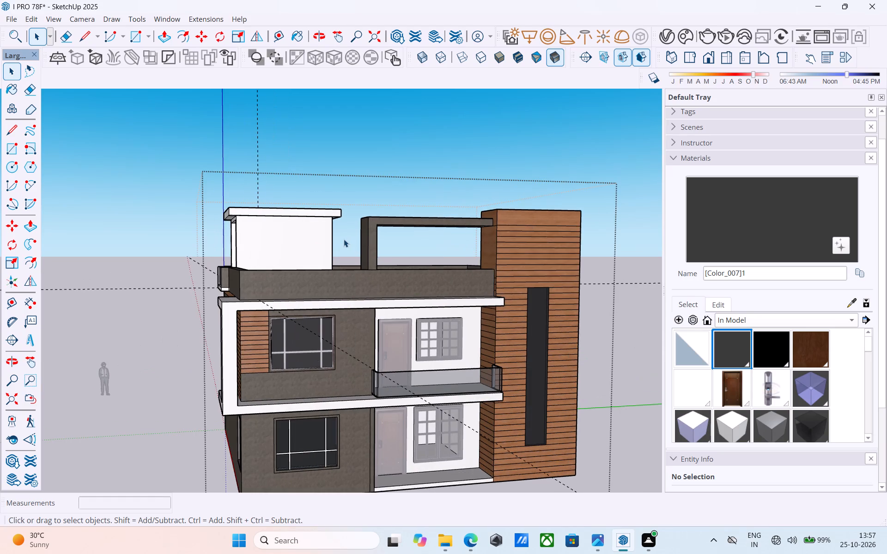
scroll(344, 239, down, 6)
middle_drag(345, 240, 448, 247)
scroll(381, 260, up, 5)
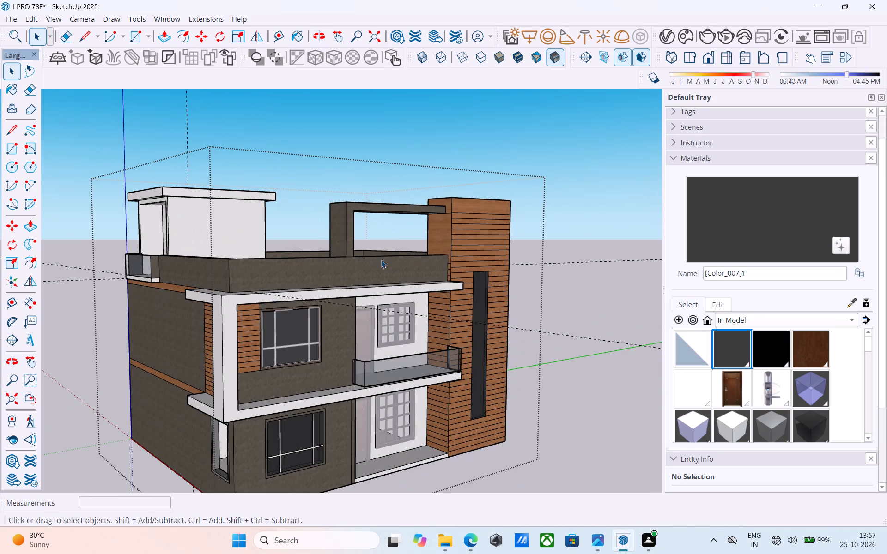
scroll(381, 260, down, 3)
Draw a line across the front parapet's top from the rooftop frame column's corner to the outer edge.
middle_drag(381, 260, 153, 326)
scroll(331, 282, up, 8)
middle_drag(384, 264, 387, 328)
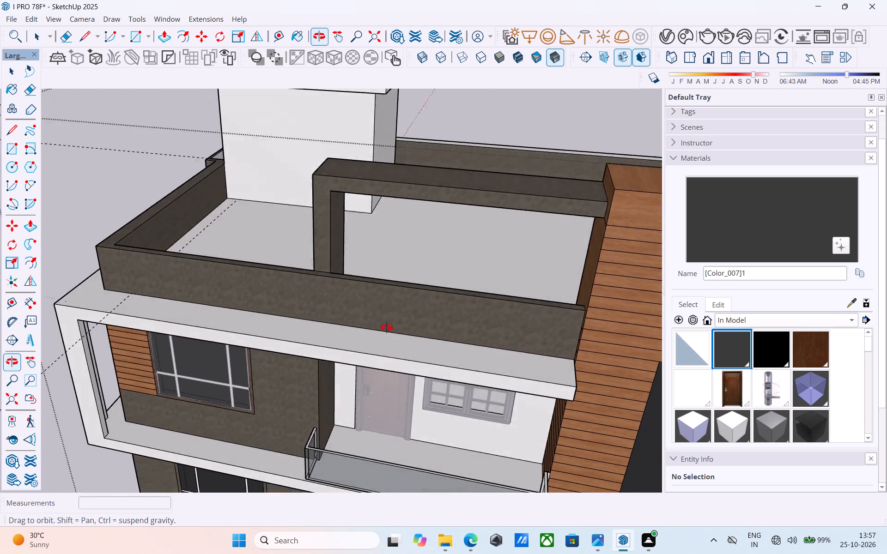
middle_drag(387, 328, 394, 355)
scroll(388, 329, up, 12)
scroll(314, 281, down, 2)
middle_drag(312, 285, 310, 307)
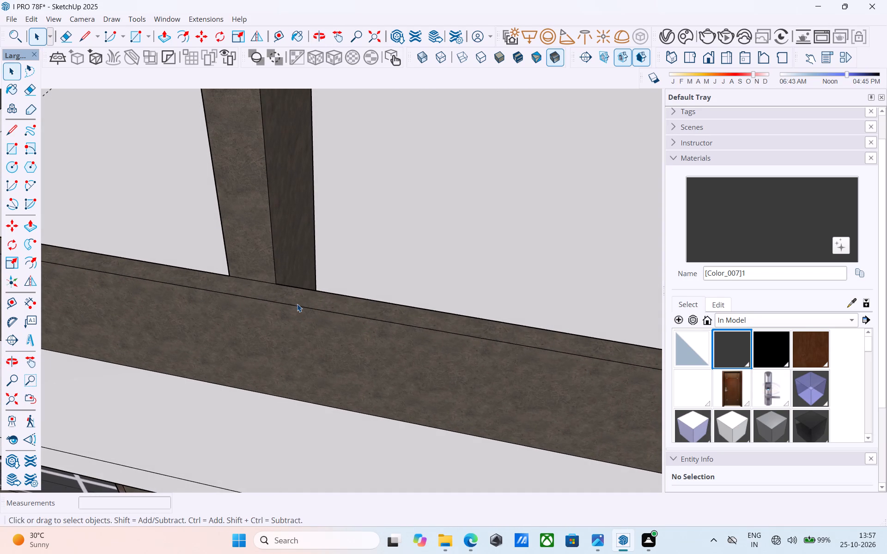
key(l)
click(279, 287)
click(271, 301)
scroll(254, 298, down, 4)
Draw a vertical line down the front parapet's outer face from the new top line to the slab, separating the section beside the wood tower.
middle_drag(244, 314, 385, 295)
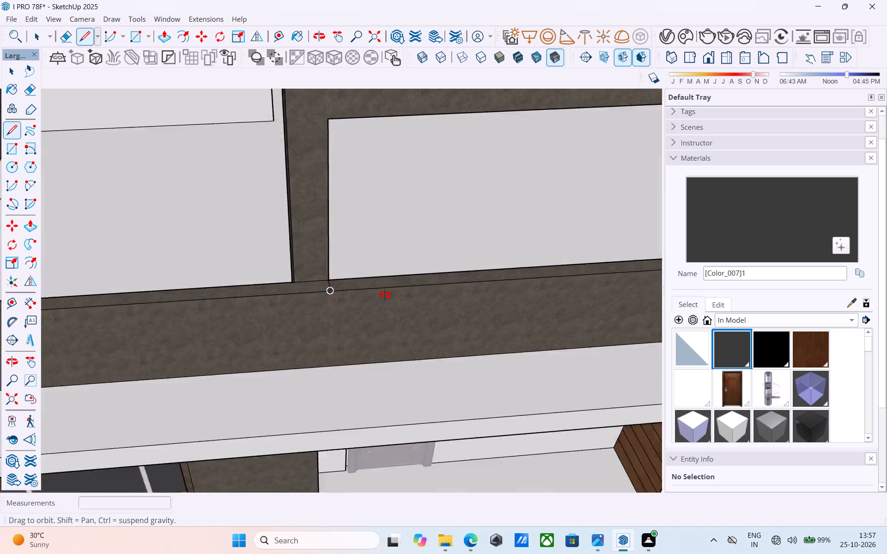
middle_drag(385, 295, 400, 238)
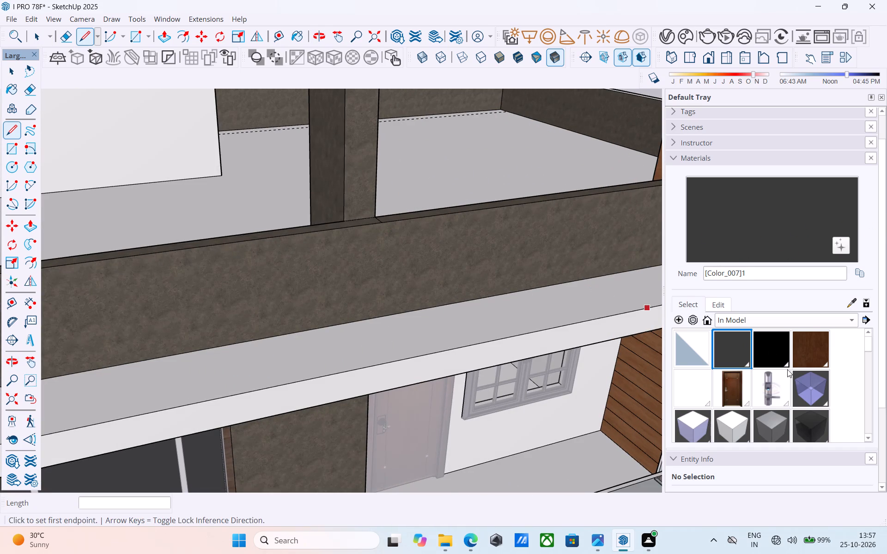
click(802, 381)
key(l)
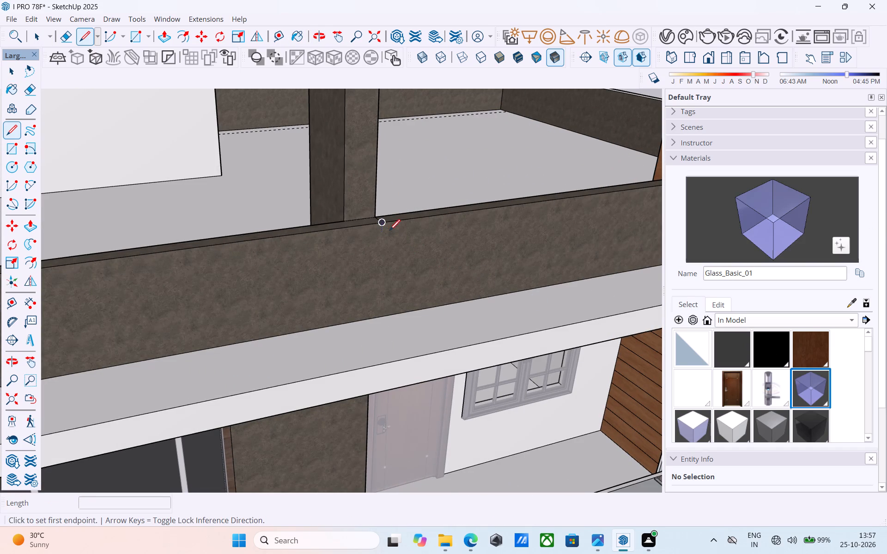
click(379, 227)
click(383, 315)
key(space)
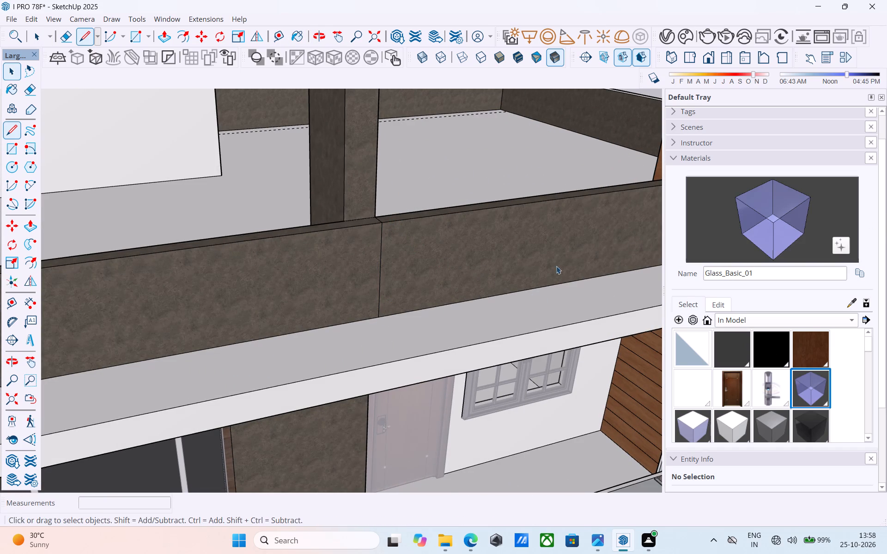
Paint the outer and inner faces of the front parapet section between the column and wood tower with Glass_Basic_01.
click(768, 207)
click(581, 254)
scroll(441, 253, down, 6)
middle_drag(392, 295, 849, 354)
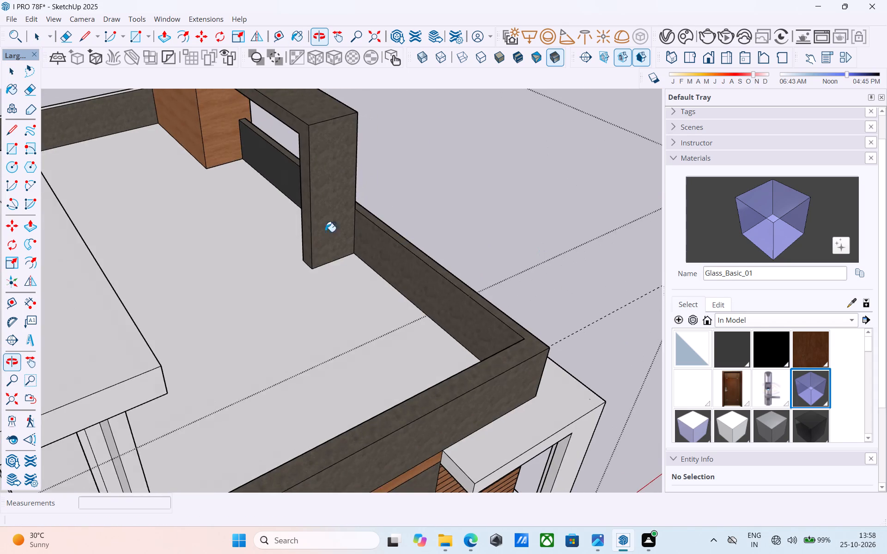
scroll(254, 196, up, 6)
click(270, 152)
scroll(294, 151, down, 5)
scroll(368, 176, down, 3)
middle_drag(347, 177, 48, 178)
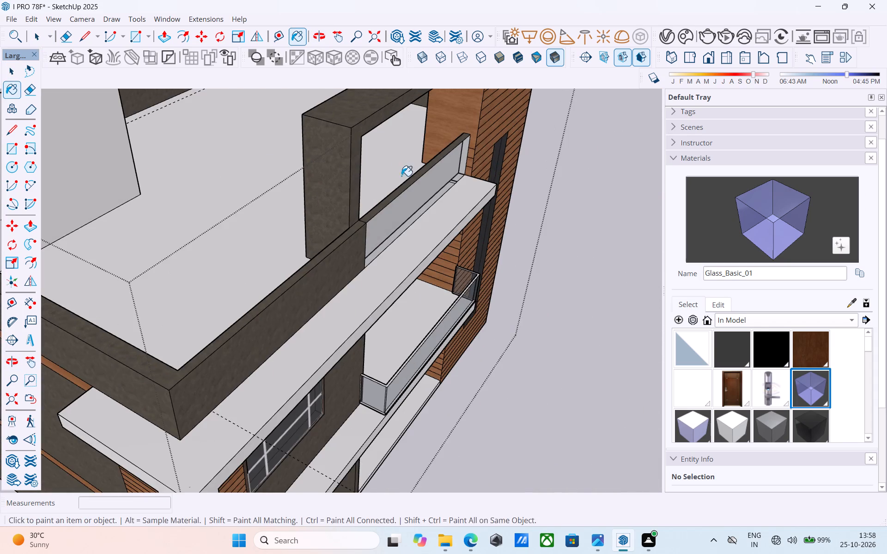
middle_drag(205, 171, 562, 177)
Draw a rectangle about 6" by 3' 1 3/4" to close the glass parapet's open end against the wood tower.
scroll(234, 164, up, 11)
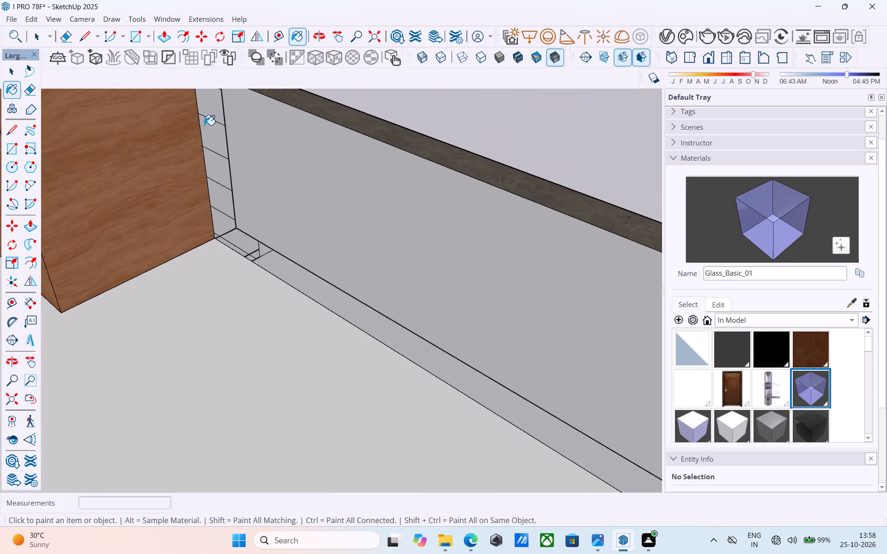
scroll(204, 125, up, 6)
middle_drag(208, 128, 285, 110)
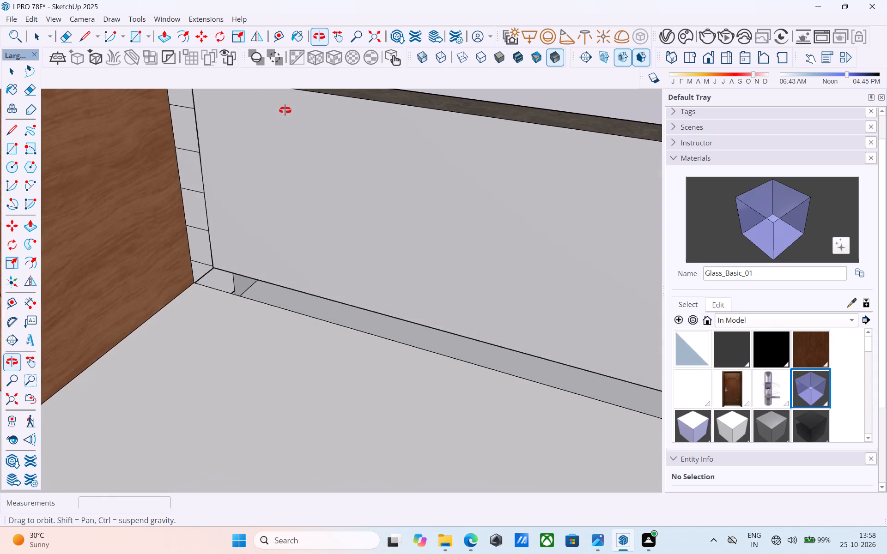
middle_drag(285, 110, 189, 87)
scroll(245, 157, up, 4)
scroll(245, 157, down, 3)
shift+middle_drag(244, 158, 270, 273)
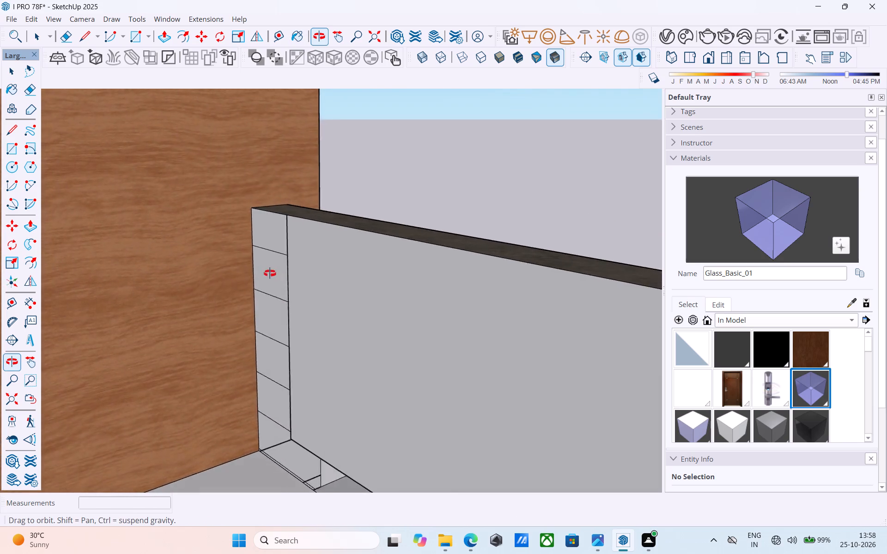
shift+middle_drag(270, 273, 109, 212)
middle_drag(199, 211, 179, 196)
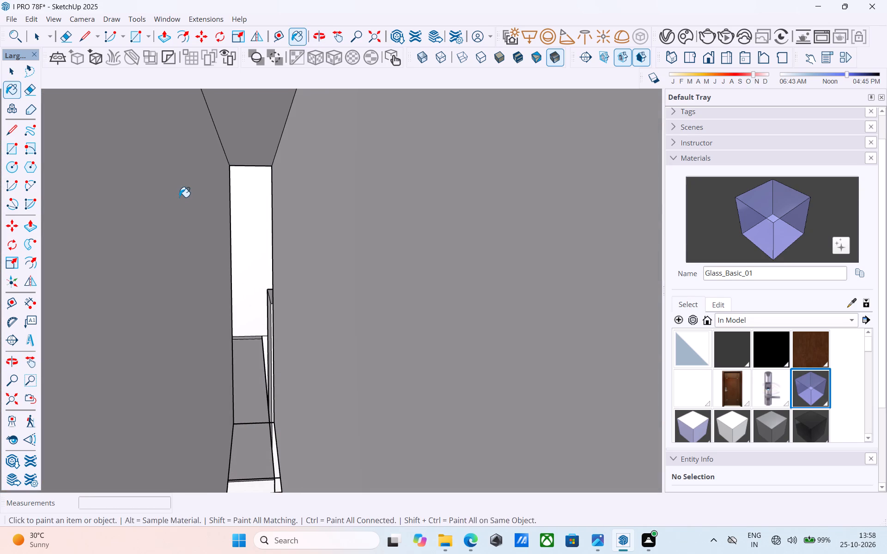
text(er)
click(234, 166)
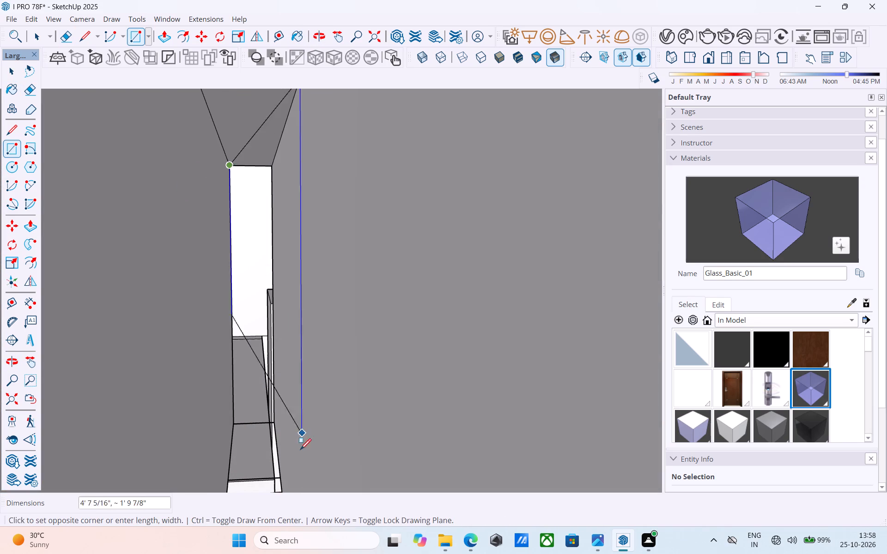
middle_drag(273, 437, 280, 415)
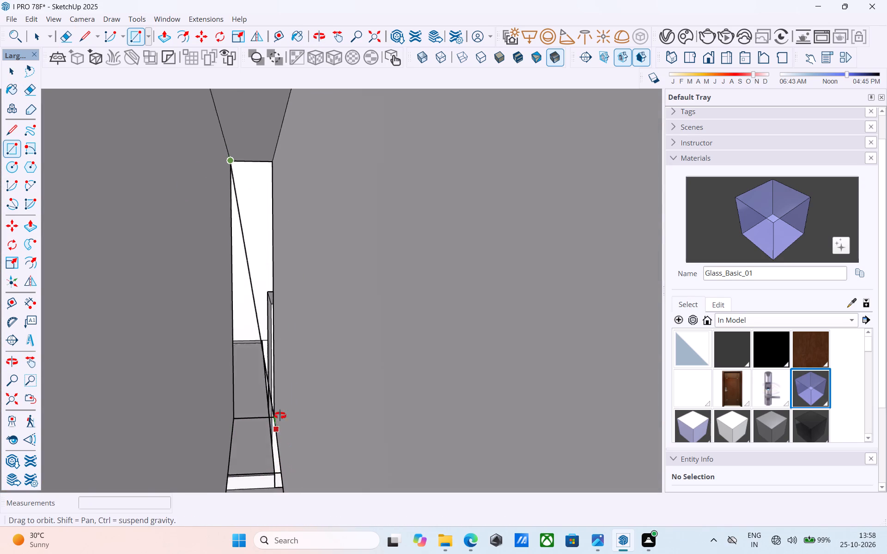
middle_drag(280, 415, 283, 398)
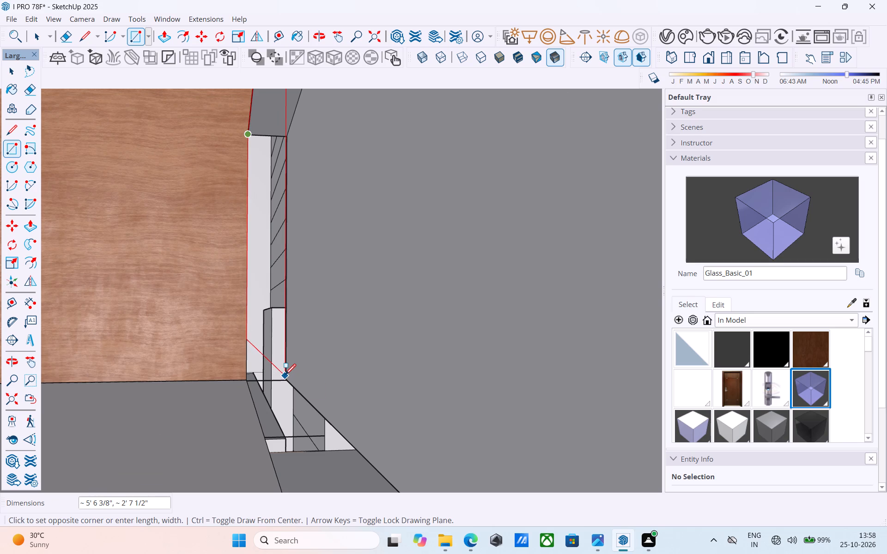
scroll(285, 376, up, 18)
middle_drag(282, 380, 256, 399)
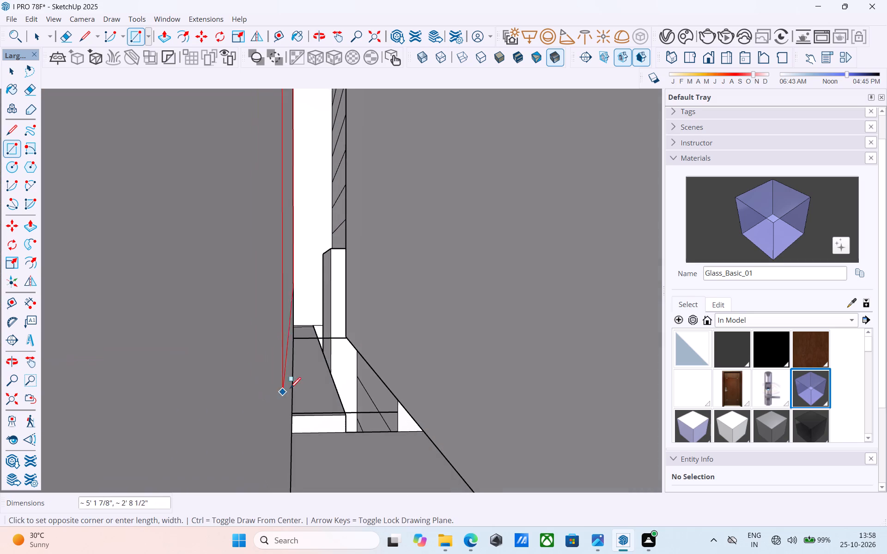
click(342, 336)
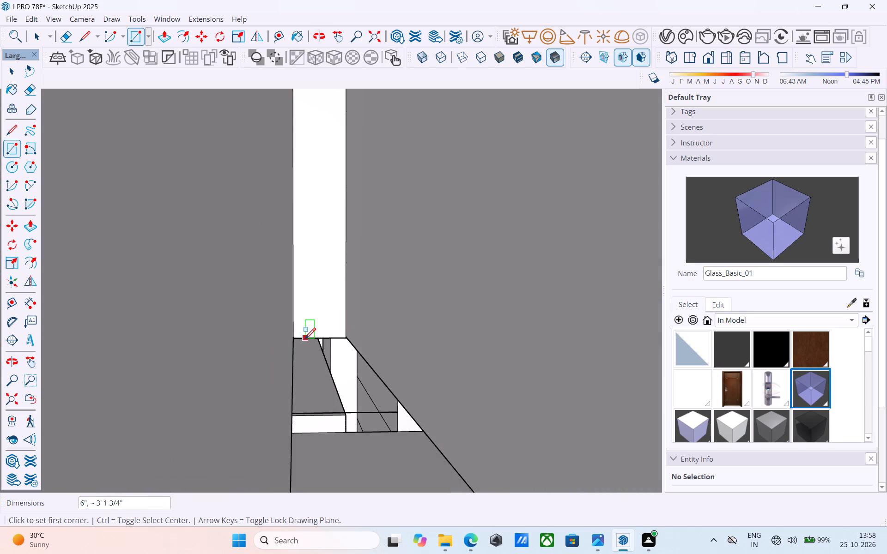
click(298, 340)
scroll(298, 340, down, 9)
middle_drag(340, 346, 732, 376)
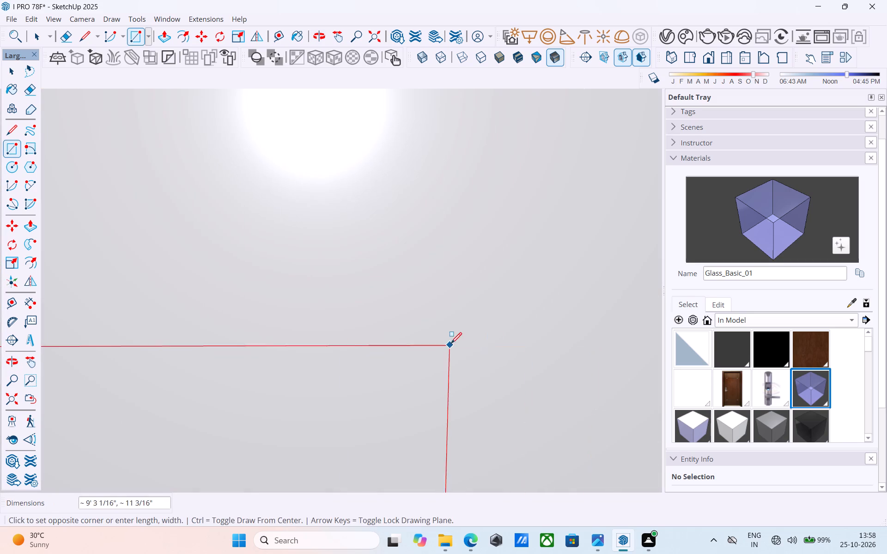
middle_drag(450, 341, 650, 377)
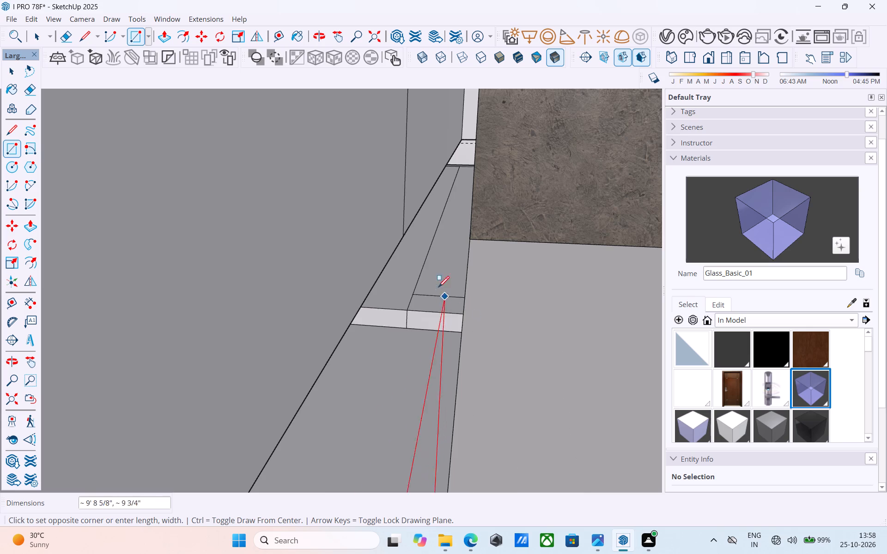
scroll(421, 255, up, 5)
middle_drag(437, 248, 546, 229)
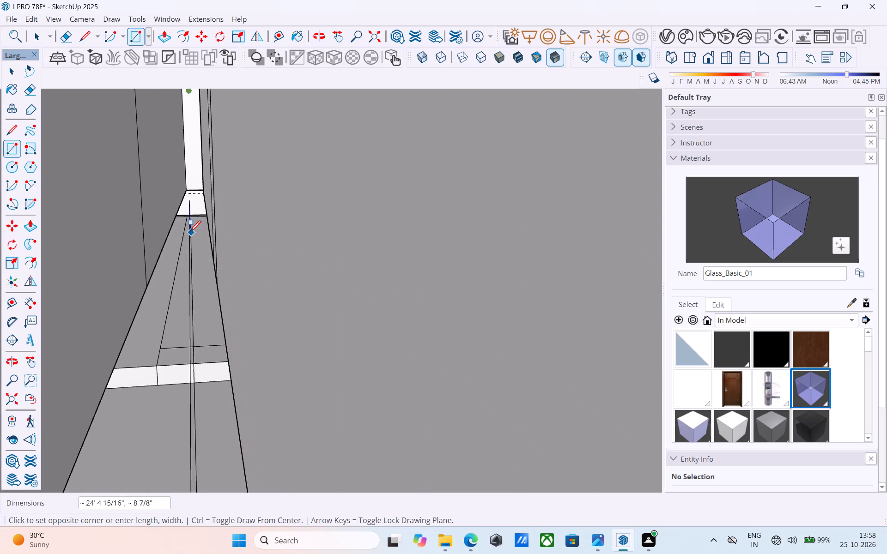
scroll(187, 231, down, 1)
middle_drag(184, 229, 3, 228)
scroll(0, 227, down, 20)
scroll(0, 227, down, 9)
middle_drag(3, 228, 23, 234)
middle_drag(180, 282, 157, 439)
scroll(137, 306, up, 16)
Draw a 6" line across the bottom of the front parapet section's open end at the rooftop frame column.
key(l)
scroll(164, 231, down, 4)
shift+middle_drag(164, 232, 217, 260)
scroll(216, 262, up, 3)
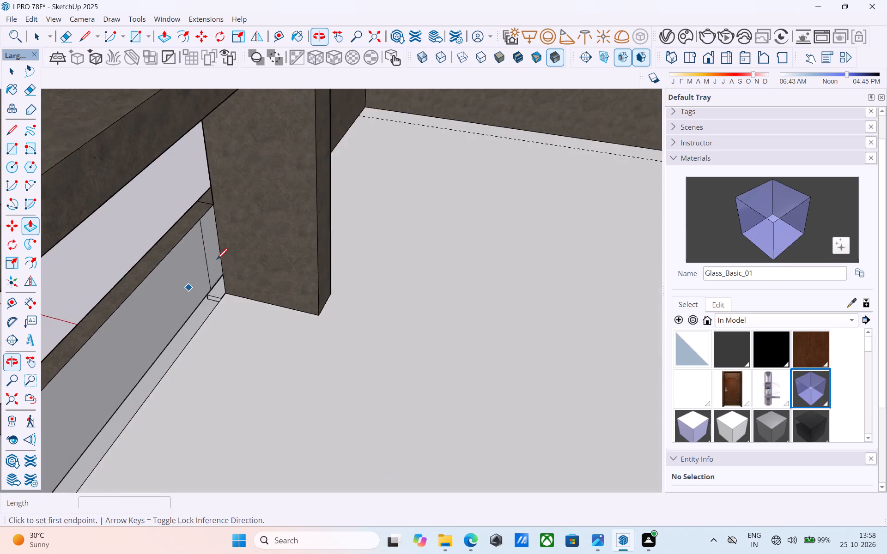
scroll(217, 260, up, 18)
middle_drag(218, 308, 389, 205)
click(227, 436)
click(135, 451)
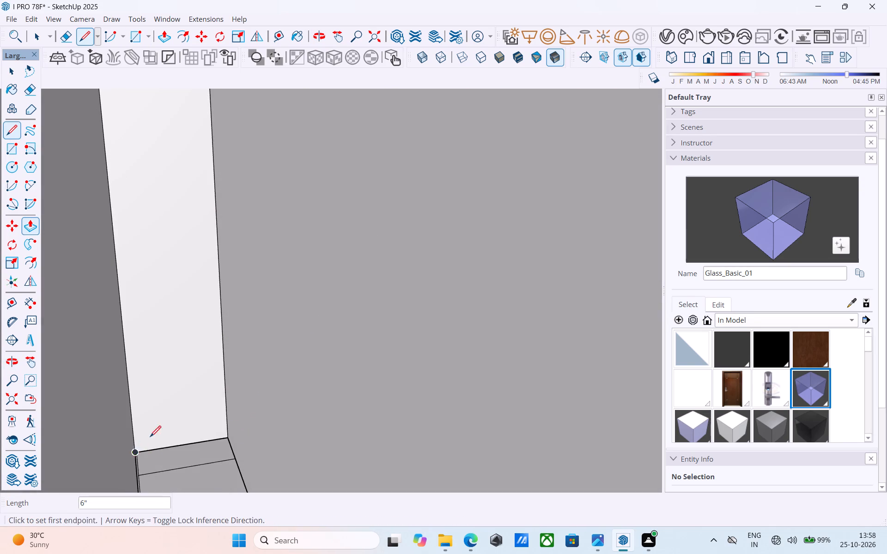
Paint both long faces of the front parapet section between the frame column and wood tower with Glass_Basic_01.
middle_drag(152, 435, 0, 396)
scroll(348, 325, down, 16)
middle_drag(299, 342, 115, 378)
scroll(371, 317, down, 4)
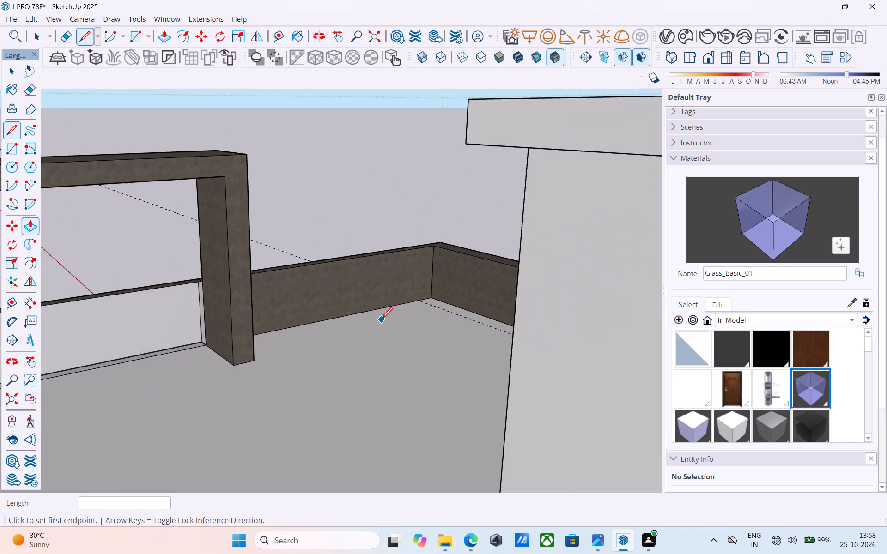
scroll(382, 319, down, 10)
middle_drag(315, 363, 40, 390)
middle_drag(334, 307, 12, 305)
middle_drag(425, 244, 188, 214)
scroll(350, 222, up, 2)
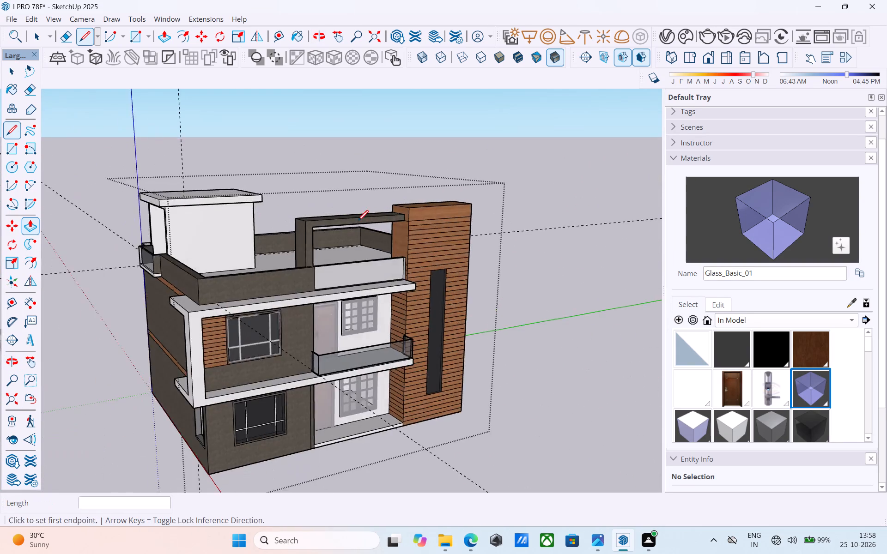
scroll(358, 222, up, 7)
middle_drag(381, 280, 783, 301)
scroll(782, 301, up, 4)
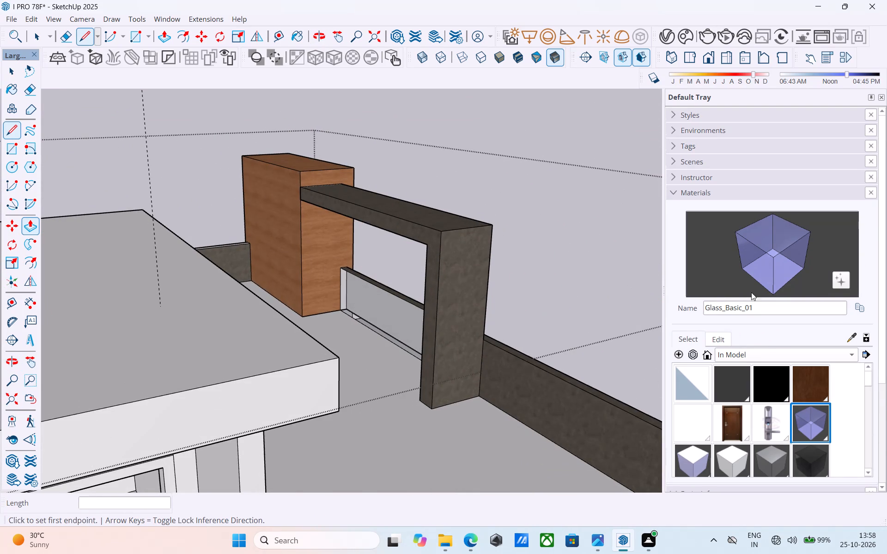
scroll(468, 313, up, 18)
middle_drag(432, 305, 594, 254)
scroll(604, 242, down, 2)
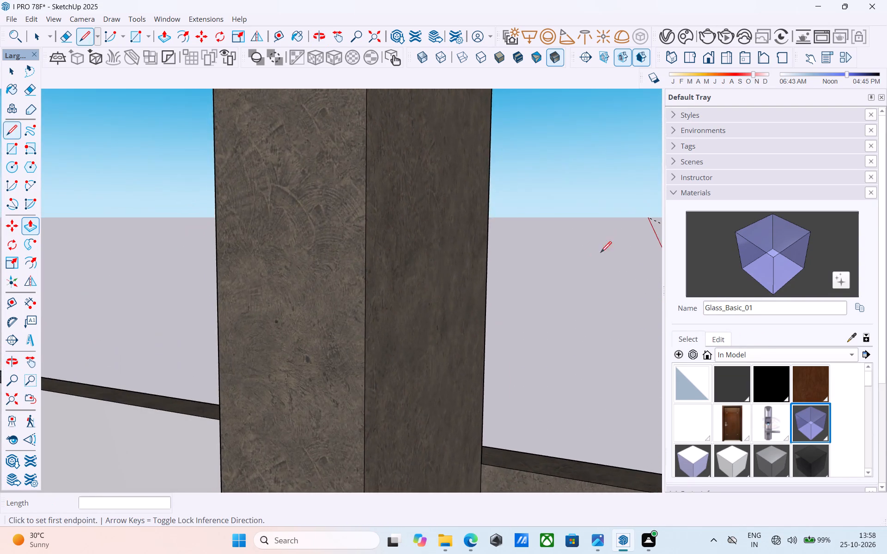
scroll(601, 253, down, 4)
scroll(369, 337, up, 15)
middle_drag(391, 356, 826, 295)
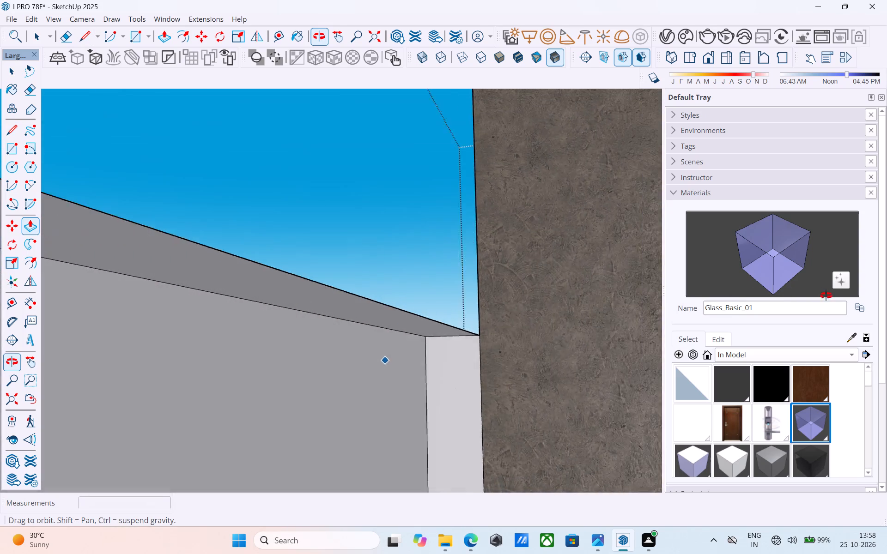
middle_drag(826, 295, 886, 302)
middle_drag(734, 310, 774, 289)
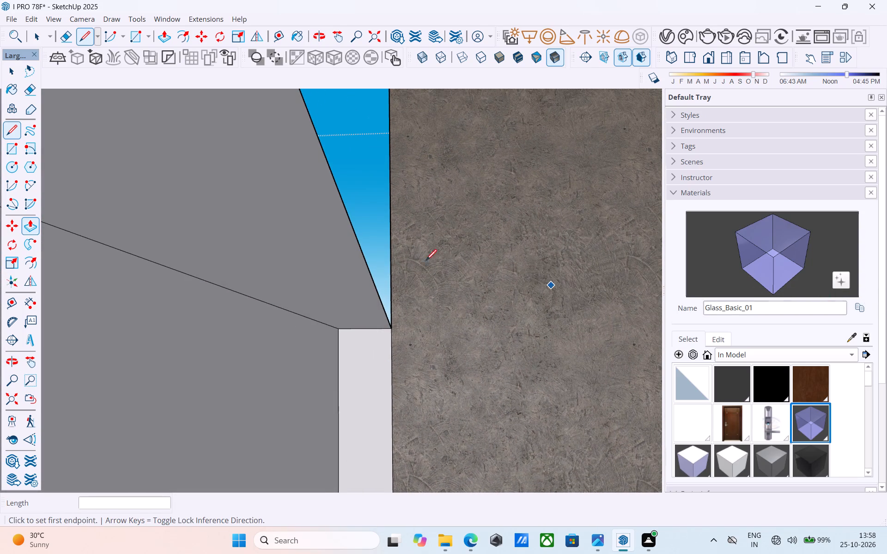
middle_drag(329, 290, 366, 280)
click(769, 260)
click(111, 427)
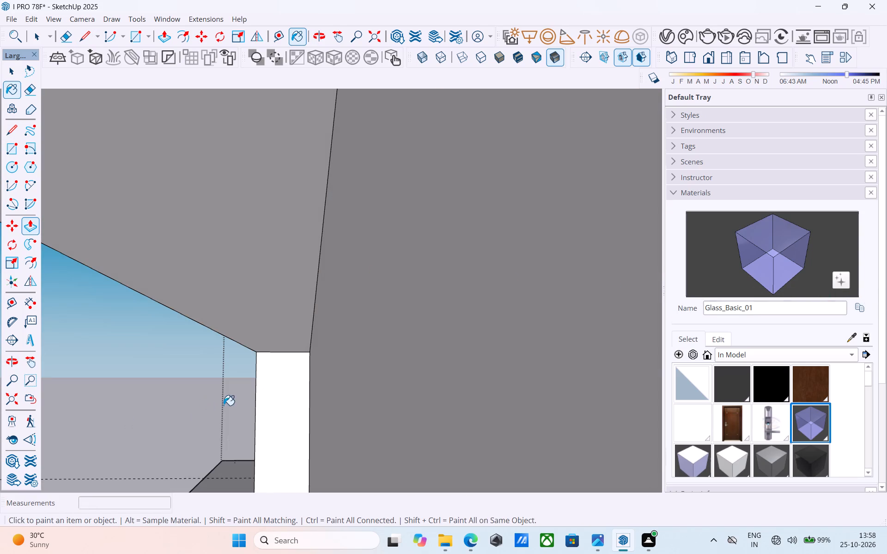
click(347, 372)
Examine the glass parapet section and the front facade from outside the house.
middle_drag(281, 368, 169, 387)
scroll(166, 379, down, 6)
middle_drag(192, 393, 256, 397)
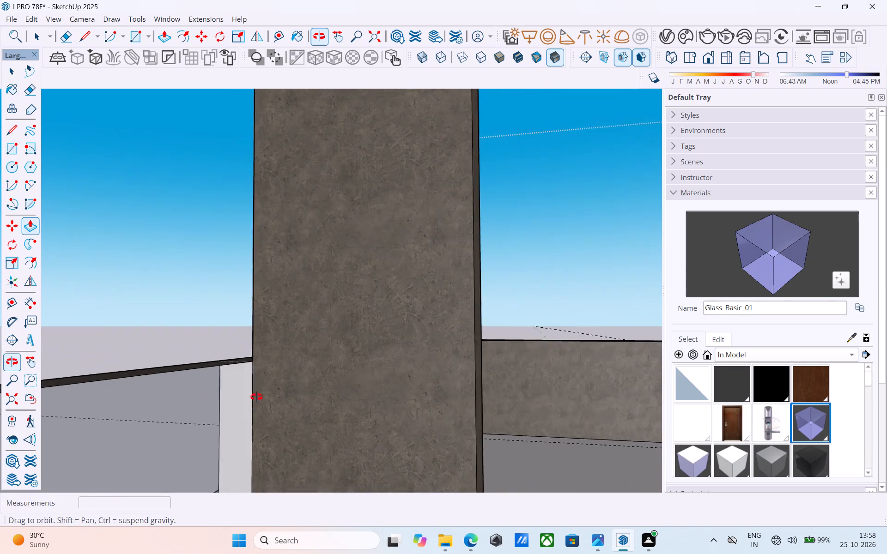
middle_drag(256, 397, 257, 397)
scroll(256, 372, down, 6)
middle_drag(175, 386, 379, 387)
scroll(334, 368, down, 13)
middle_drag(243, 386, 389, 383)
scroll(355, 357, down, 4)
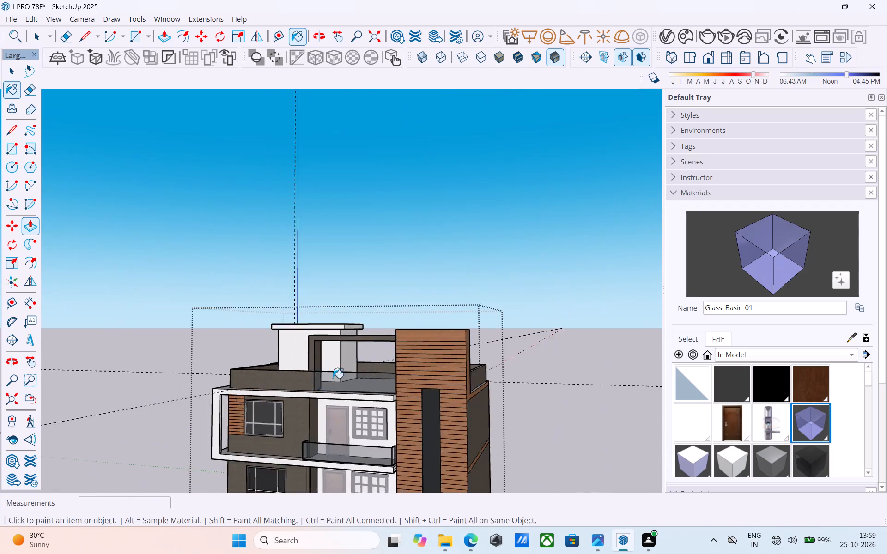
scroll(333, 378, down, 1)
middle_drag(314, 391, 405, 374)
scroll(253, 281, down, 9)
middle_drag(219, 290, 367, 373)
scroll(304, 326, up, 7)
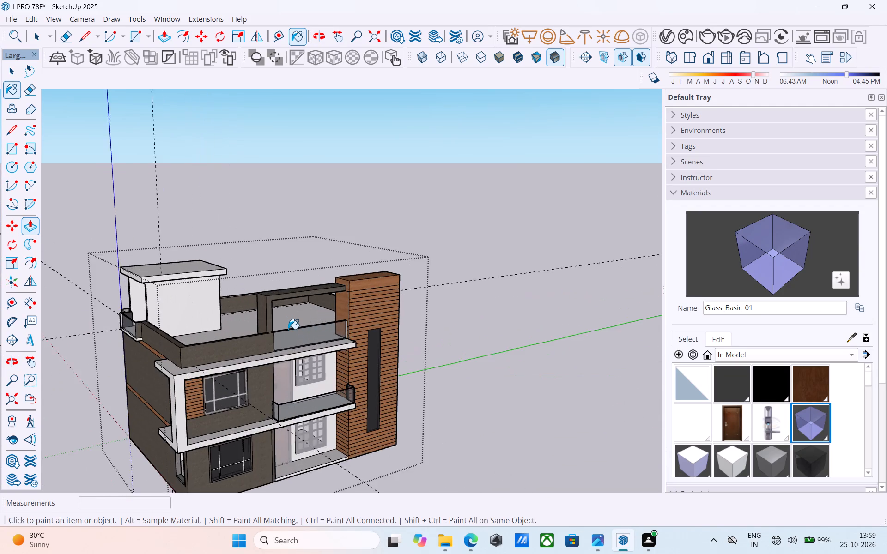
scroll(288, 329, up, 2)
Save the model.
key(ctrl+s)
key(space)
Erase the dashed guide lines around the house and close the house group.
scroll(287, 329, down, 6)
middle_drag(285, 329, 267, 317)
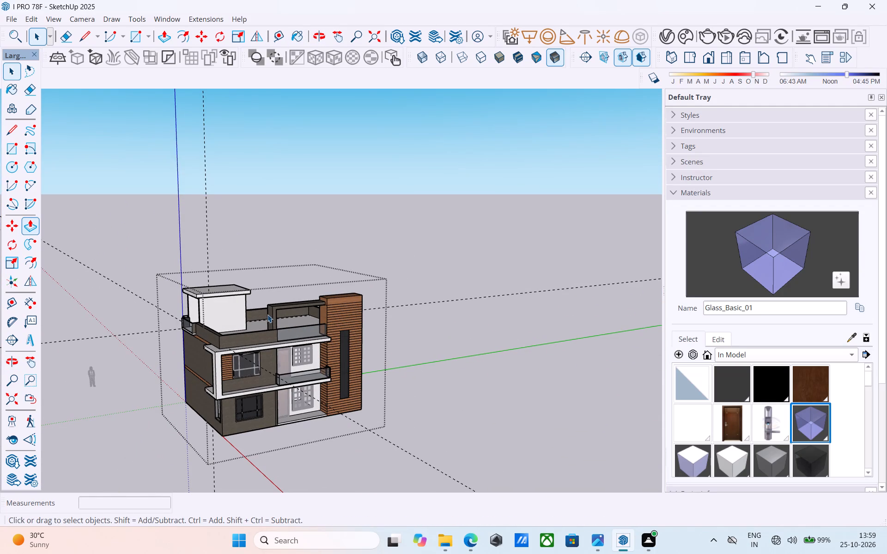
middle_drag(267, 313, 256, 305)
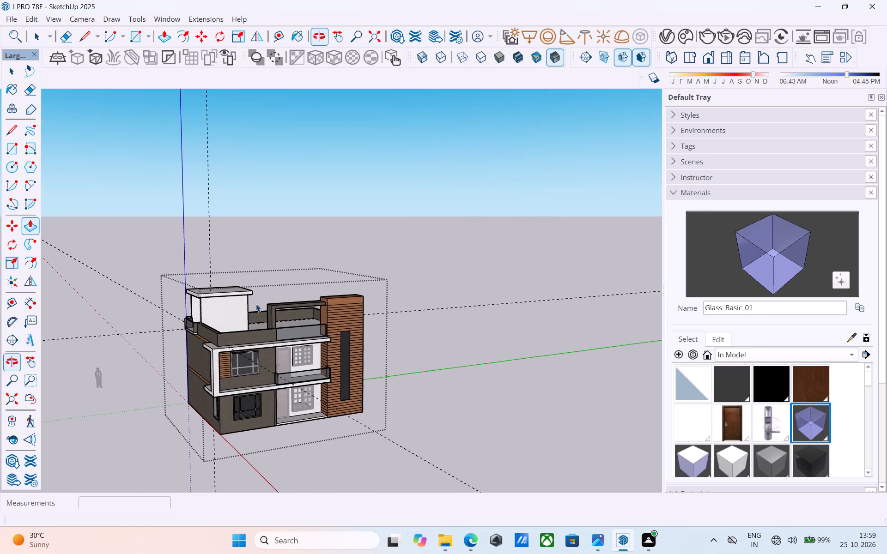
scroll(254, 301, down, 3)
middle_click(234, 316)
key(e)
drag(242, 175, 172, 210)
drag(160, 222, 108, 409)
key(space)
click(396, 328)
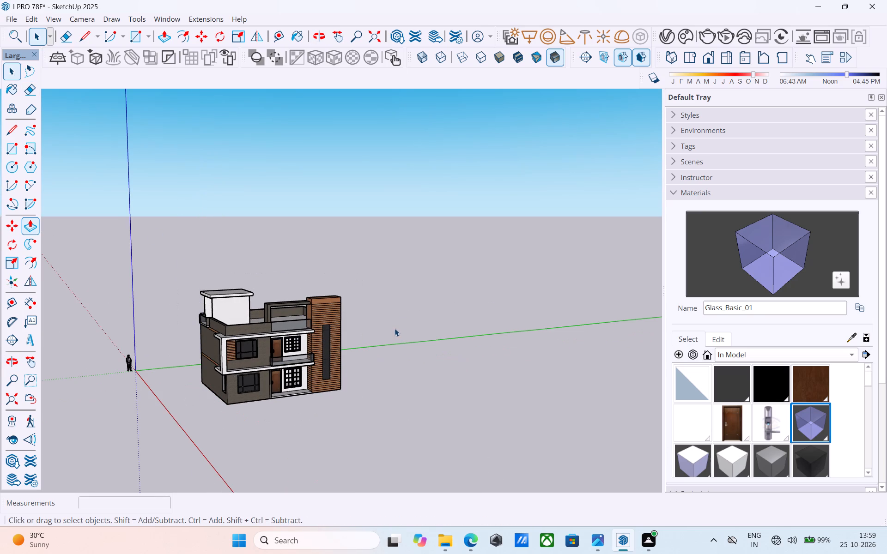
Save the model with the guide lines removed.
key(ctrl+s)
Render the house with V-Ray in a low corner view that shows the front facade and the balcony side.
scroll(401, 361, down, 4)
middle_drag(398, 368, 388, 315)
scroll(316, 404, up, 9)
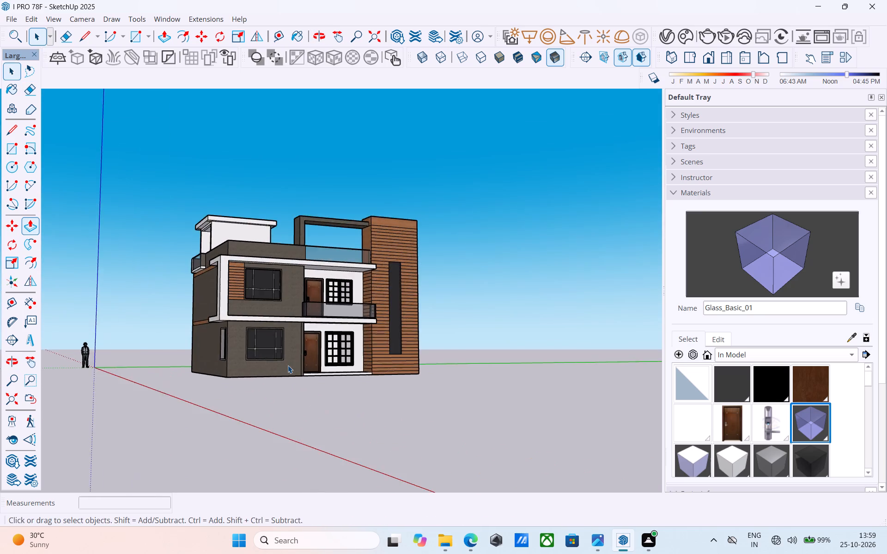
middle_drag(288, 372, 316, 457)
scroll(234, 391, up, 2)
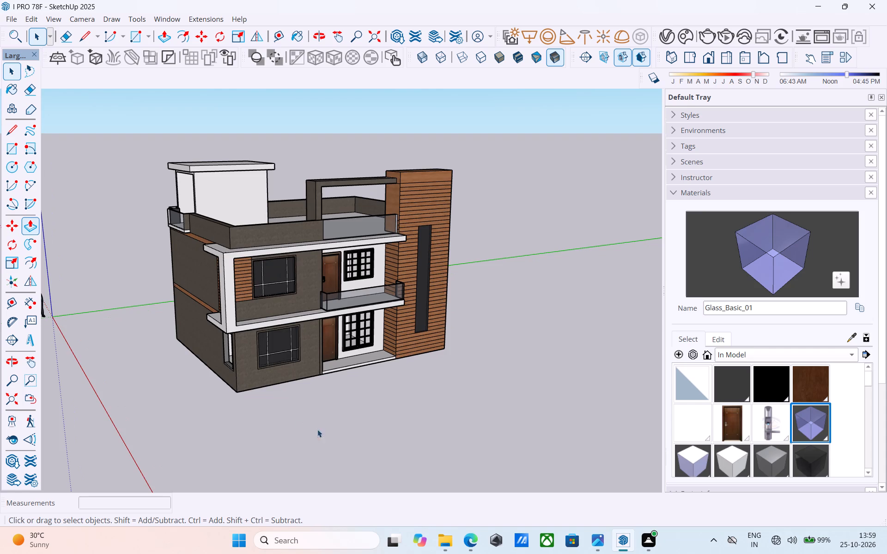
scroll(324, 425, down, 2)
middle_drag(275, 329, 276, 280)
scroll(233, 272, up, 4)
middle_drag(228, 276, 197, 304)
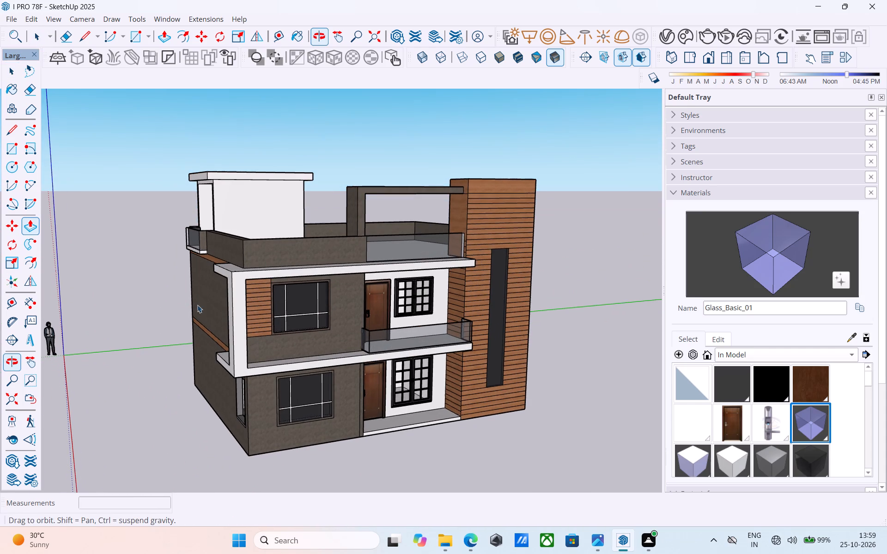
middle_drag(301, 263, 366, 226)
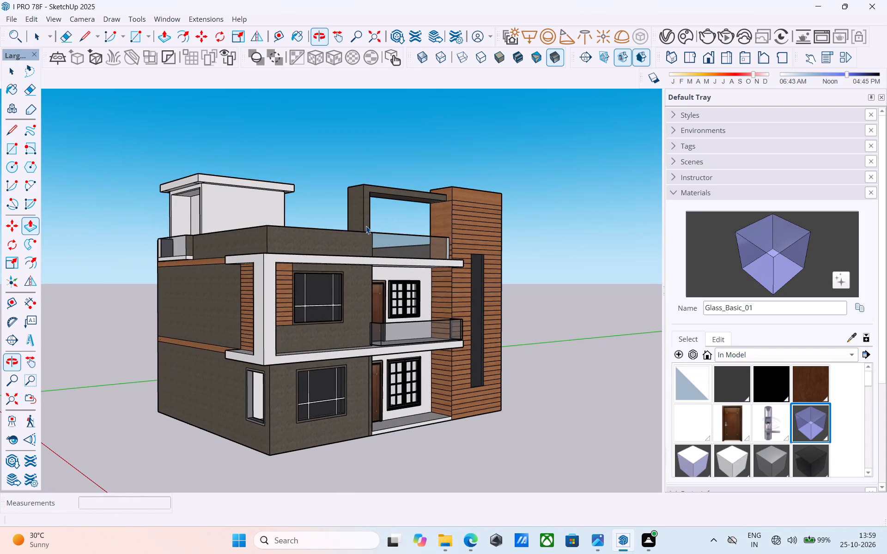
click(700, 32)
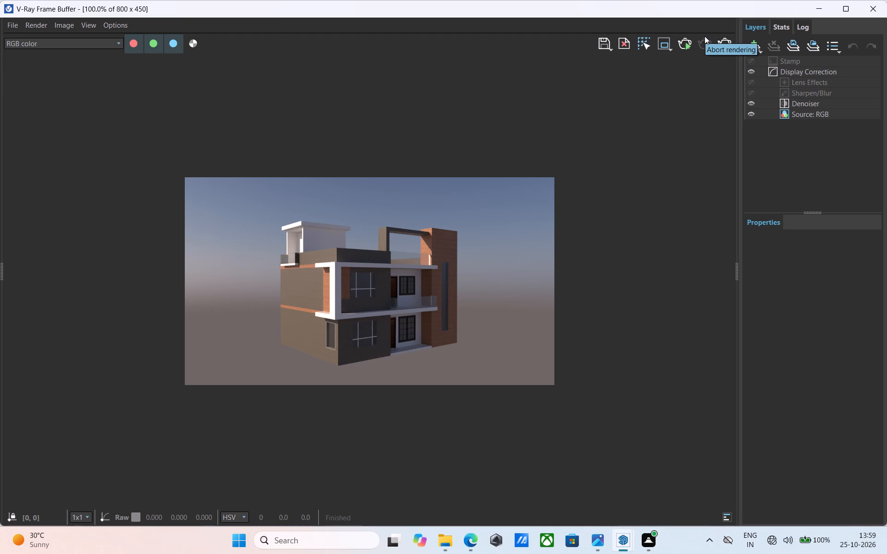
Examine the rendered house enlarged in the V-Ray Frame Buffer, and close the render.
scroll(431, 261, up, 1)
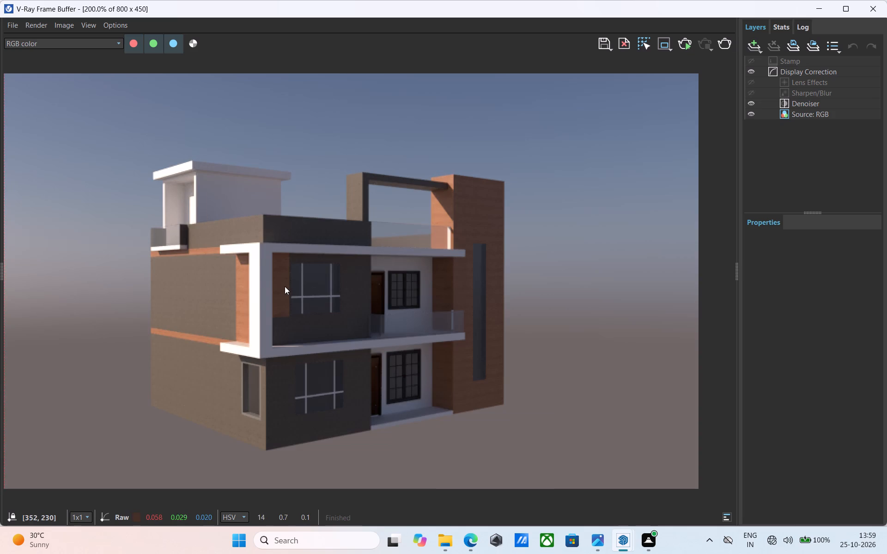
scroll(270, 284, up, 1)
scroll(284, 272, down, 1)
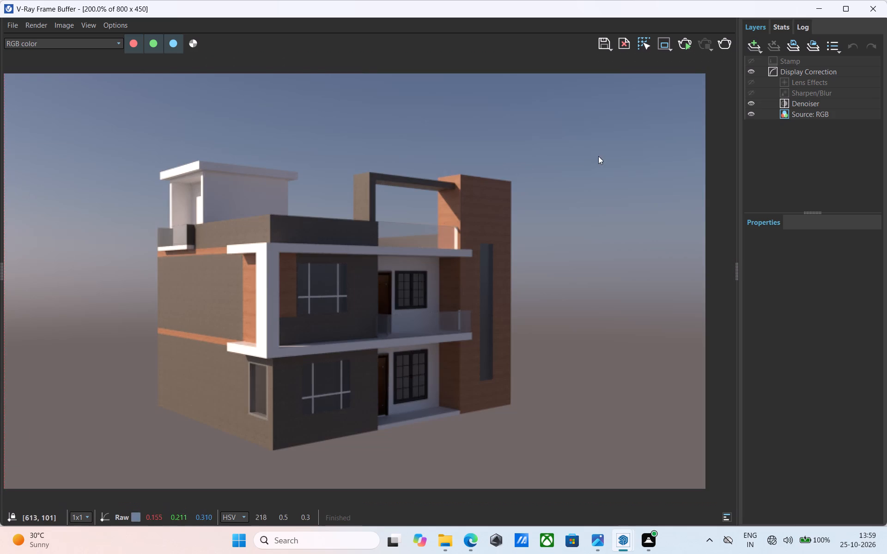
click(869, 8)
Open the house group and place a horizontal guide 3' above the lower wood band on the balcony-side wall.
middle_drag(367, 269, 608, 243)
scroll(574, 284, down, 4)
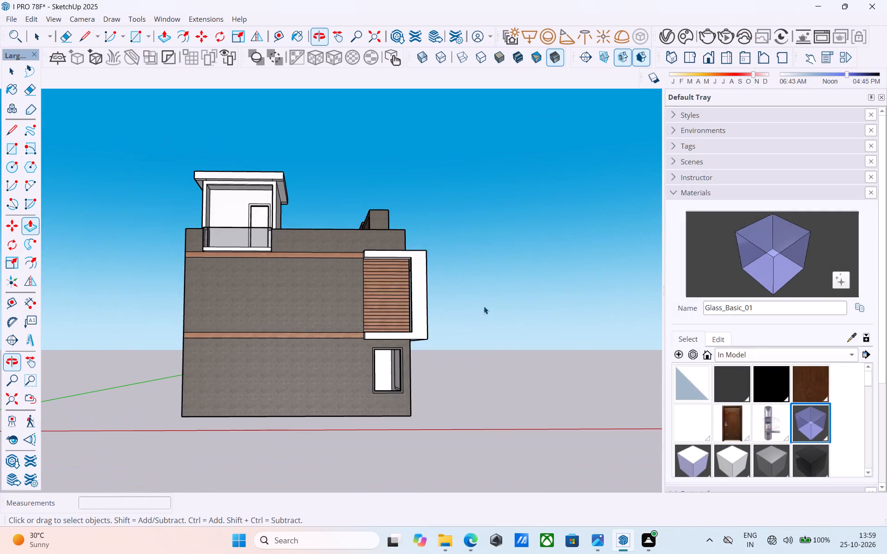
click(275, 311)
click(275, 311)
scroll(245, 292, up, 6)
middle_drag(236, 272, 240, 307)
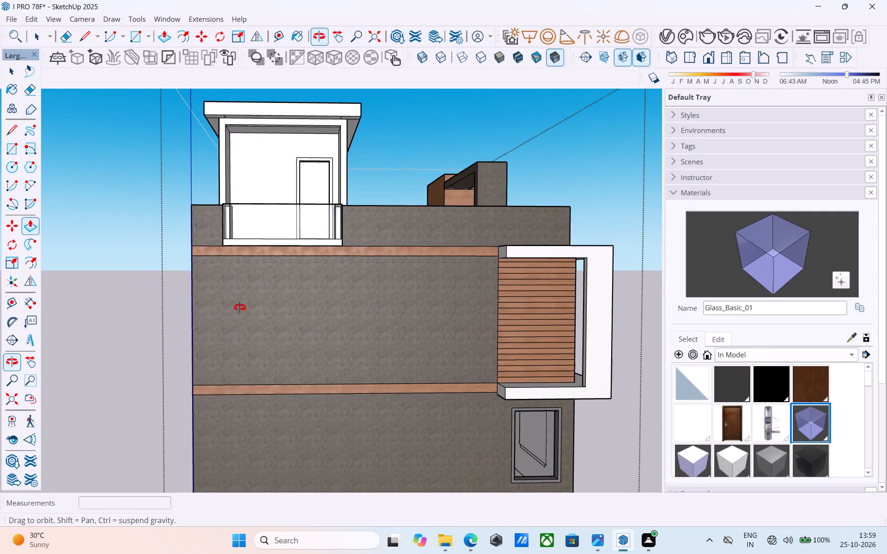
middle_drag(240, 307, 237, 303)
scroll(239, 300, up, 3)
key(t)
click(262, 413)
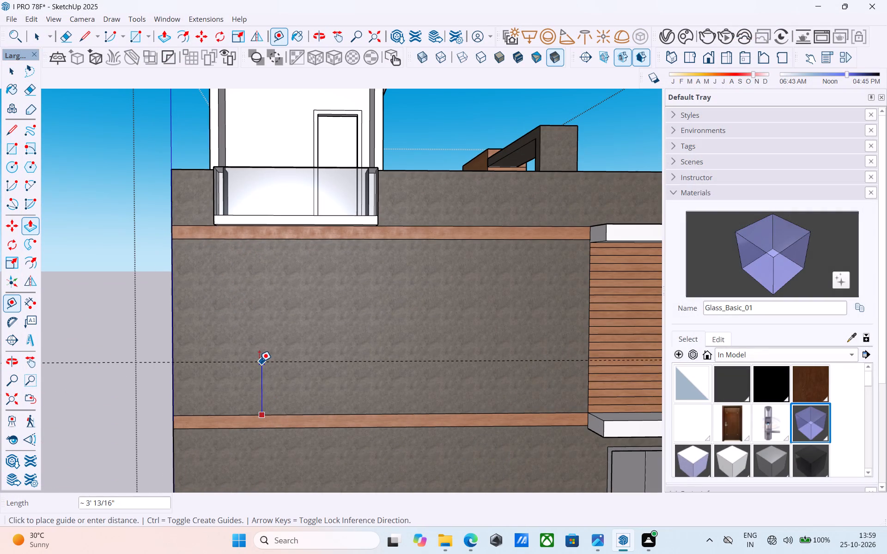
text(3')
key(Return)
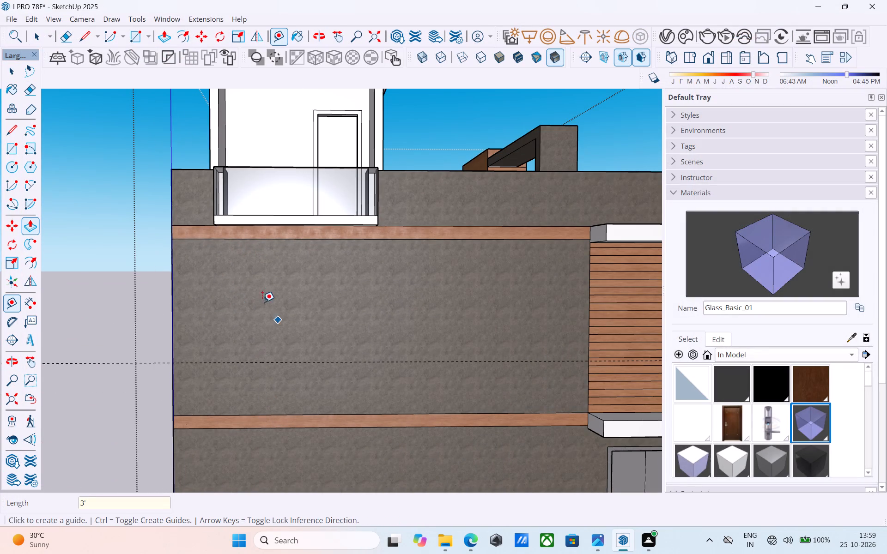
Place a vertical guide on the upper-floor side wall, 3' in from its rear edge.
click(170, 294)
text(2')
key(Return)
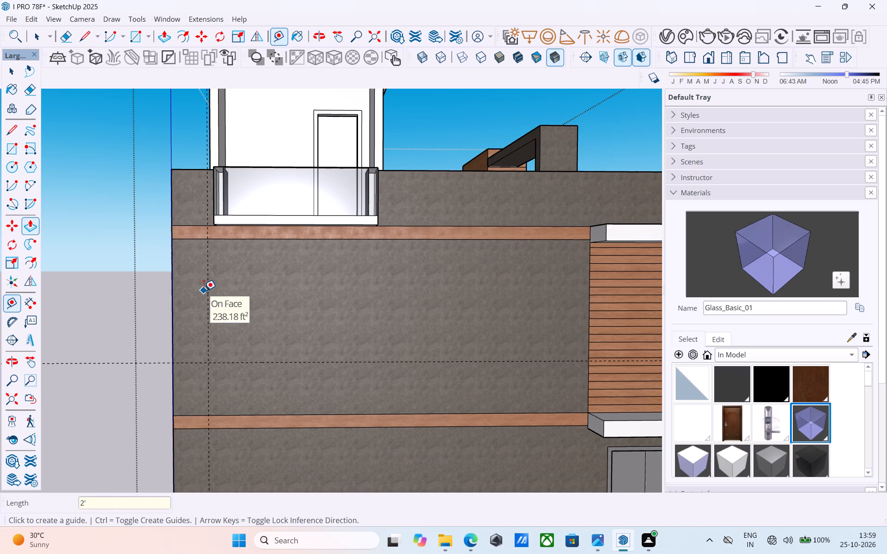
text(3')
key(Return)
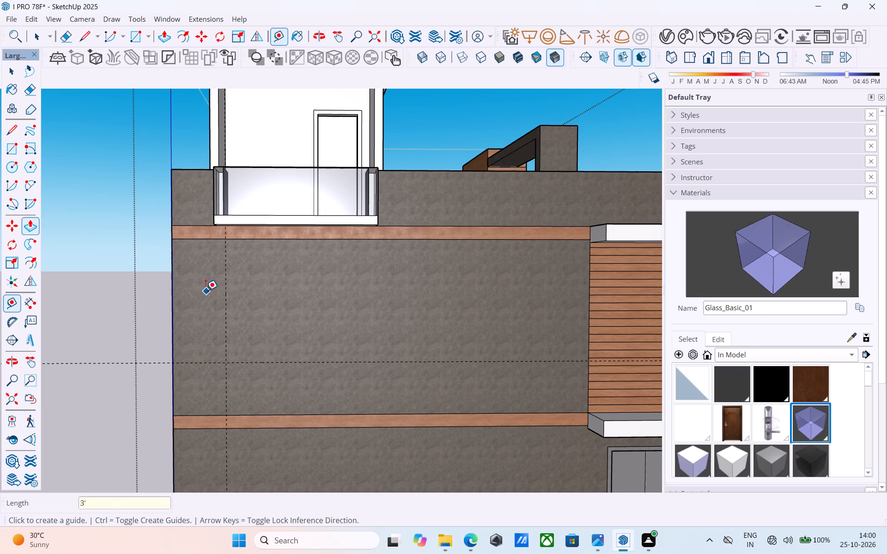
Start a rectangle on the upper-floor side wall at the intersection of the two guides.
key(r)
click(227, 362)
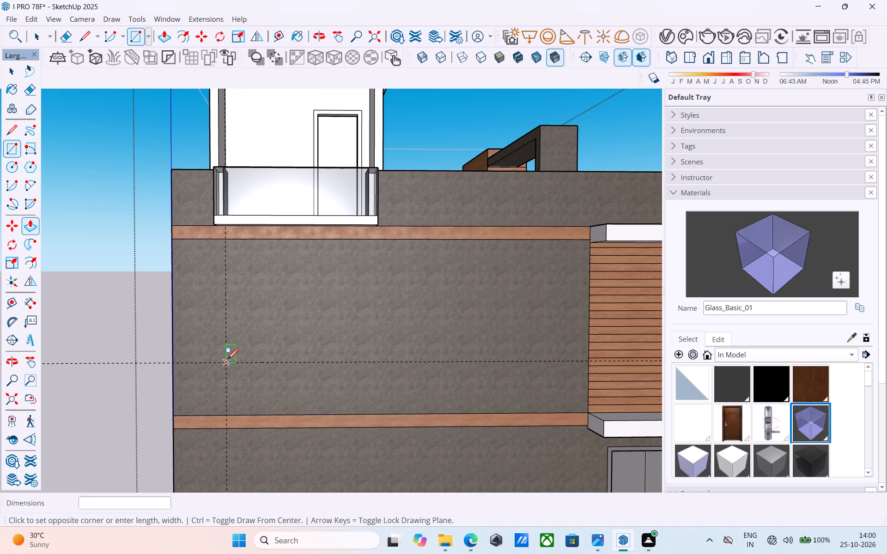
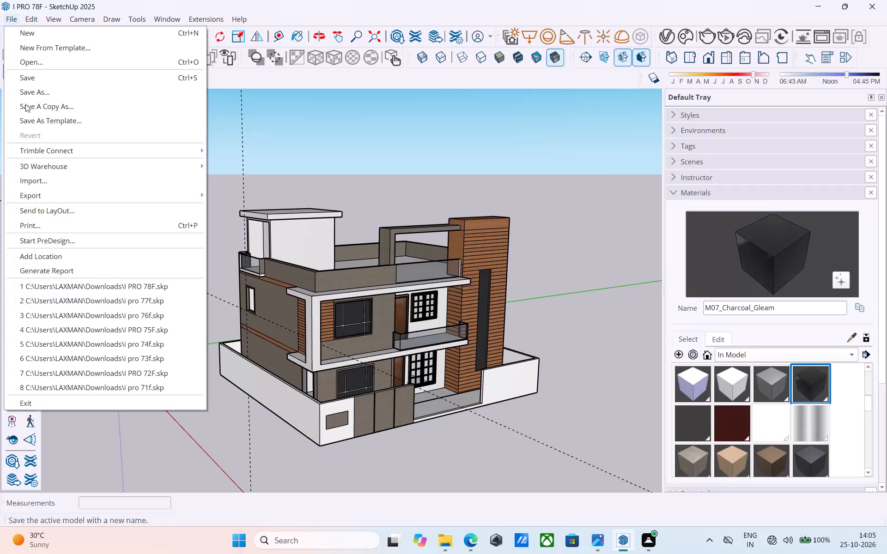
Import the grass model Group_1 (1) from Downloads and place it on the ground in front of the gate wall.
click(42, 186)
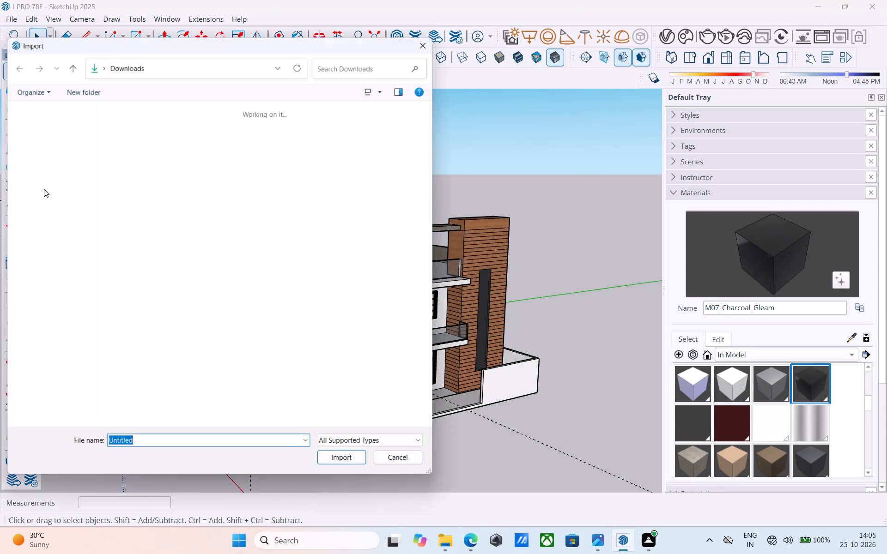
scroll(144, 242, down, 11)
scroll(207, 265, down, 5)
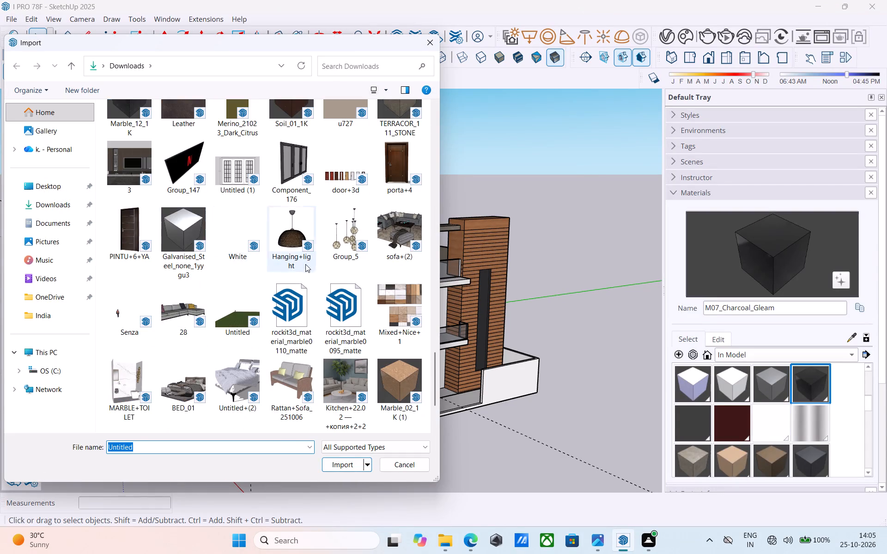
scroll(307, 261, up, 2)
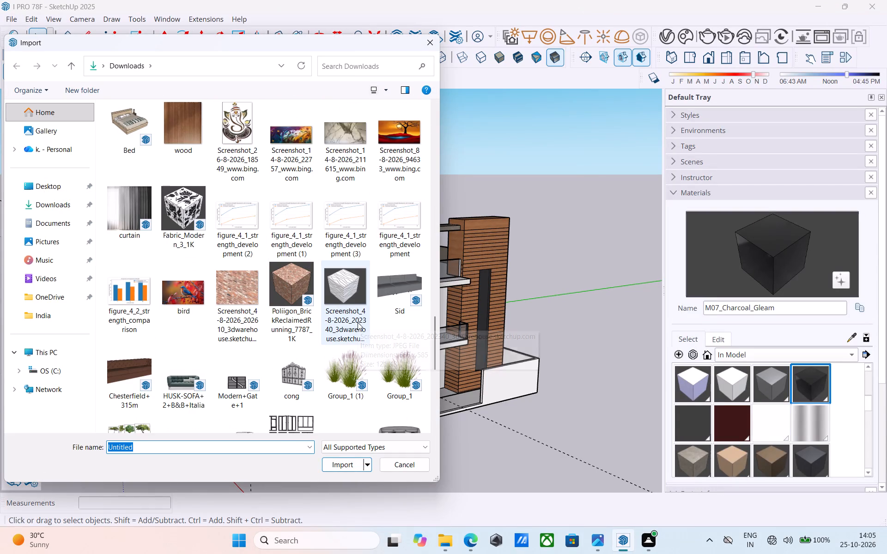
click(342, 380)
click(348, 465)
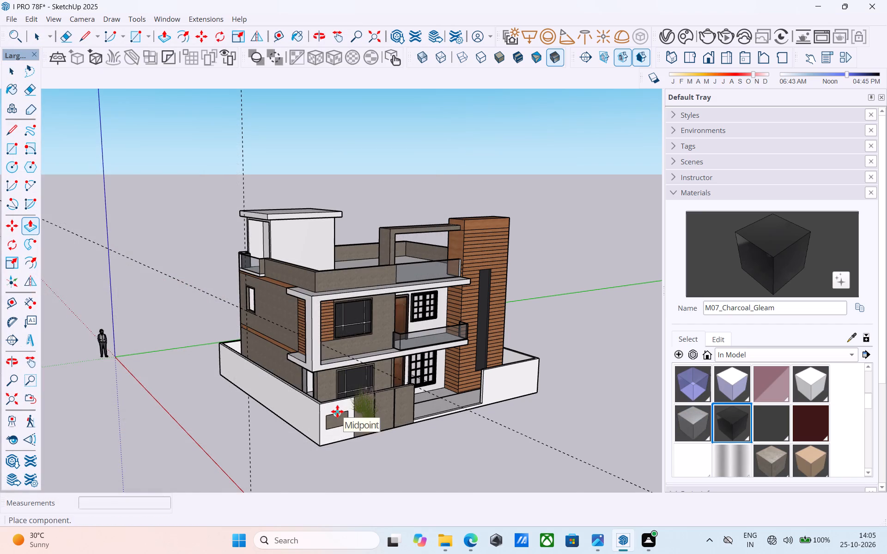
scroll(336, 407, down, 6)
middle_drag(305, 370, 354, 418)
scroll(396, 444, up, 6)
click(377, 436)
Explode the imported grass component into its separate grass clumps and clear the selection.
scroll(419, 434, up, 4)
middle_drag(420, 435, 285, 391)
scroll(266, 371, down, 6)
middle_drag(286, 396, 321, 422)
scroll(319, 420, up, 9)
key(space)
right_click(298, 399)
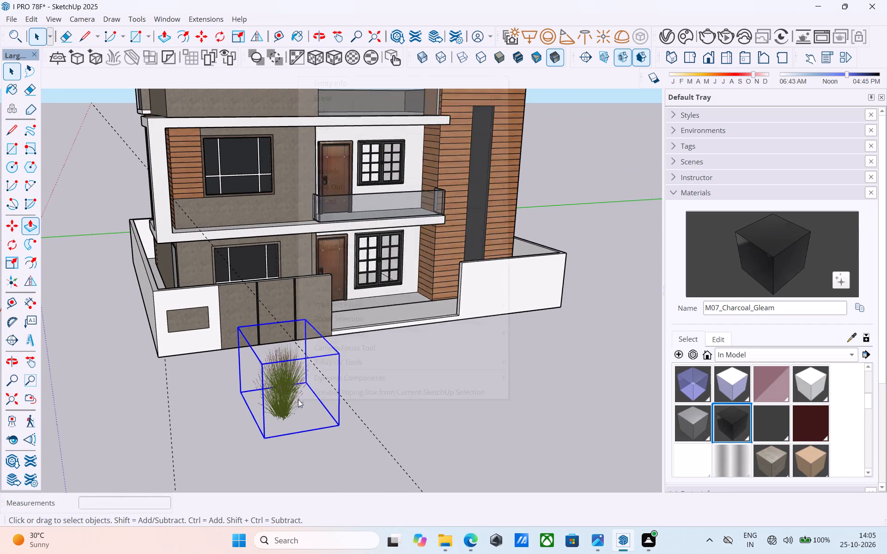
click(338, 168)
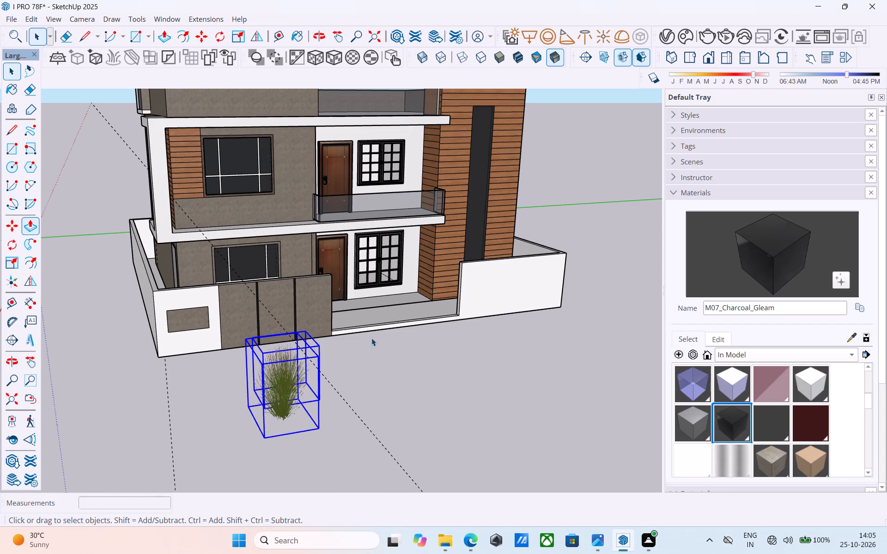
click(371, 338)
Scale the front, purple-tipped grass clump to about 0.62 along red and about 0.59 along green.
scroll(313, 400, up, 8)
middle_drag(271, 397, 154, 402)
scroll(154, 402, up, 1)
click(145, 400)
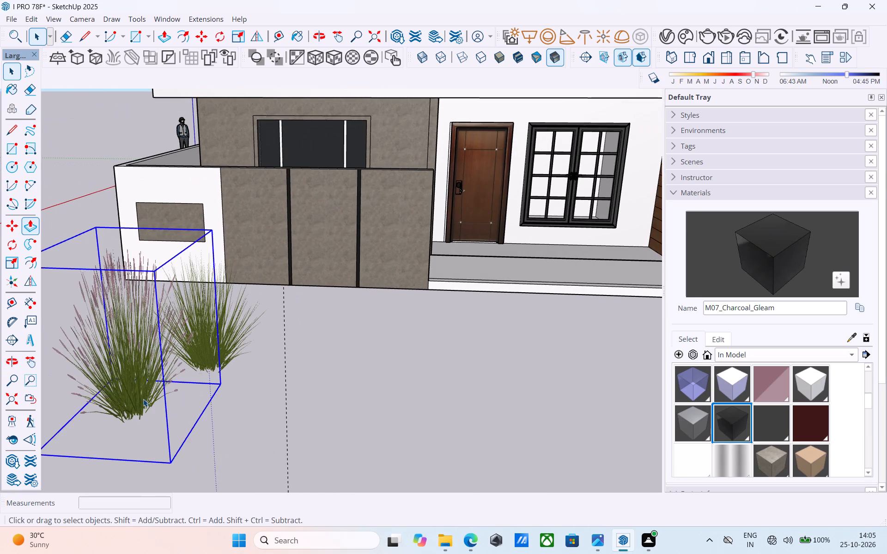
middle_drag(141, 396, 178, 395)
key(s)
click(170, 377)
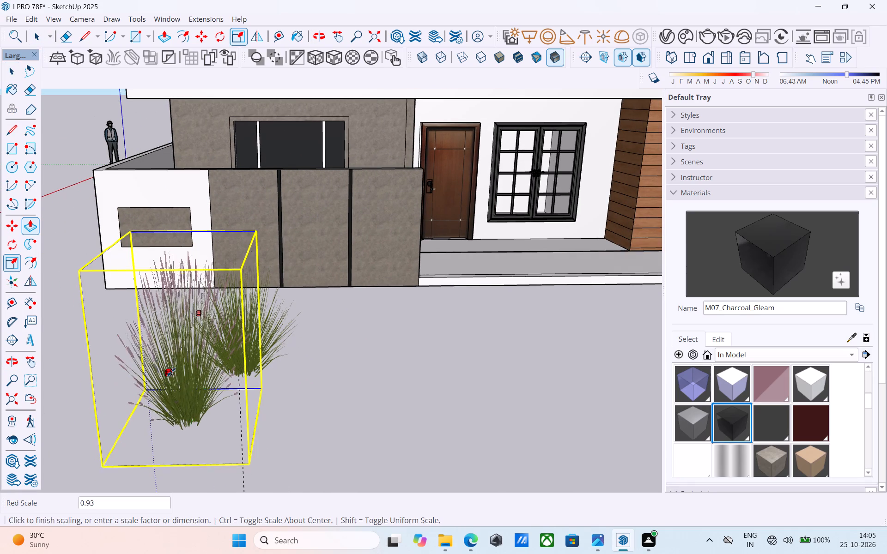
click(181, 349)
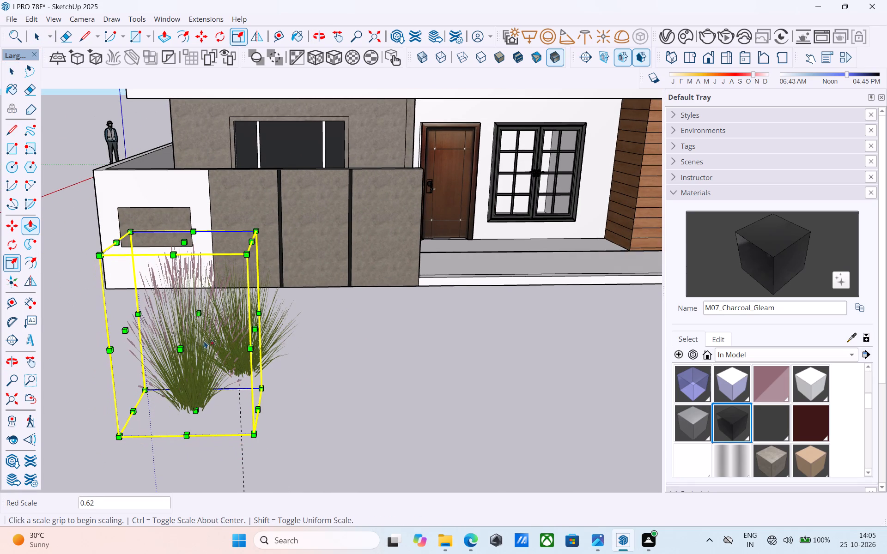
click(254, 328)
click(203, 325)
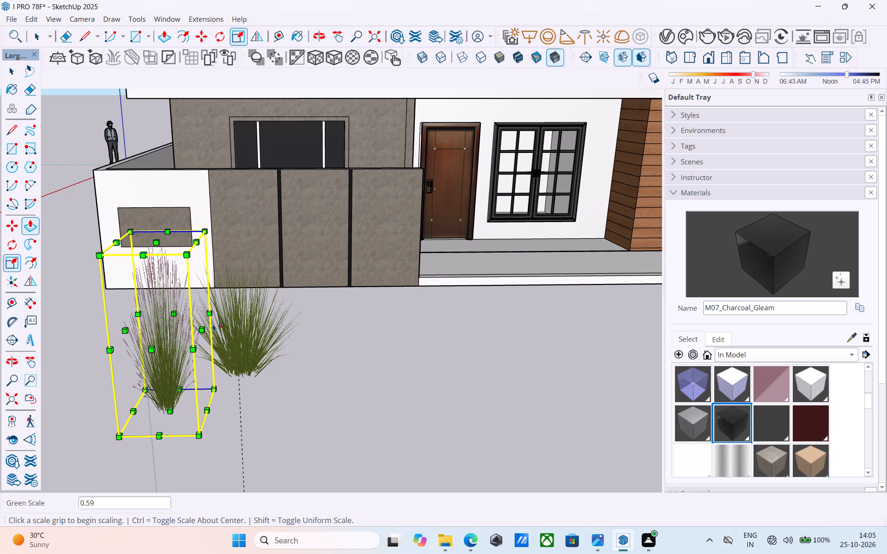
Place six copies of the scaled grass clump in an evenly spaced row along the base of the brown gate wall.
scroll(234, 322, down, 12)
middle_drag(239, 317, 304, 361)
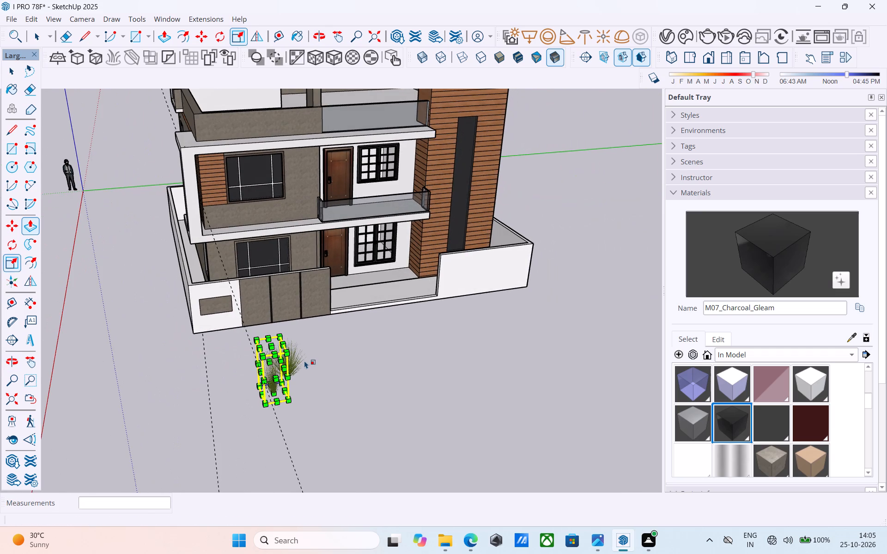
middle_drag(302, 359, 322, 351)
middle_drag(311, 385, 320, 370)
key(m)
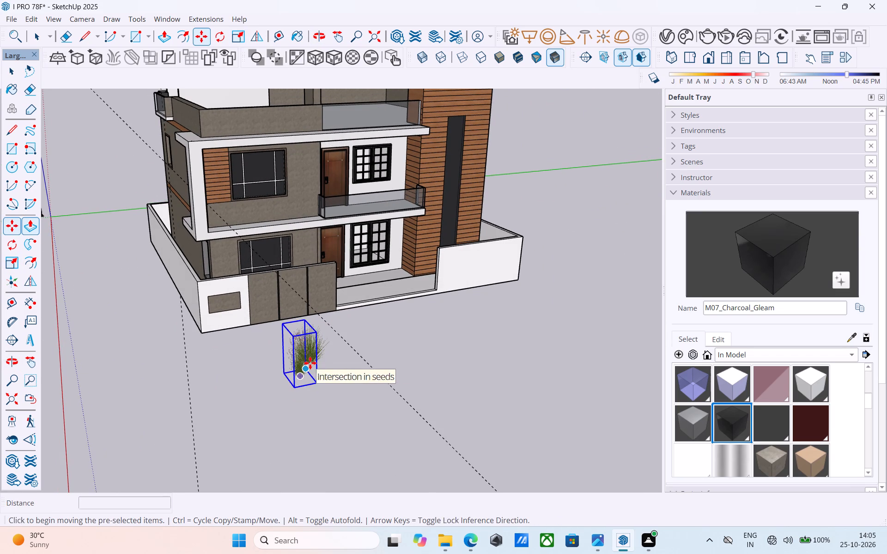
scroll(289, 392, up, 6)
click(301, 383)
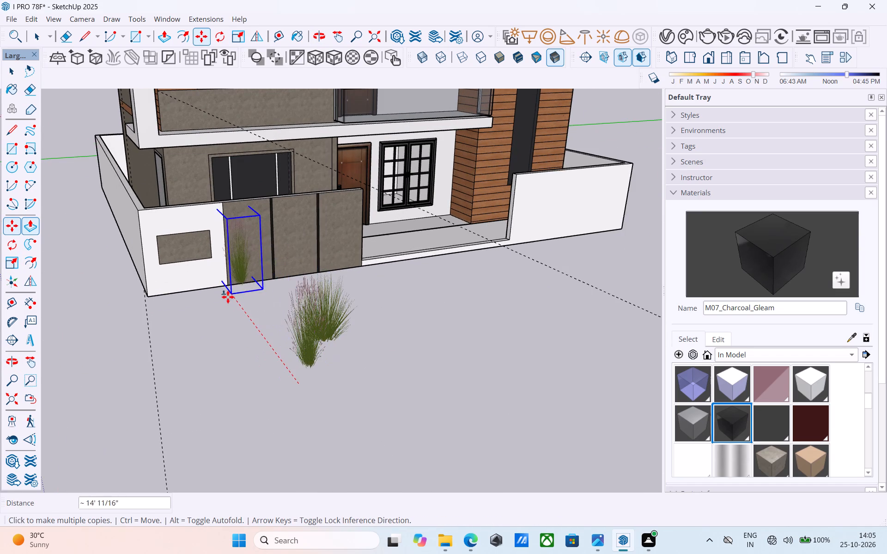
scroll(228, 297, up, 3)
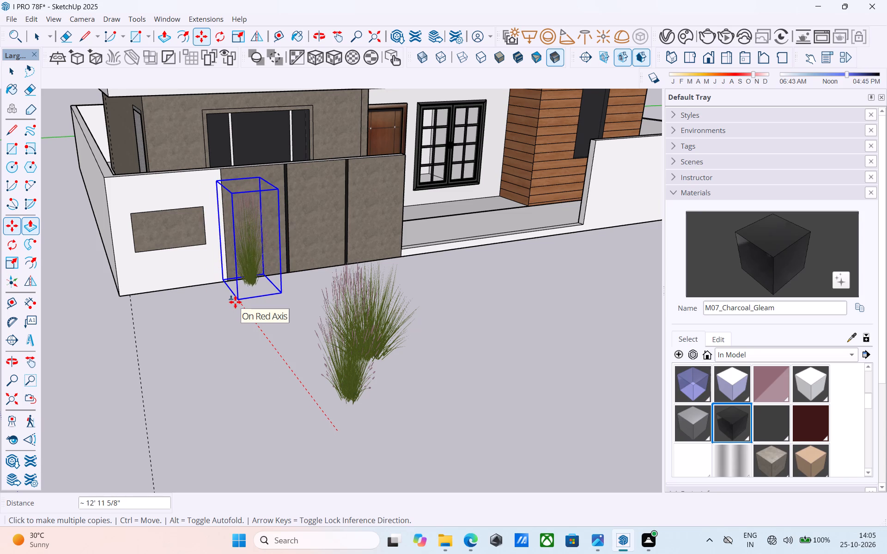
click(235, 302)
middle_drag(272, 293, 253, 322)
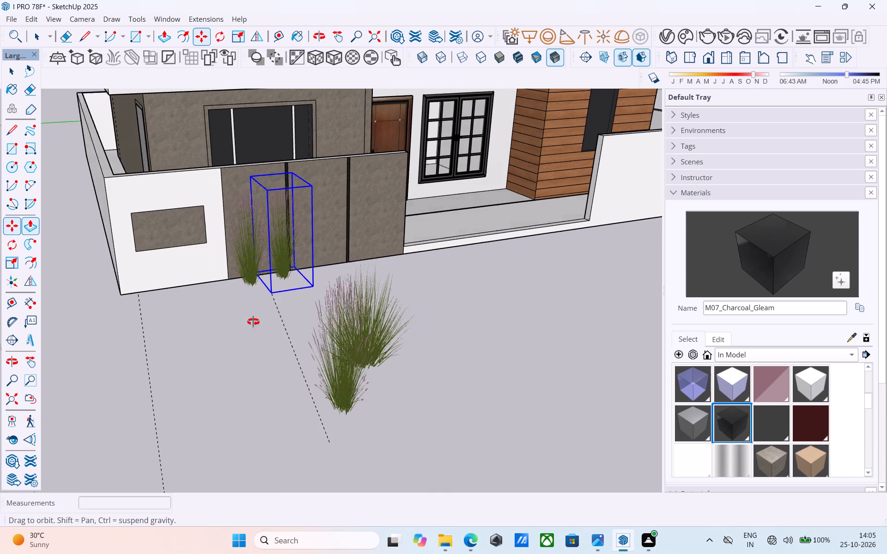
middle_drag(253, 322, 218, 384)
scroll(256, 304, up, 9)
click(265, 286)
scroll(266, 285, down, 3)
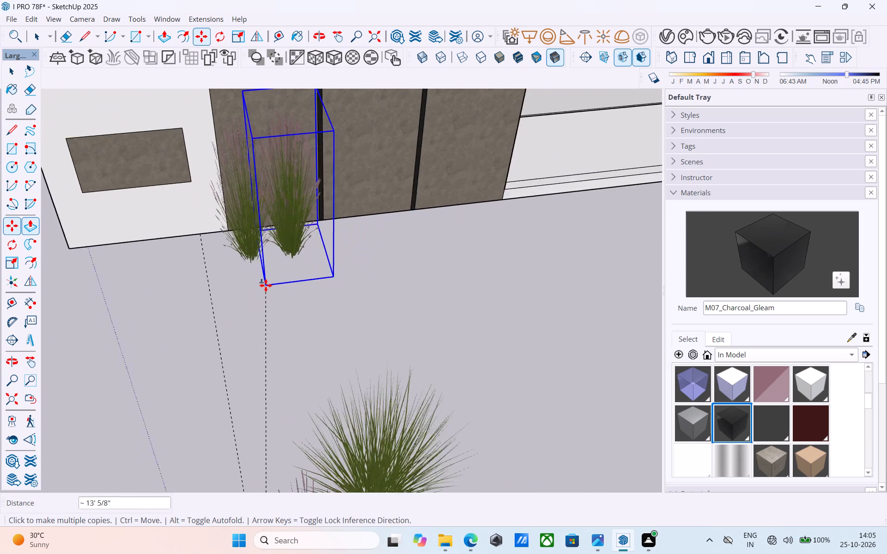
scroll(266, 285, down, 6)
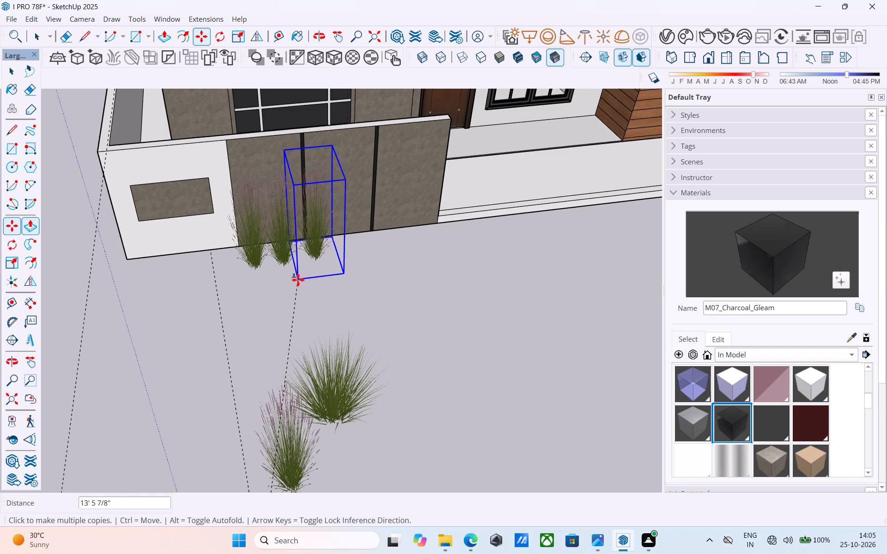
click(297, 280)
click(327, 274)
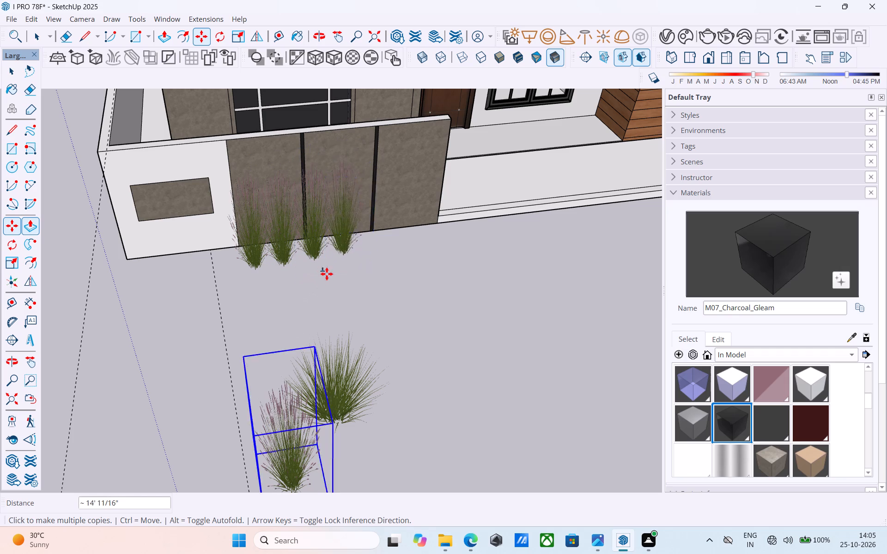
click(362, 270)
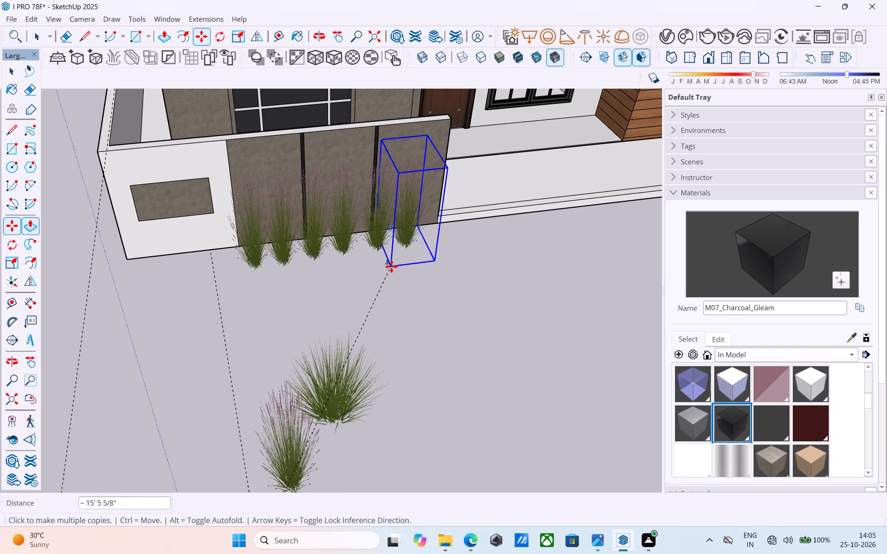
click(400, 265)
Add five more copies of the grass clump as a denser front row along the brown gate wall.
middle_drag(393, 251, 589, 290)
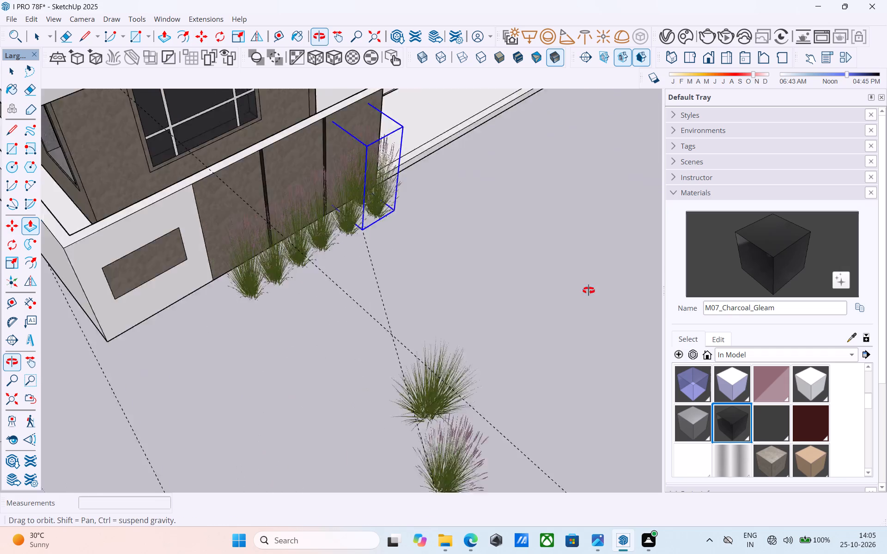
middle_drag(589, 290, 645, 258)
scroll(302, 364, up, 4)
click(246, 329)
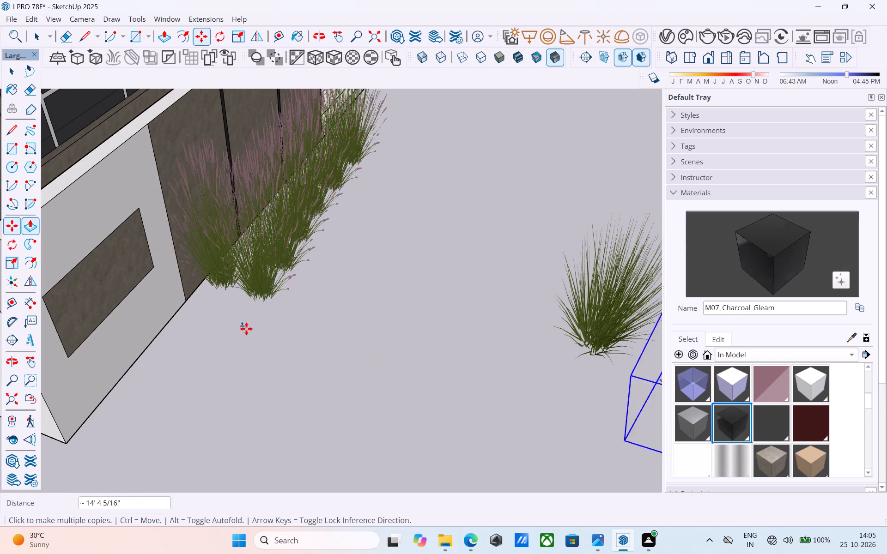
middle_drag(252, 317, 189, 430)
middle_drag(293, 302, 199, 223)
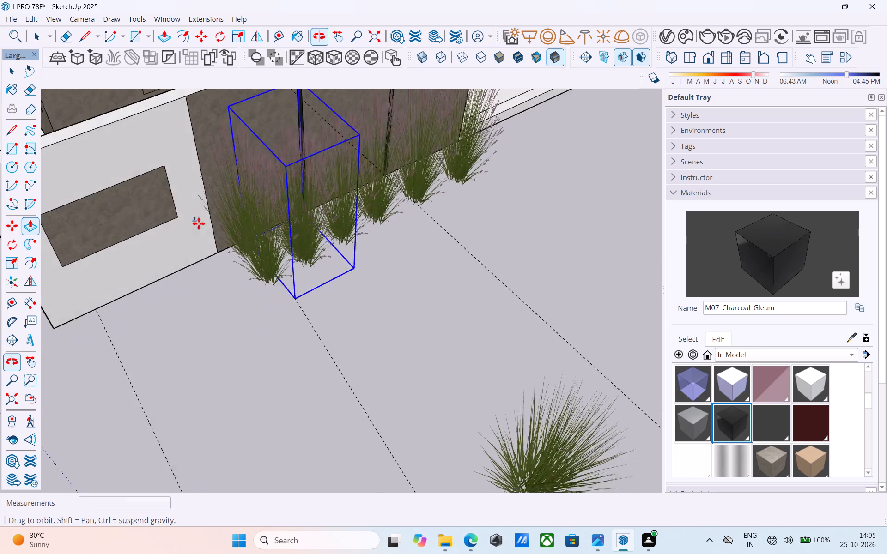
middle_drag(199, 223, 199, 223)
scroll(214, 292, up, 5)
click(313, 277)
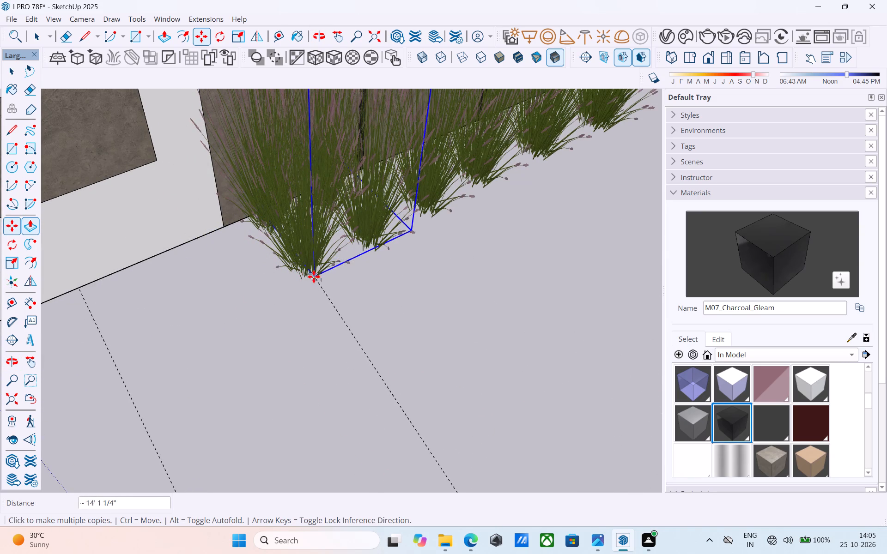
middle_drag(341, 280, 170, 242)
click(385, 254)
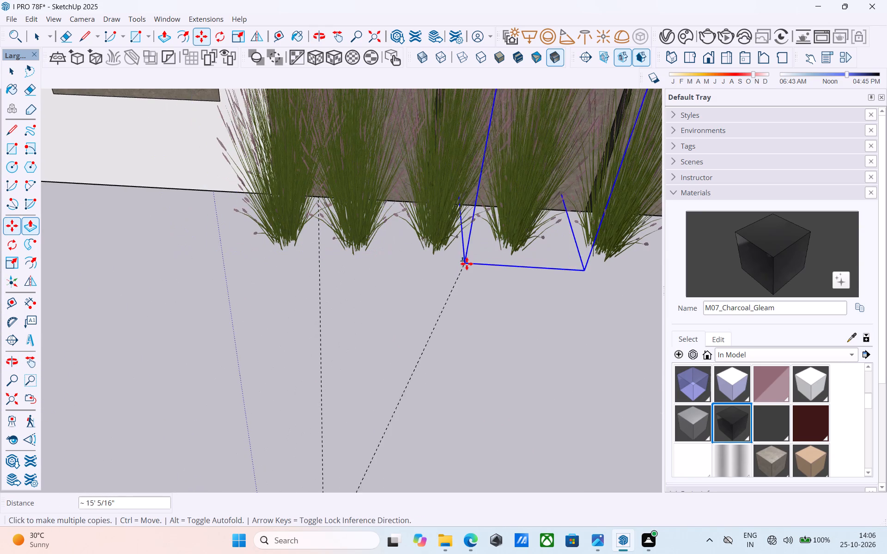
click(467, 264)
click(553, 265)
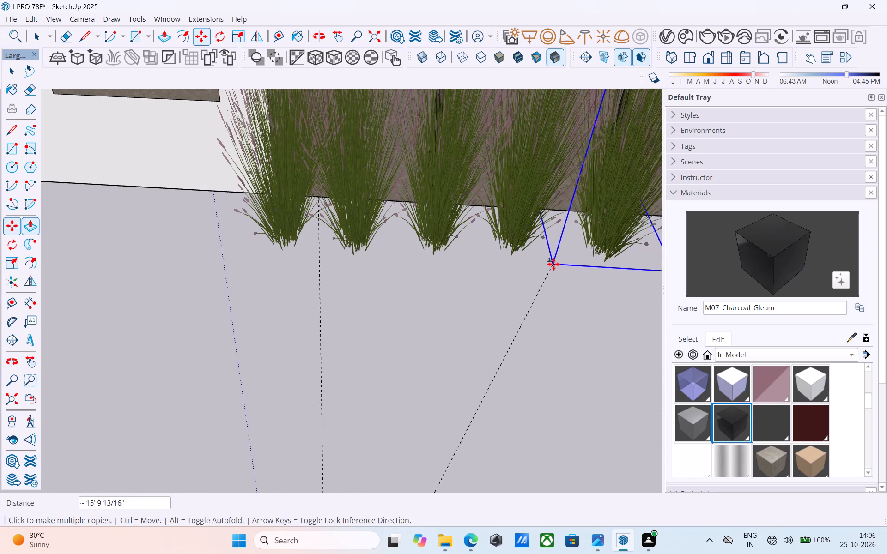
Place eight copies of the grass clump in a row along the front of the upper slab ledge, from the glass railing to the corner.
scroll(358, 281, down, 11)
middle_drag(334, 297, 590, 293)
scroll(564, 284, down, 8)
middle_drag(488, 305, 421, 342)
scroll(395, 355, down, 5)
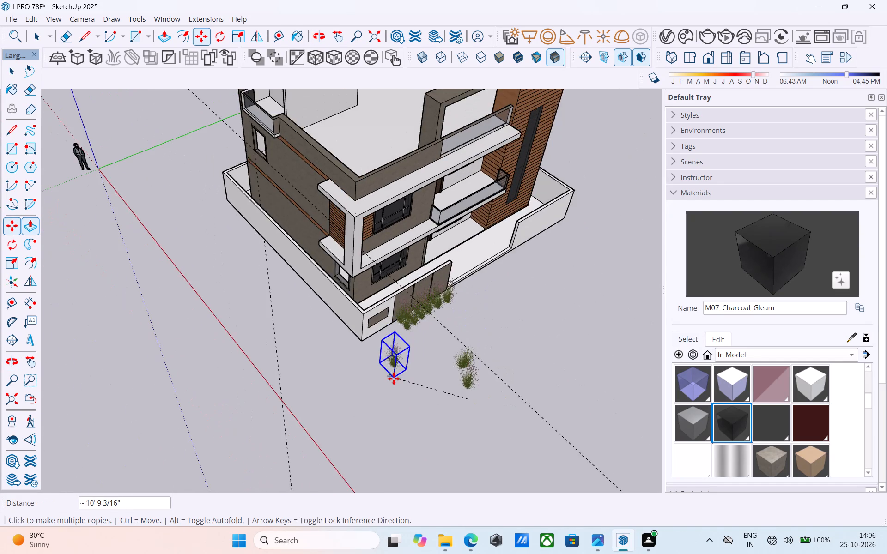
scroll(393, 382, down, 3)
middle_drag(393, 381, 382, 370)
scroll(366, 198, up, 9)
middle_drag(380, 264, 387, 231)
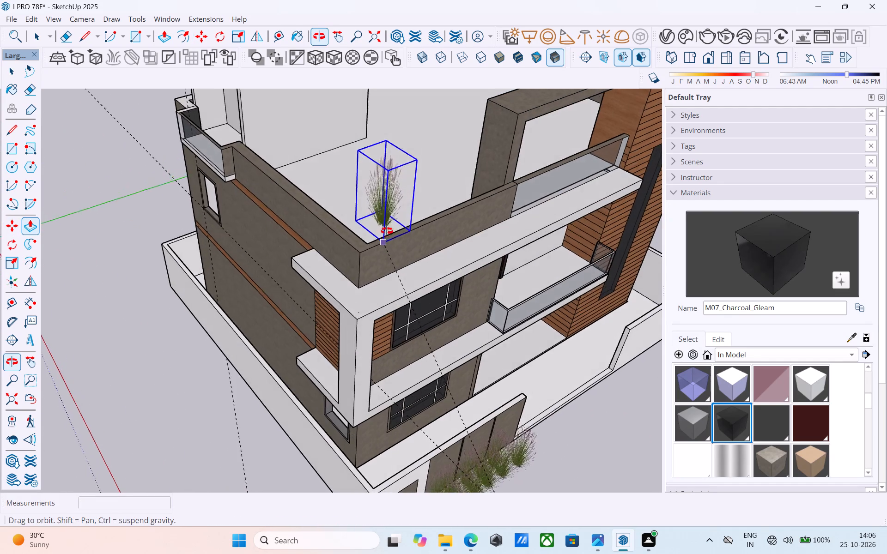
middle_drag(387, 231, 393, 212)
scroll(392, 212, down, 1)
scroll(370, 254, up, 9)
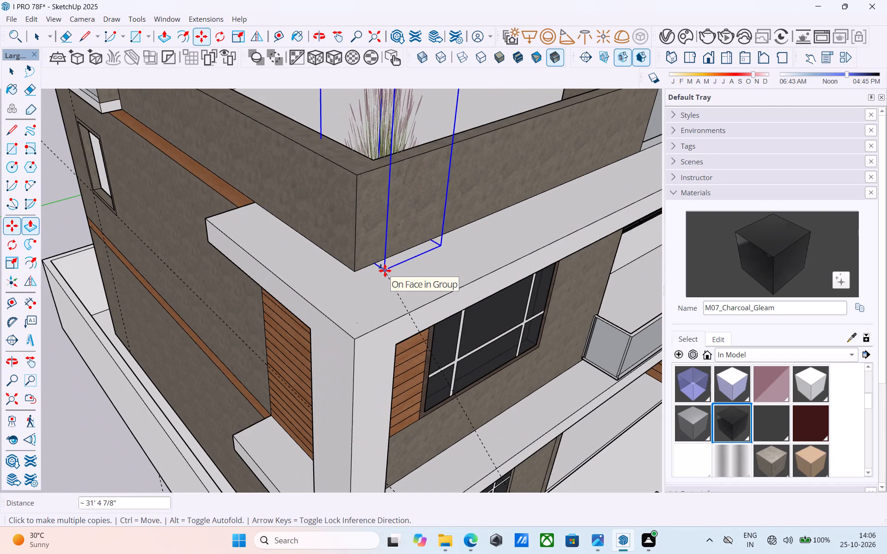
scroll(385, 271, down, 6)
middle_drag(385, 270, 446, 262)
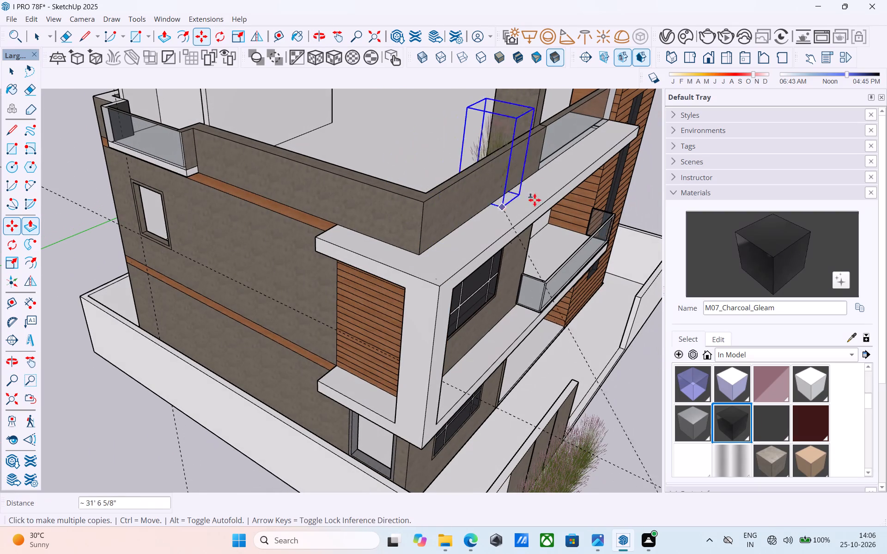
click(550, 186)
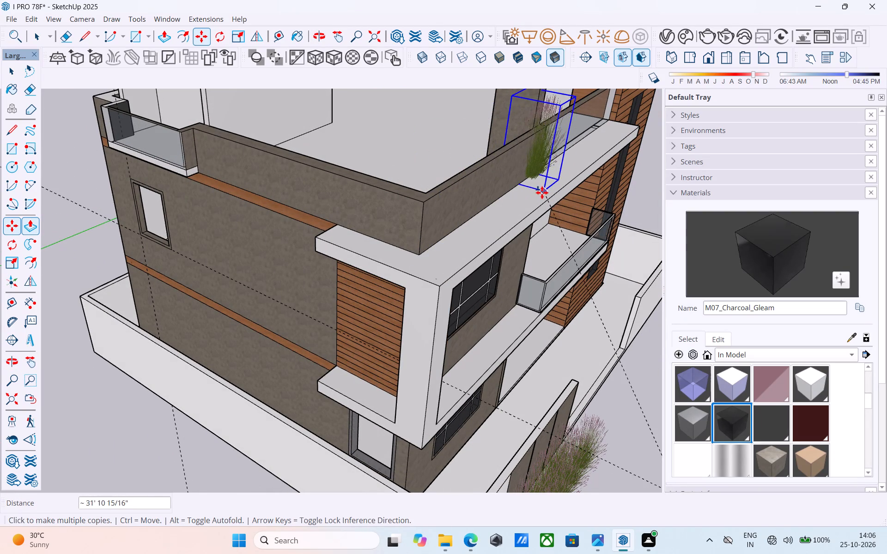
click(541, 193)
click(529, 206)
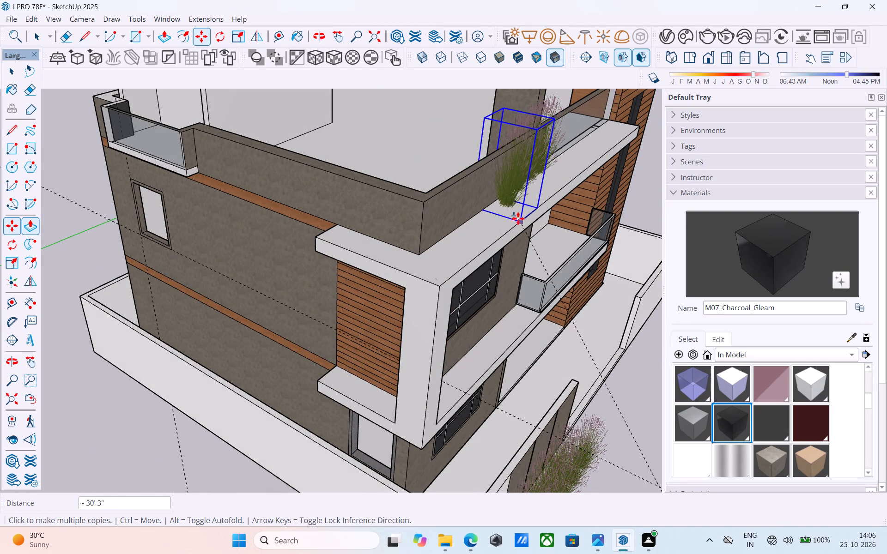
click(519, 217)
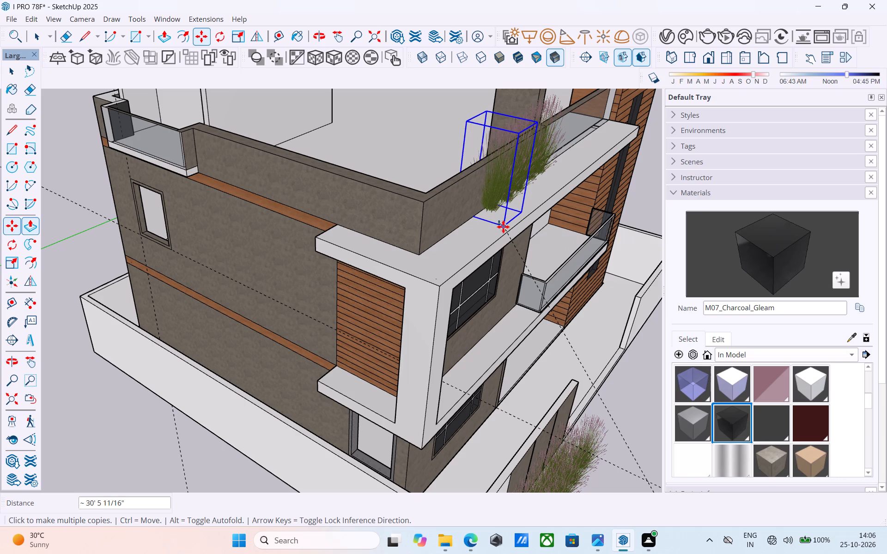
click(504, 228)
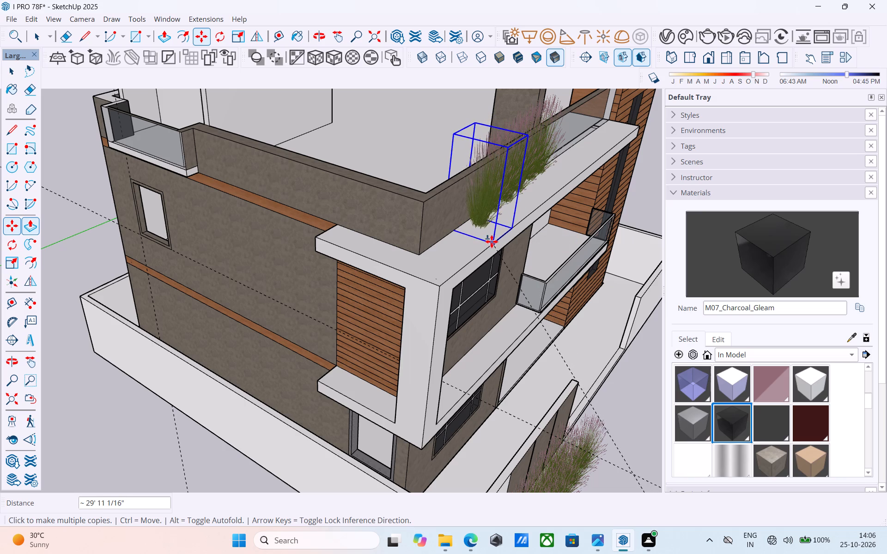
click(489, 240)
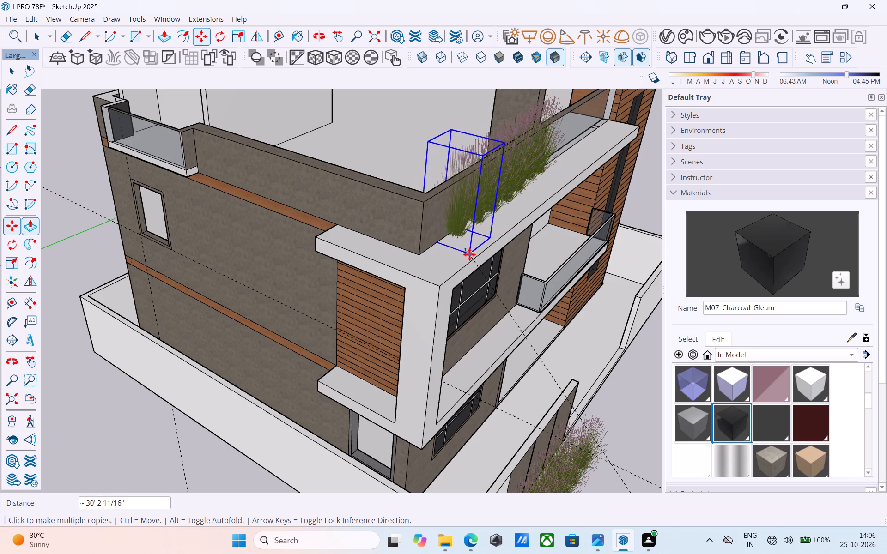
click(472, 253)
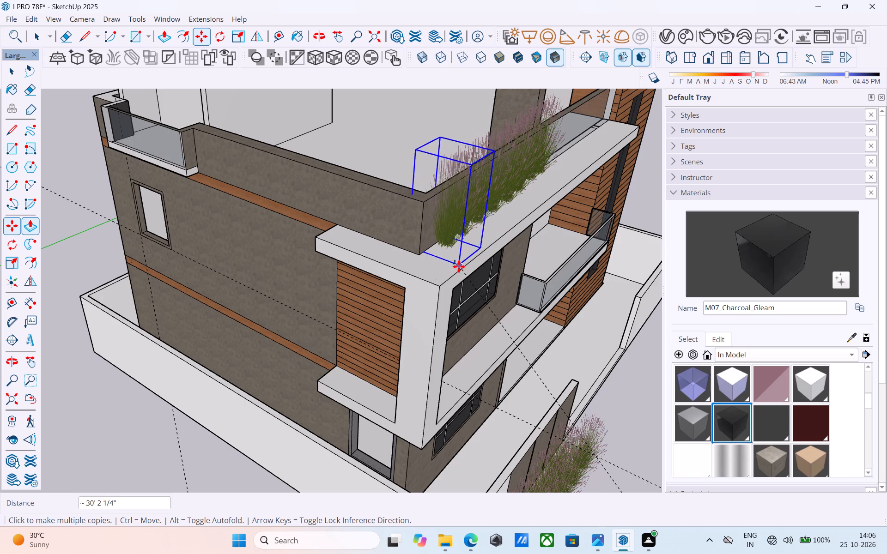
click(454, 267)
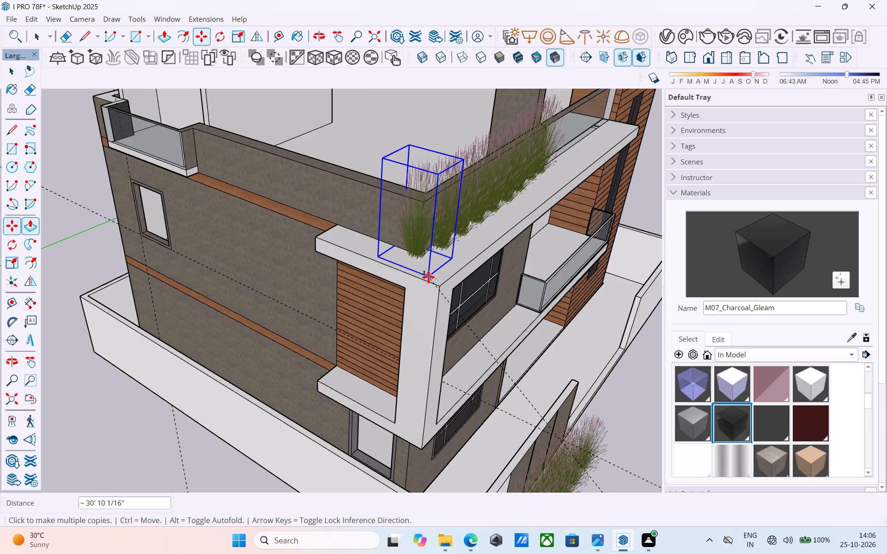
Continue around the ledge corner with ten more grass clump copies along the side parapet towards the side balcony.
click(418, 271)
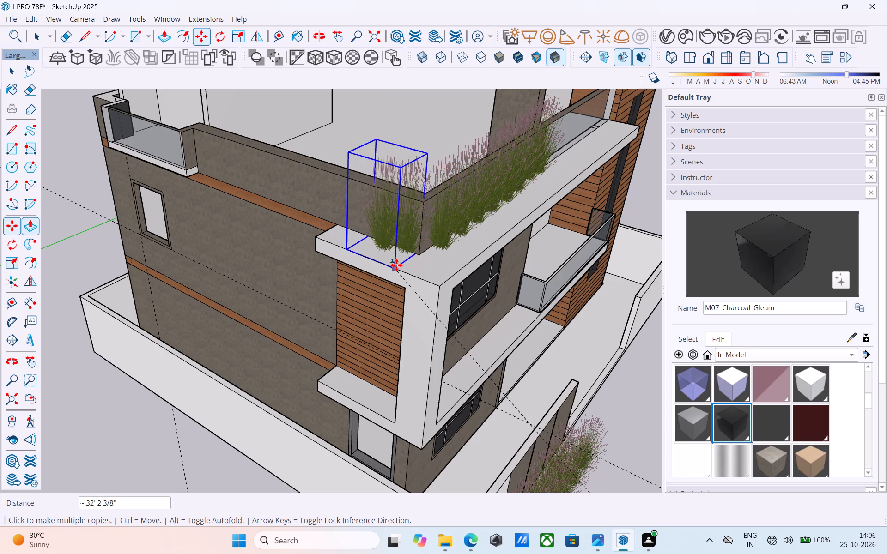
click(398, 266)
scroll(391, 264, up, 2)
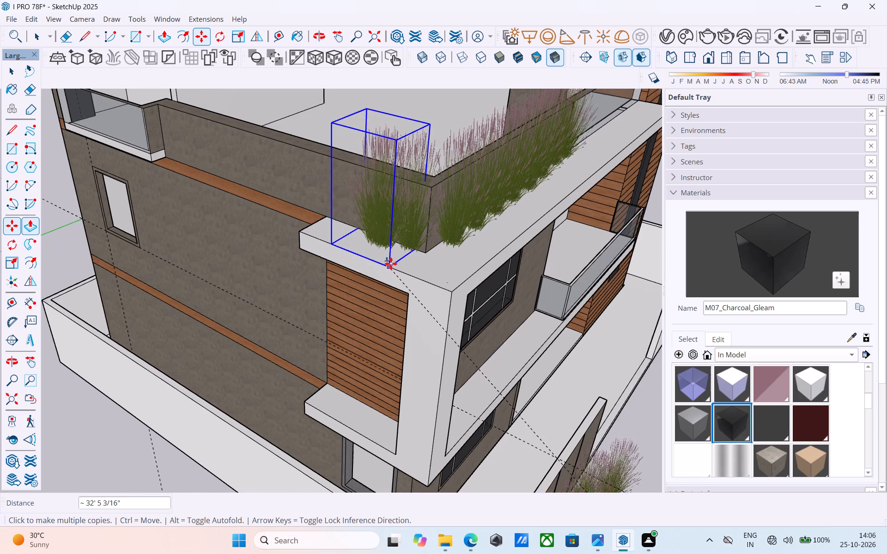
scroll(391, 264, up, 1)
click(371, 259)
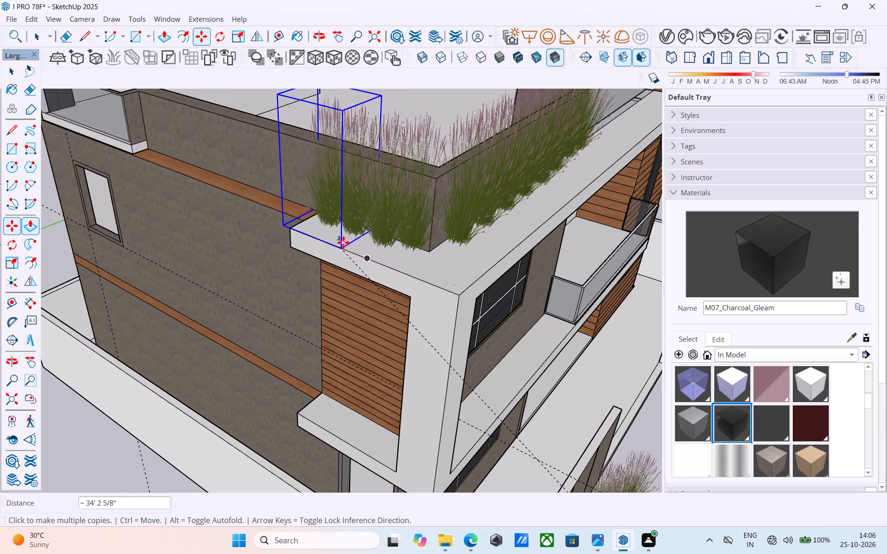
click(339, 241)
click(312, 225)
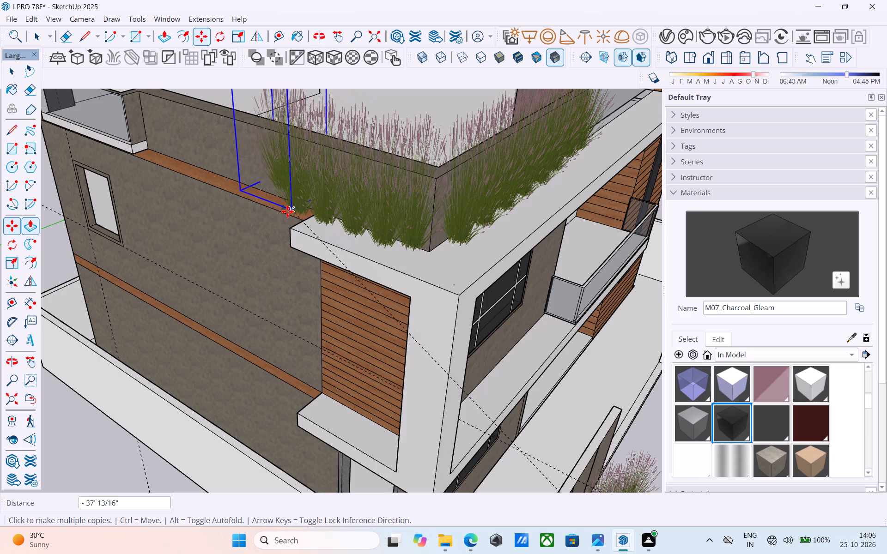
click(284, 222)
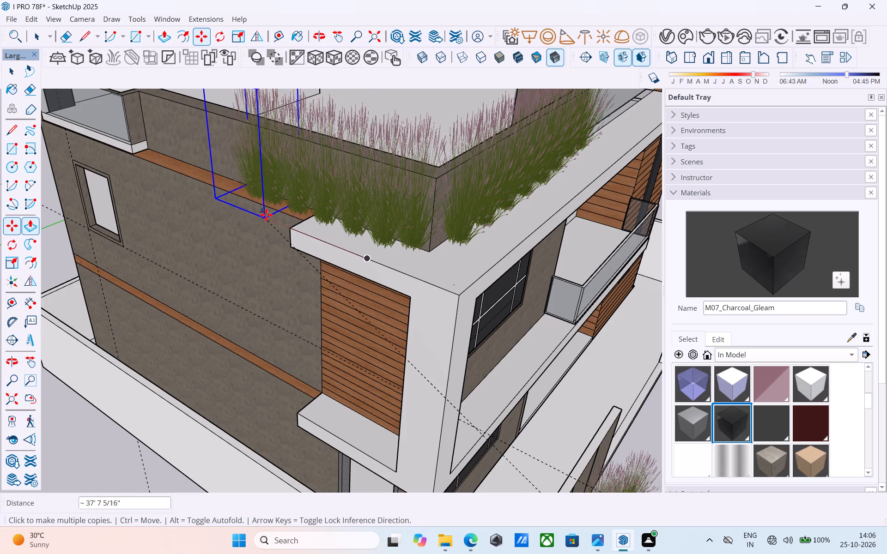
click(261, 213)
click(241, 205)
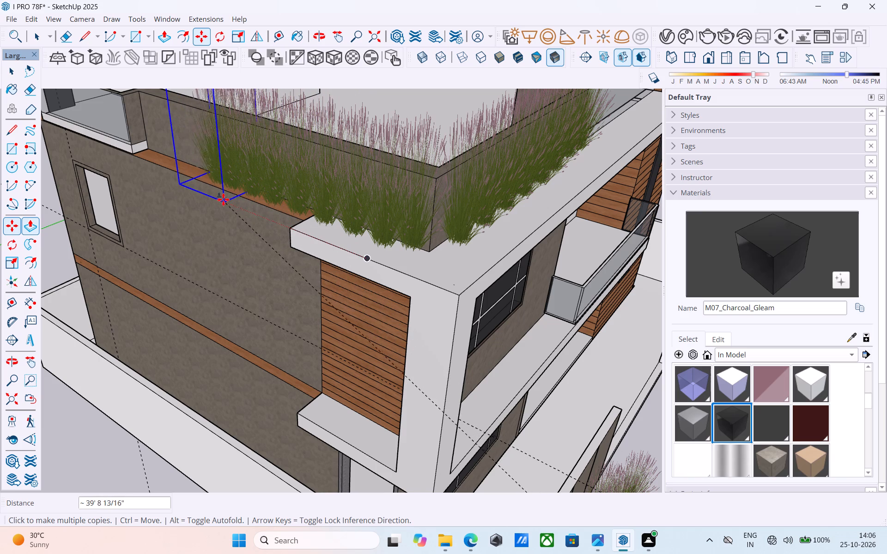
click(219, 197)
click(201, 186)
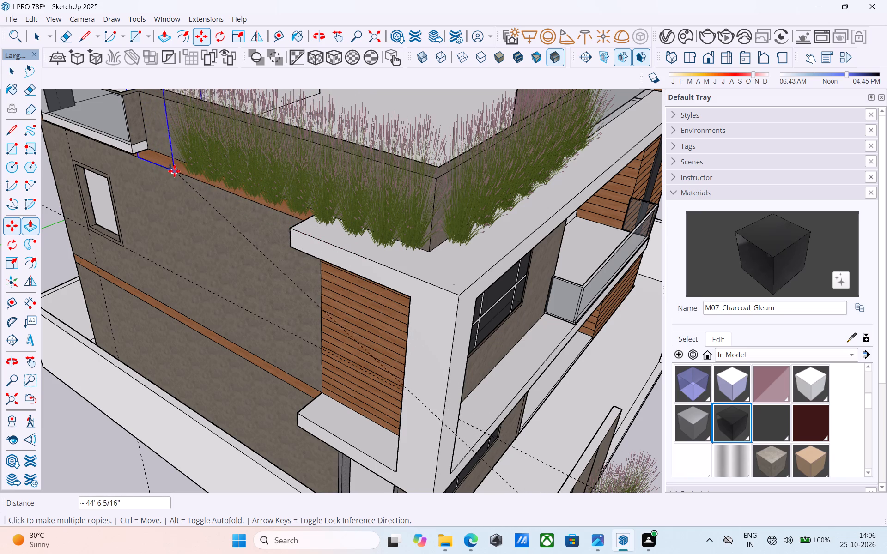
Examine the ledge and gate-wall planting from the front and the side of the house.
scroll(177, 173, down, 8)
middle_drag(304, 237, 201, 163)
scroll(191, 159, down, 6)
middle_drag(224, 218, 172, 183)
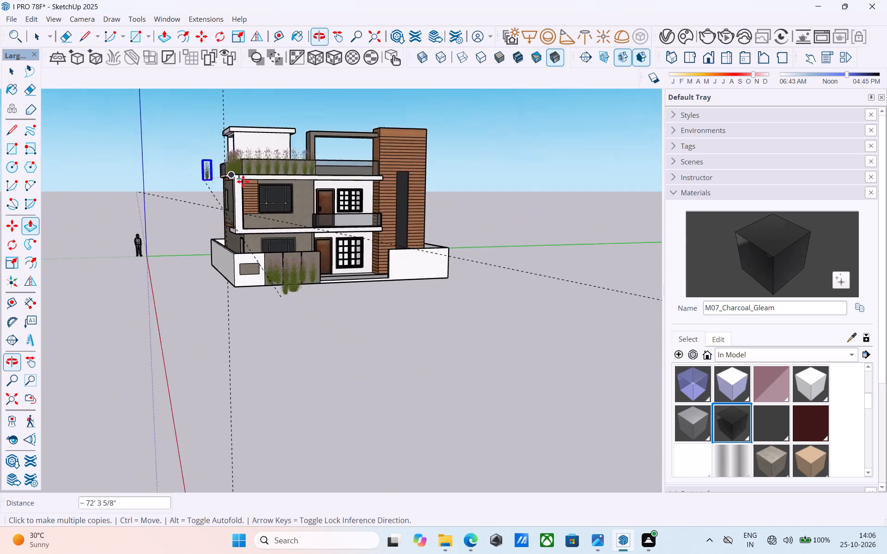
scroll(256, 175, up, 6)
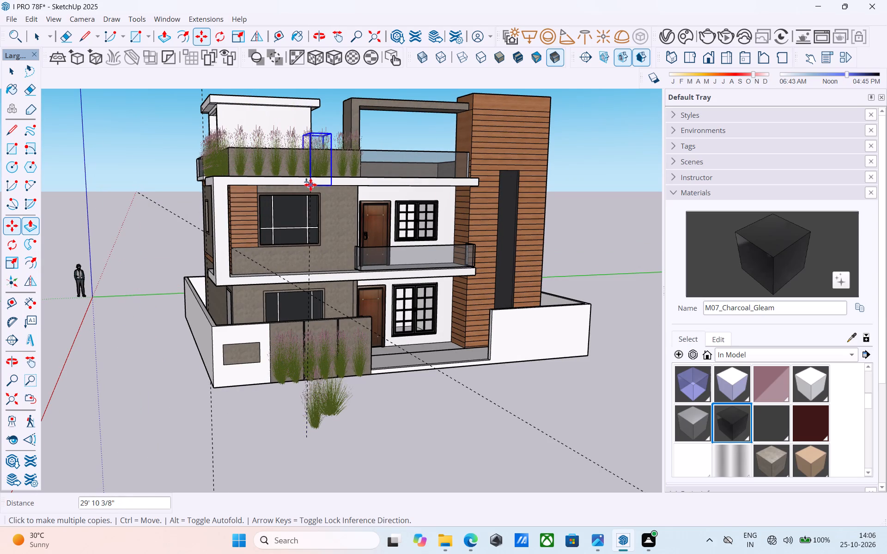
scroll(312, 186, down, 9)
middle_drag(315, 189, 395, 213)
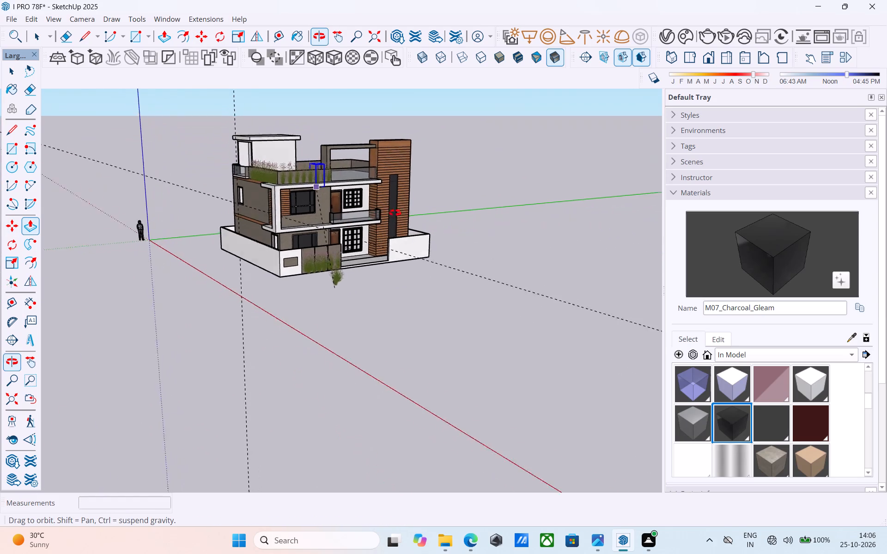
middle_drag(395, 213, 400, 210)
scroll(400, 210, up, 4)
middle_drag(405, 215, 438, 199)
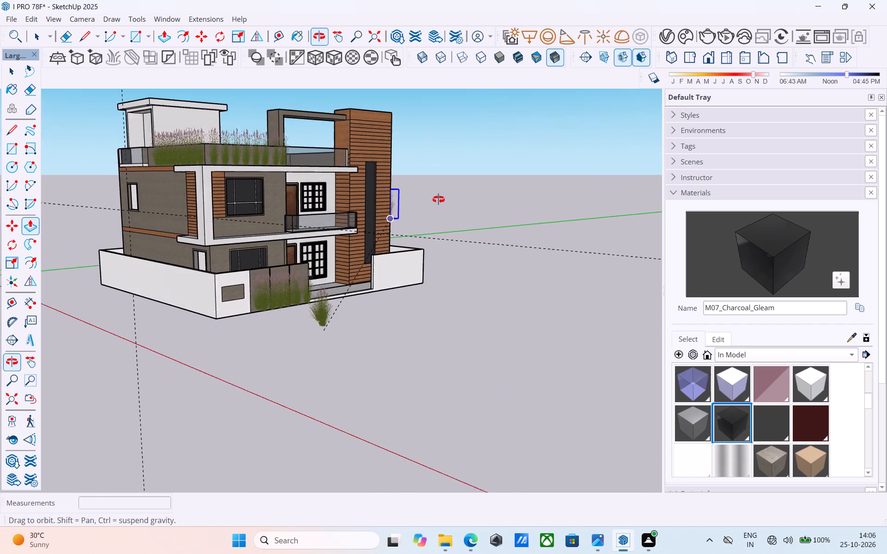
middle_drag(438, 199, 442, 199)
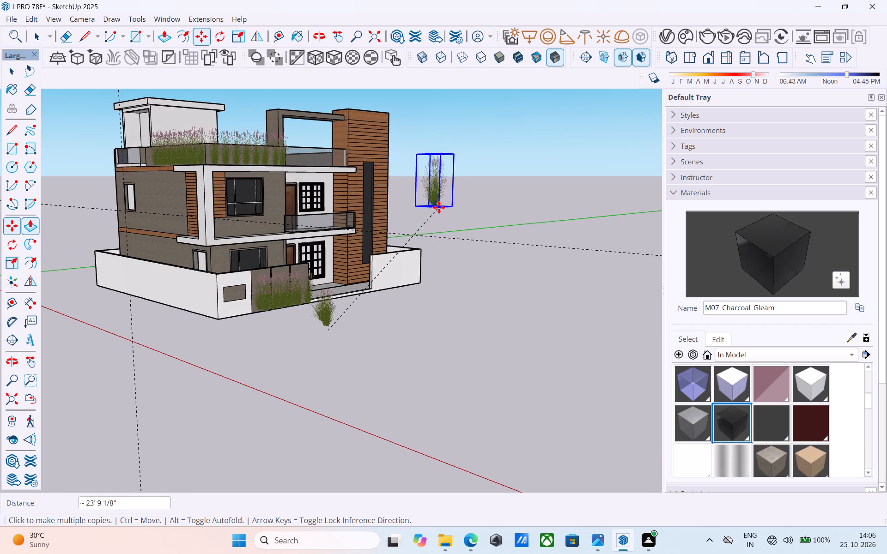
End the copying and delete the two spare grass clumps standing on the ground in front of the gate wall.
scroll(439, 207, down, 5)
middle_drag(439, 207, 407, 306)
scroll(400, 307, up, 7)
key(space)
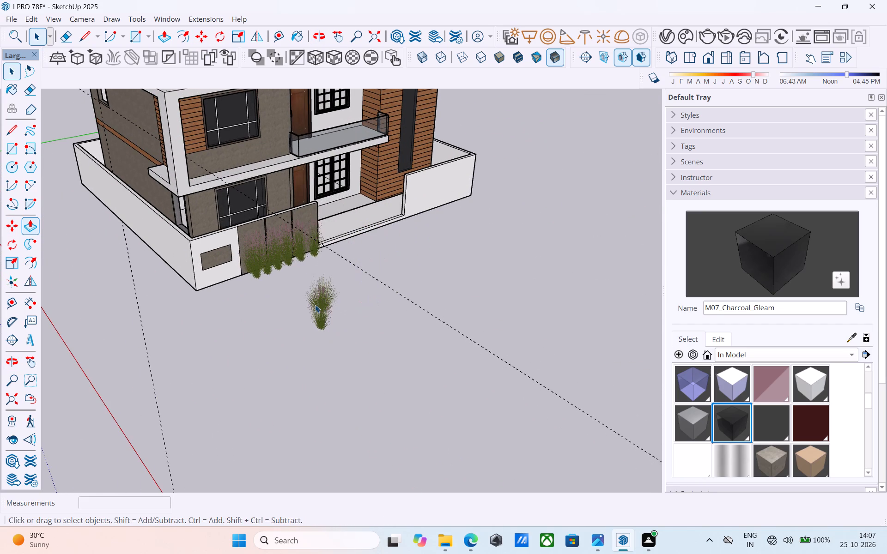
click(315, 305)
key(Delete)
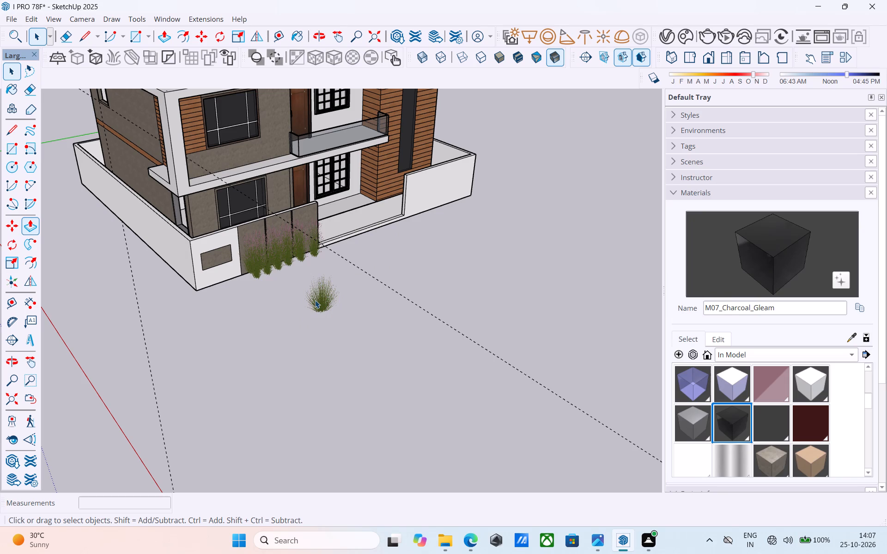
click(315, 300)
key(Delete)
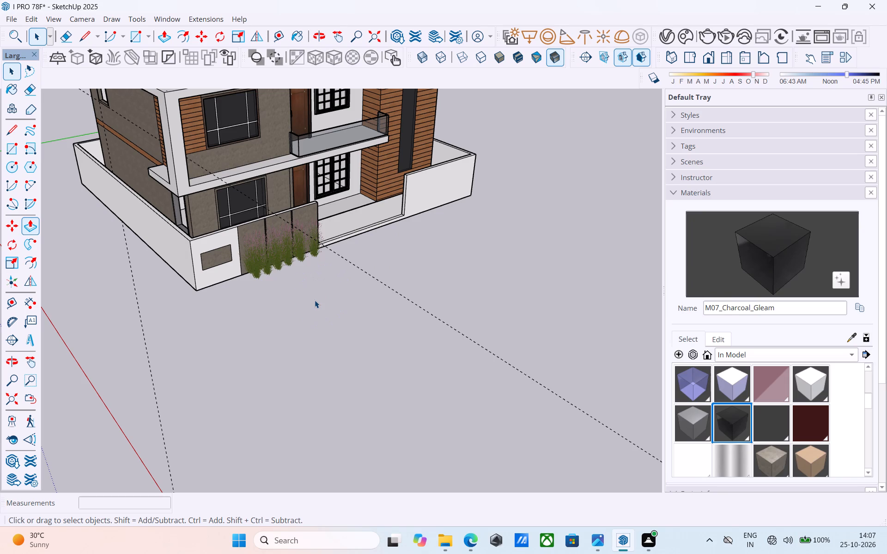
Save the model, purging its unused items.
key(ctrl+s)
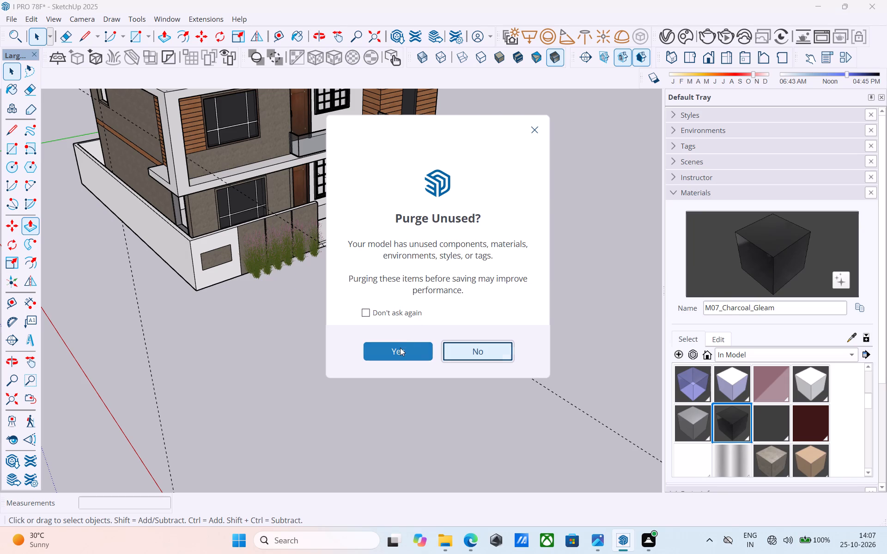
click(400, 348)
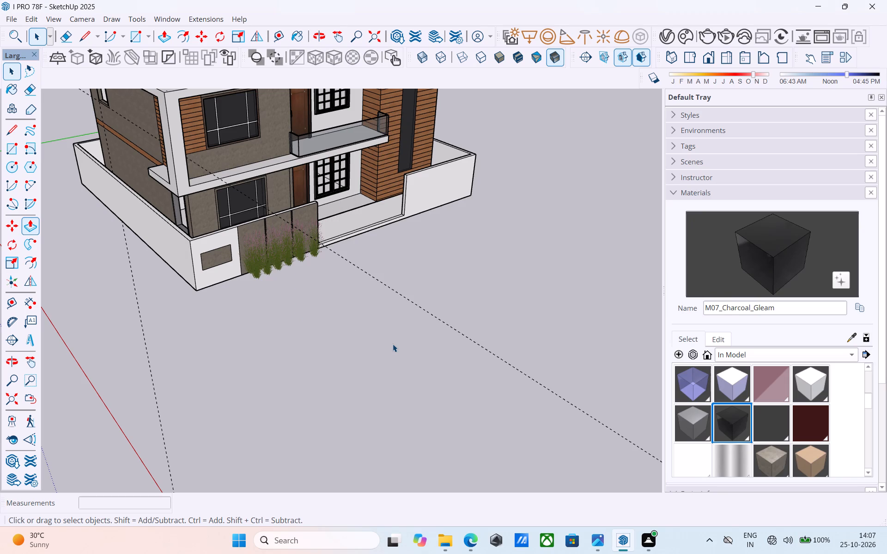
Examine the finished grass planting on the upper ledge and gate wall from several angles.
scroll(392, 344, down, 6)
middle_drag(387, 342, 311, 253)
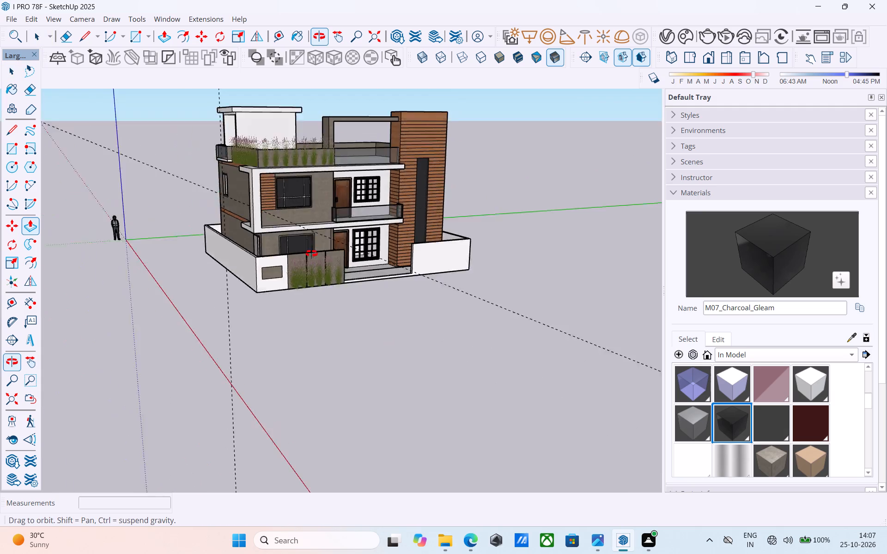
middle_drag(311, 253, 283, 159)
scroll(283, 159, up, 6)
middle_drag(292, 165, 371, 331)
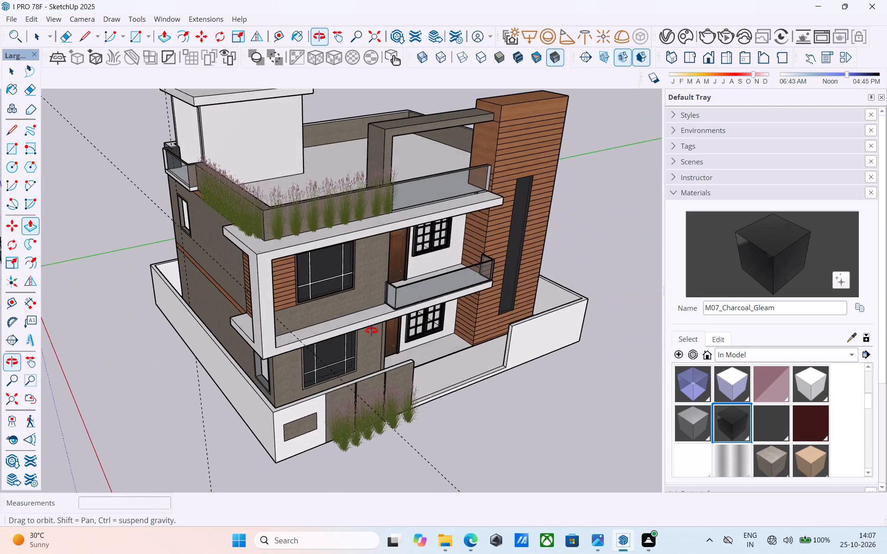
middle_drag(371, 331, 295, 351)
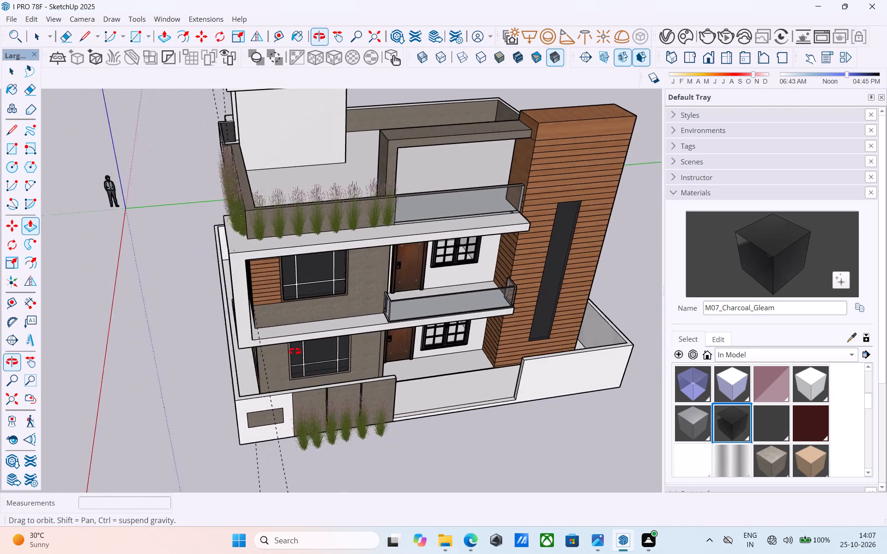
middle_drag(295, 351, 371, 243)
scroll(395, 278, down, 3)
middle_drag(396, 295, 358, 310)
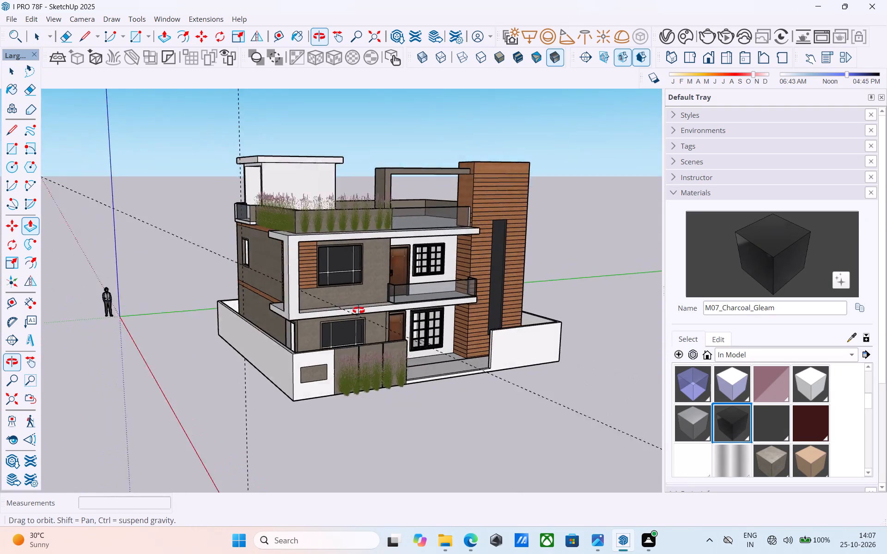
middle_drag(358, 310, 344, 325)
middle_drag(351, 345, 317, 361)
Open the house group for editing, erase the two dashed guide lines running past the building, and close the group.
double_click(335, 349)
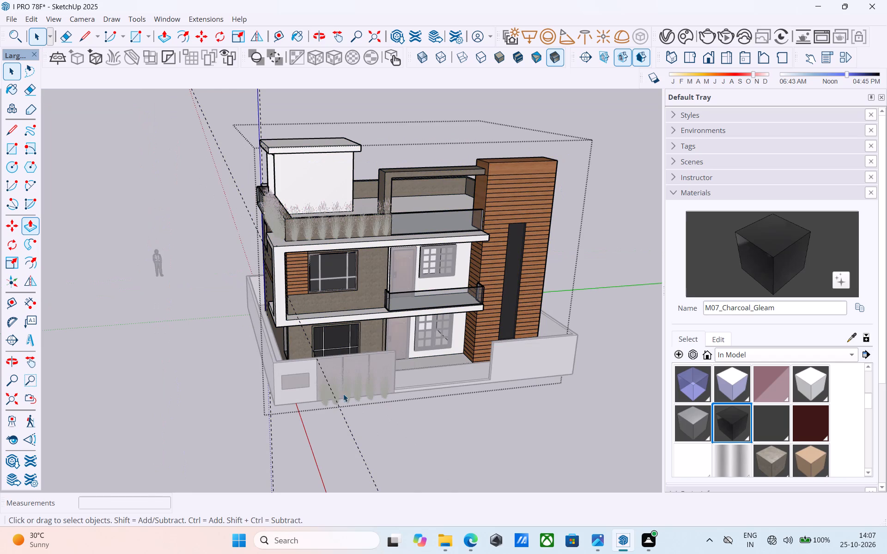
key(e)
drag(406, 435, 277, 480)
drag(280, 472, 233, 476)
key(space)
middle_drag(230, 458, 275, 433)
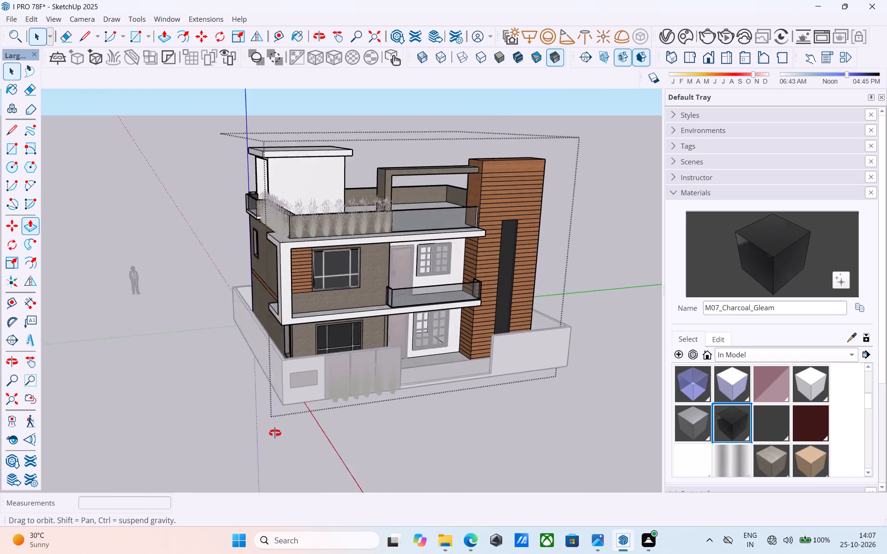
middle_drag(275, 433, 335, 418)
scroll(335, 418, down, 5)
click(450, 419)
middle_drag(357, 398, 342, 397)
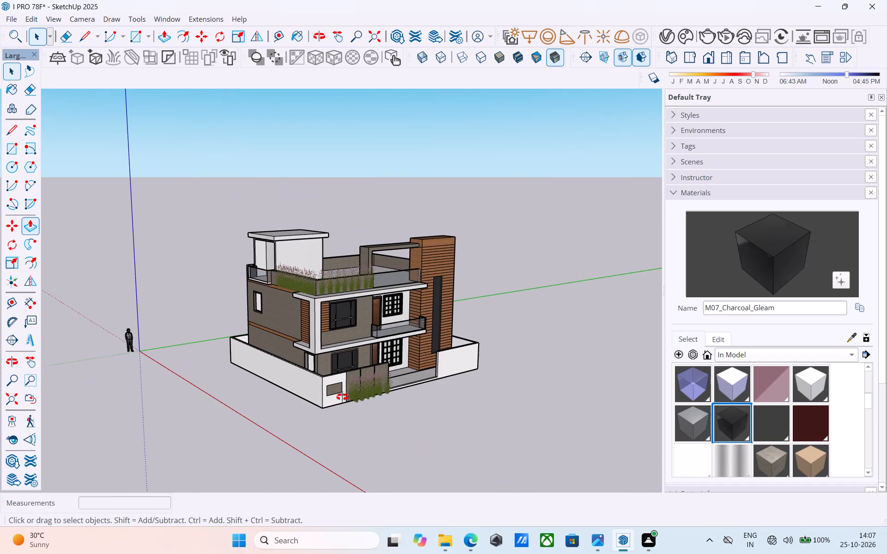
Save the model.
middle_drag(342, 397, 280, 413)
key(ctrl+s)
scroll(273, 413, down, 2)
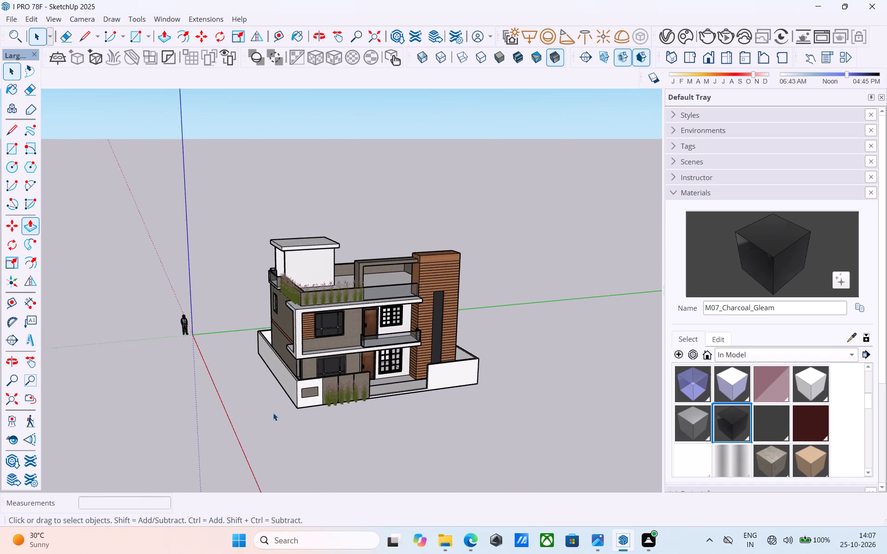
Run a V-Ray render of the house from an angled front corner view, review it, and close the frame buffer.
middle_drag(275, 396, 334, 353)
scroll(409, 338, up, 3)
scroll(359, 370, up, 3)
scroll(525, 322, down, 4)
middle_drag(379, 367, 419, 362)
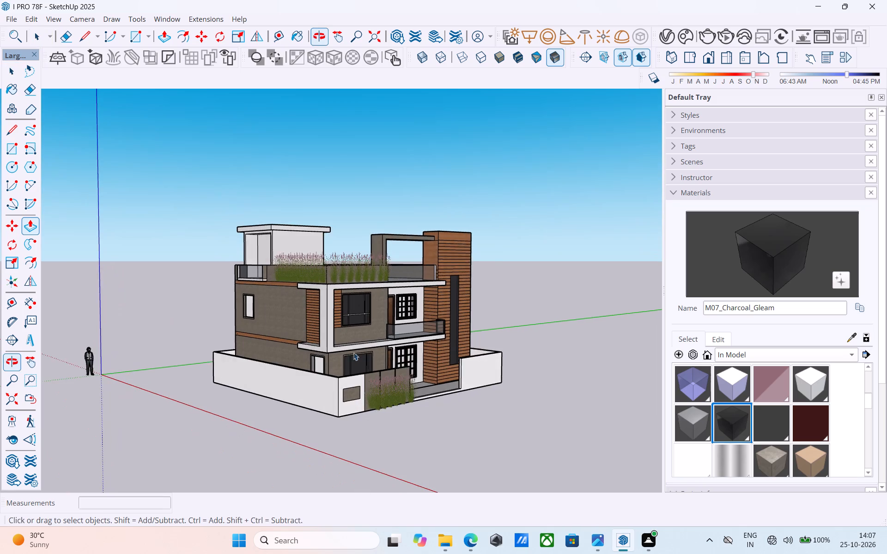
scroll(307, 340, up, 4)
scroll(242, 354, down, 2)
scroll(339, 334, up, 3)
scroll(462, 308, up, 1)
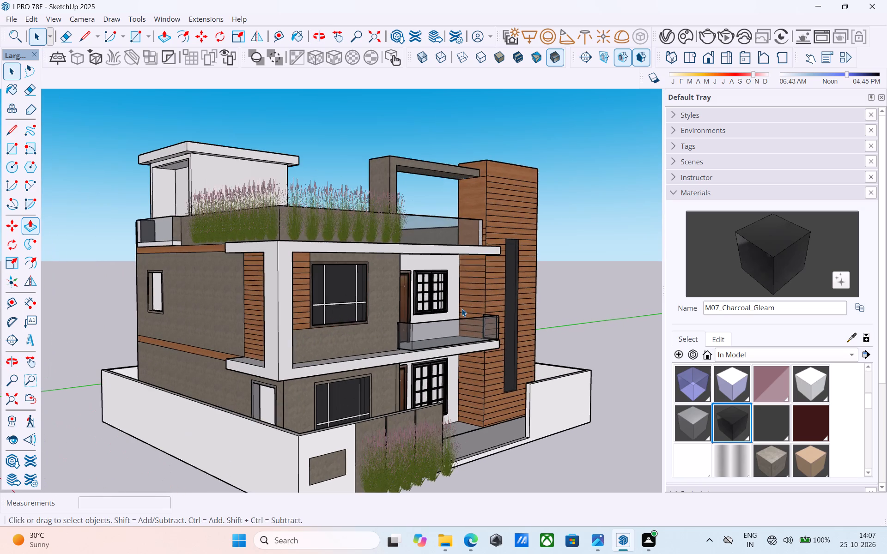
middle_drag(461, 308, 464, 314)
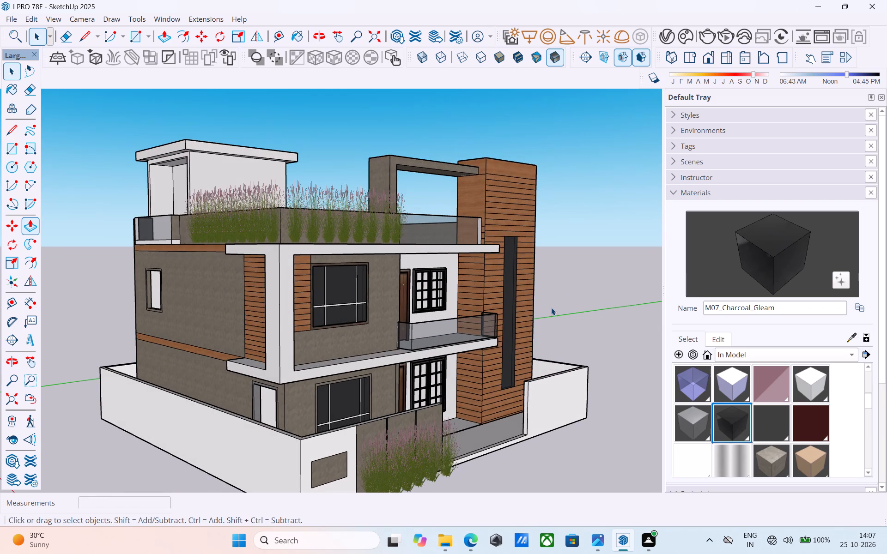
scroll(351, 330, up, 1)
scroll(351, 330, down, 2)
middle_drag(351, 329, 343, 325)
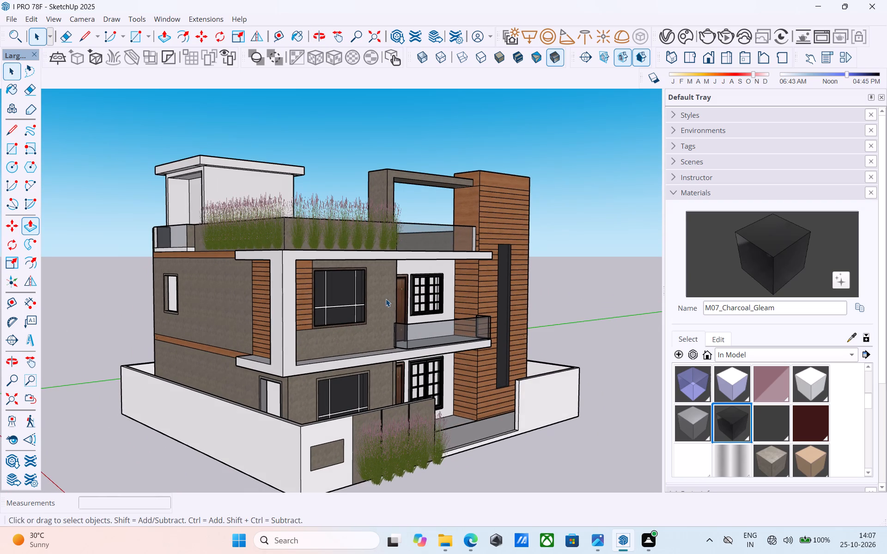
scroll(386, 299, down, 3)
middle_drag(286, 332, 239, 335)
scroll(330, 313, up, 2)
scroll(564, 299, up, 1)
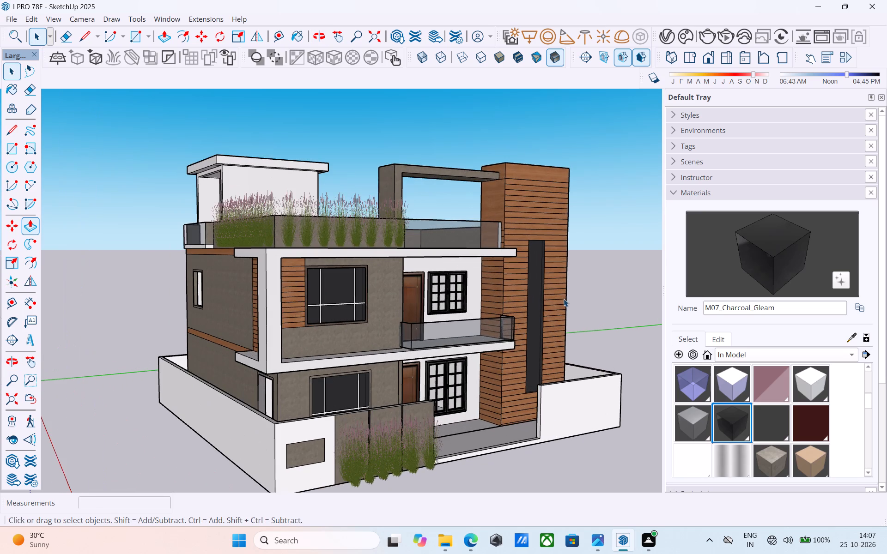
middle_drag(359, 321, 432, 360)
middle_drag(428, 350, 433, 333)
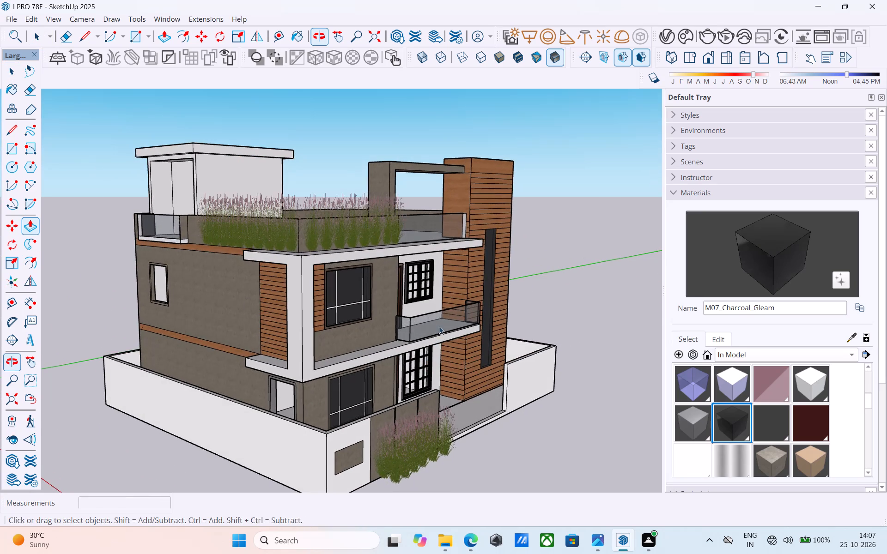
click(712, 29)
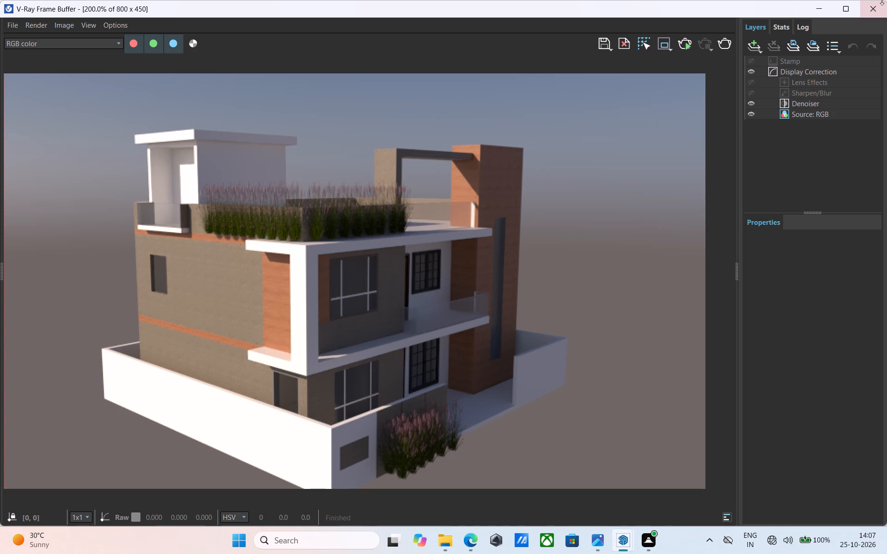
click(868, 6)
Examine the house's front, tower side and roof from several angles.
scroll(497, 352, down, 3)
middle_drag(468, 344, 252, 329)
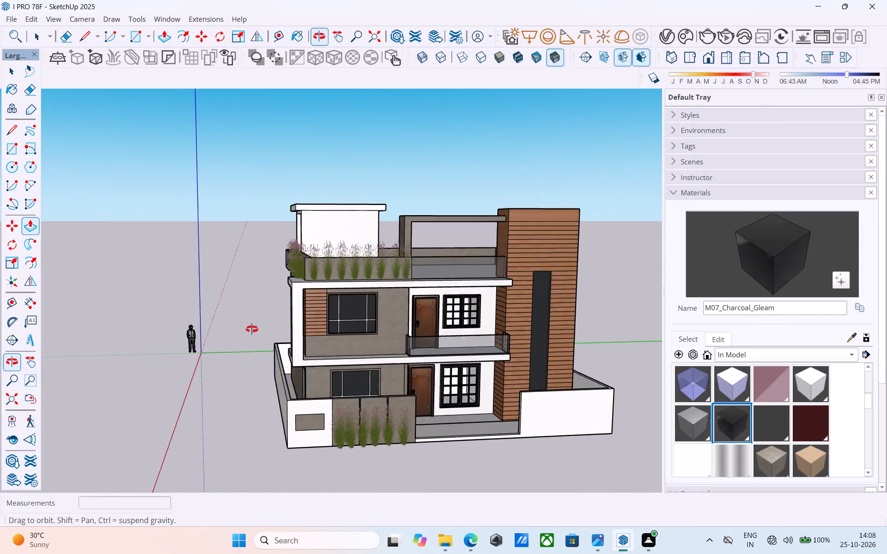
middle_drag(252, 329, 224, 306)
middle_drag(460, 320, 206, 396)
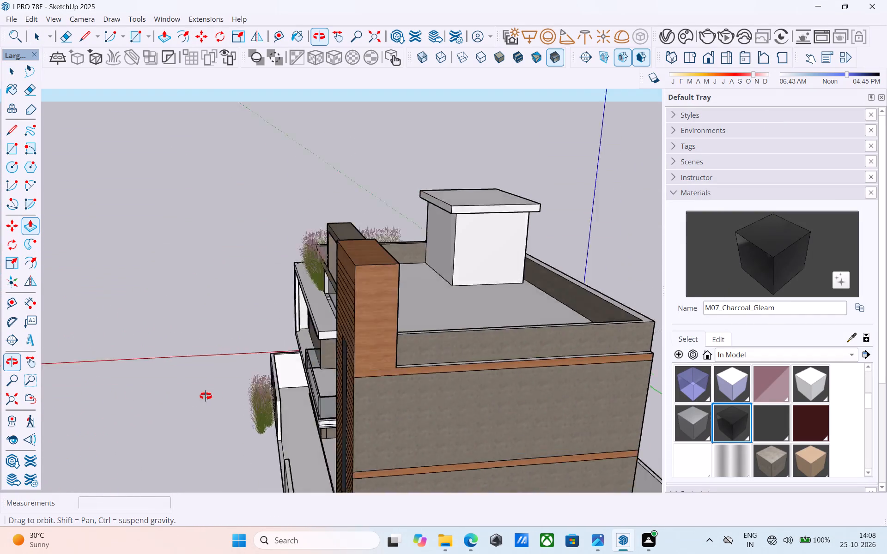
middle_drag(206, 396, 445, 364)
scroll(435, 343, up, 3)
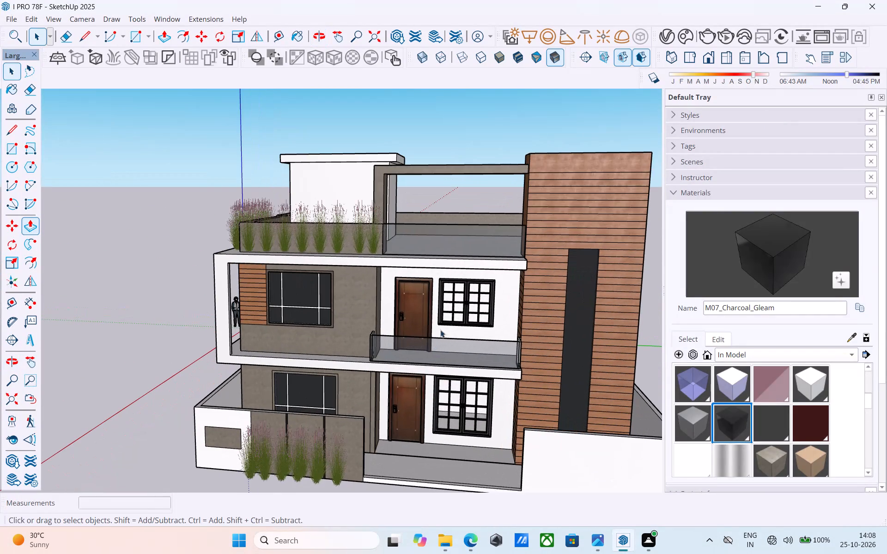
scroll(257, 313, down, 3)
middle_drag(256, 313, 230, 302)
middle_drag(461, 293, 535, 328)
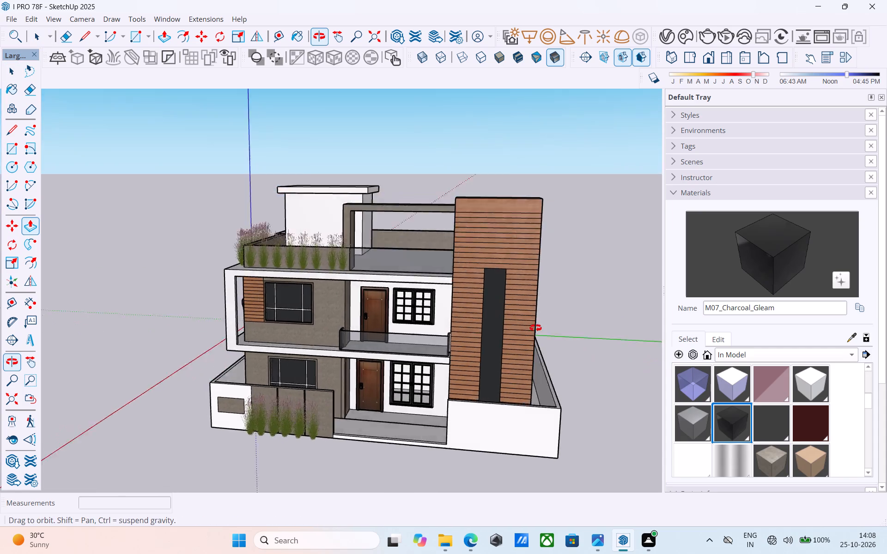
Open the house group for editing and delete the dark face filling the tall vertical strip on the wood-clad tower.
middle_drag(535, 328, 529, 253)
scroll(538, 254, up, 12)
middle_drag(467, 261, 446, 251)
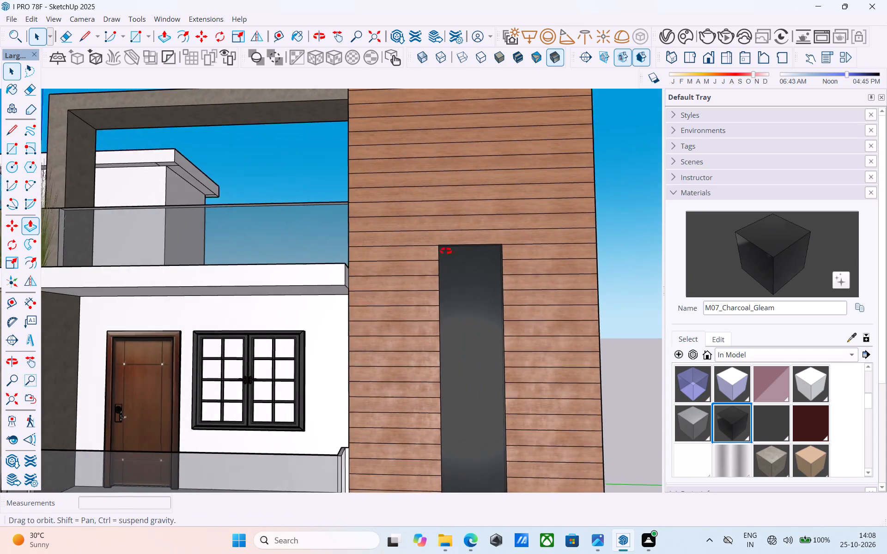
middle_drag(446, 251, 433, 209)
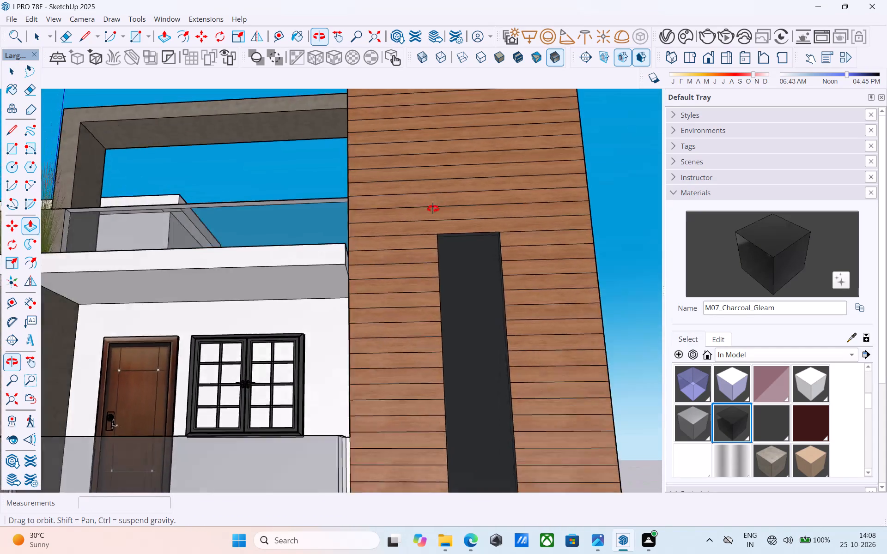
middle_drag(433, 209, 431, 214)
scroll(478, 264, up, 15)
scroll(399, 146, down, 10)
middle_drag(389, 225, 387, 249)
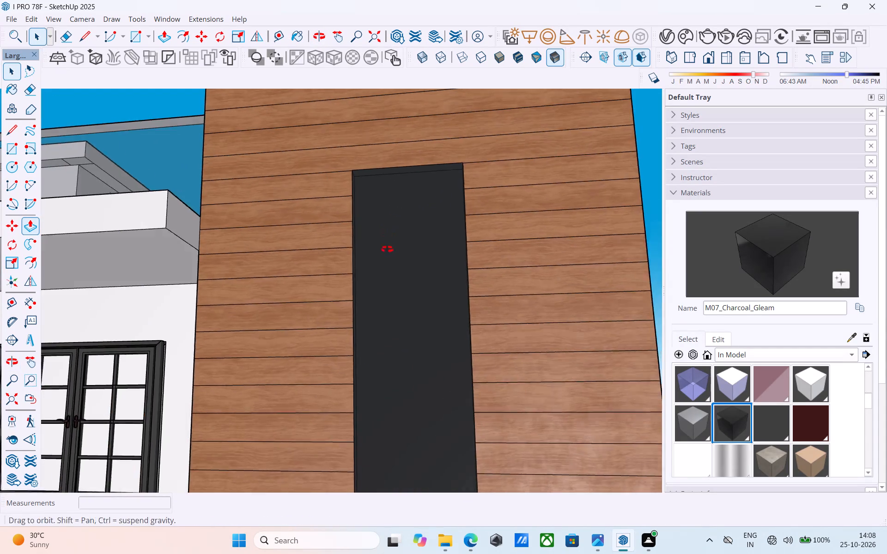
middle_drag(387, 249, 387, 251)
scroll(387, 251, down, 5)
click(393, 259)
double_click(405, 276)
scroll(405, 268, up, 3)
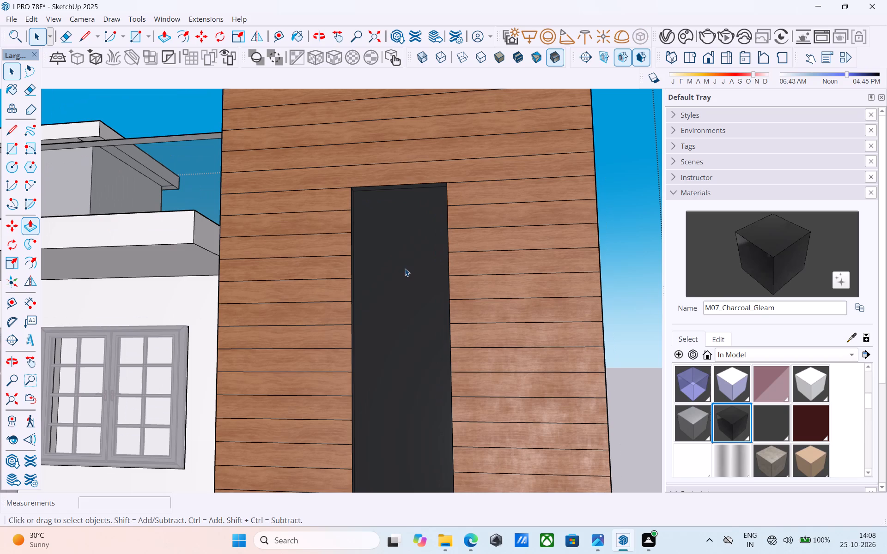
click(405, 268)
key(Delete)
Push/Pull the top inner face of the tower's dark recess upward in successive increments of up to about 8".
scroll(402, 199, up, 7)
middle_drag(399, 199, 298, 172)
scroll(395, 193, up, 1)
scroll(321, 162, up, 3)
scroll(272, 146, down, 4)
middle_drag(272, 146, 363, 215)
scroll(366, 249, up, 3)
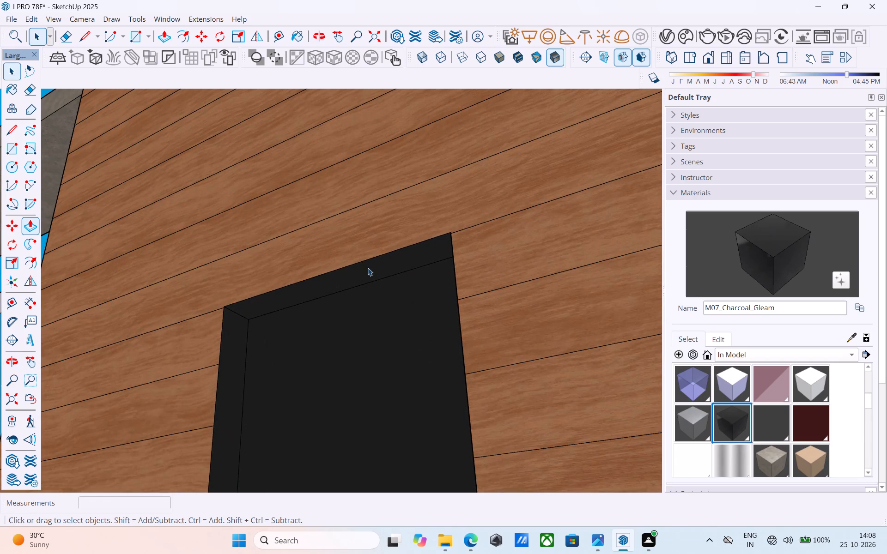
click(368, 268)
key(p)
click(367, 267)
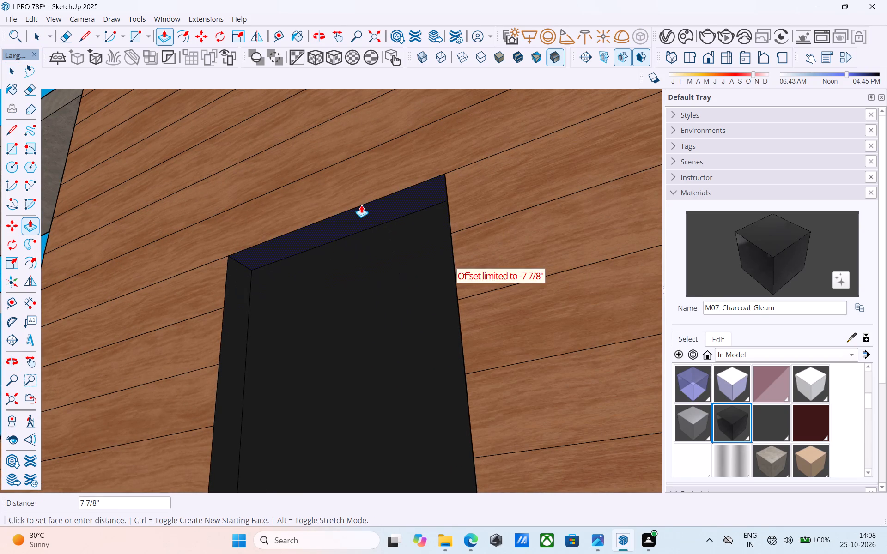
click(361, 205)
click(361, 209)
click(346, 155)
click(349, 162)
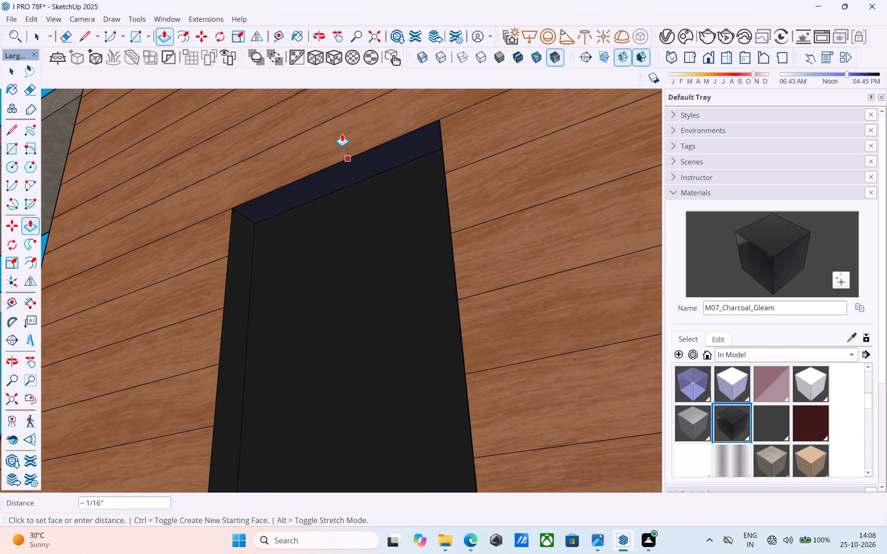
click(349, 124)
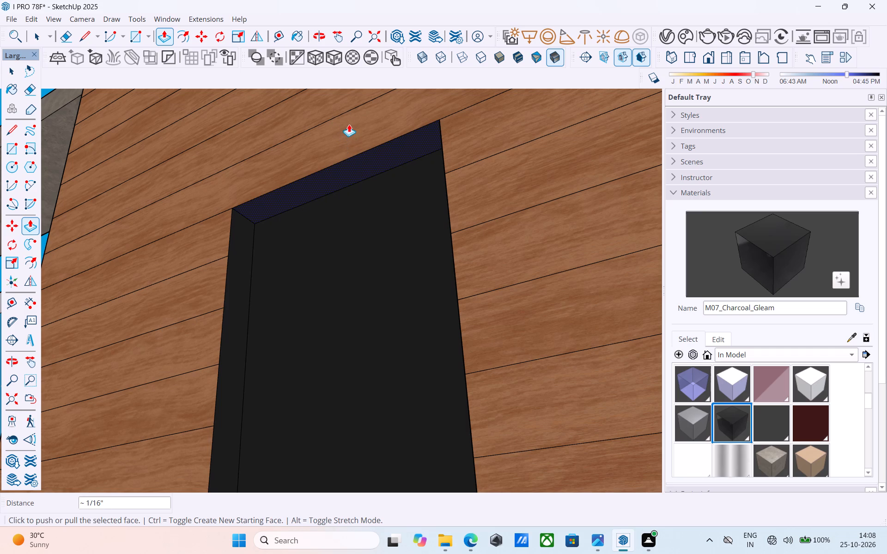
click(358, 157)
click(344, 103)
Extend the tower recess further upward with more Push/Pull increments of its top face, finishing with about 7 3/4".
scroll(325, 162, down, 10)
middle_drag(329, 186, 371, 255)
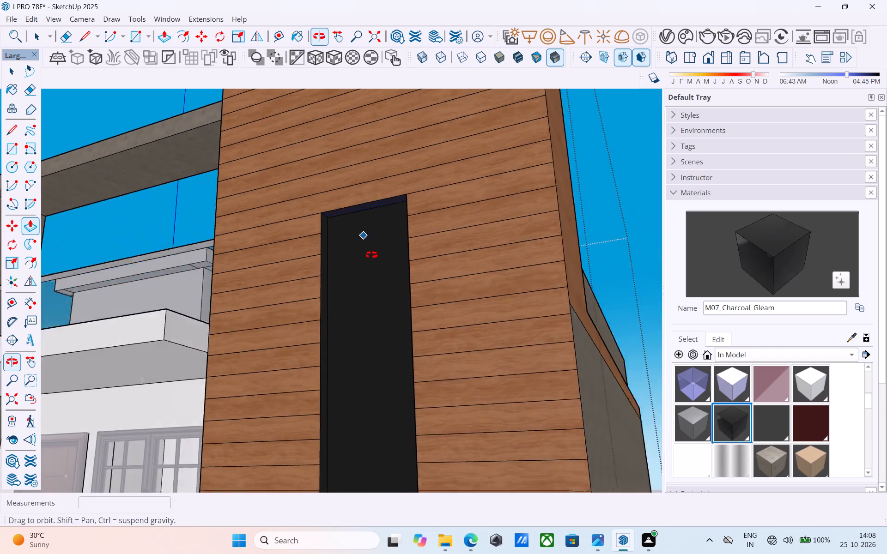
middle_drag(371, 255, 373, 257)
scroll(338, 290, down, 6)
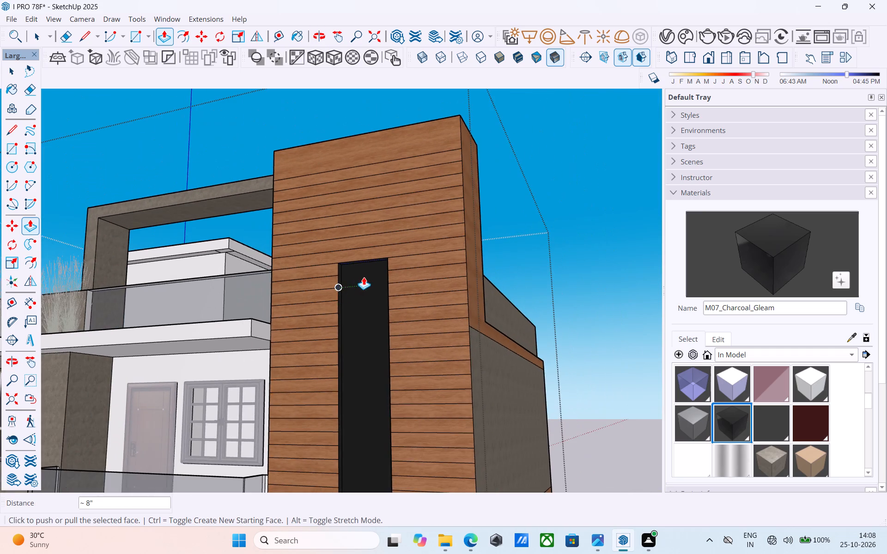
scroll(364, 277, up, 7)
click(361, 256)
click(353, 227)
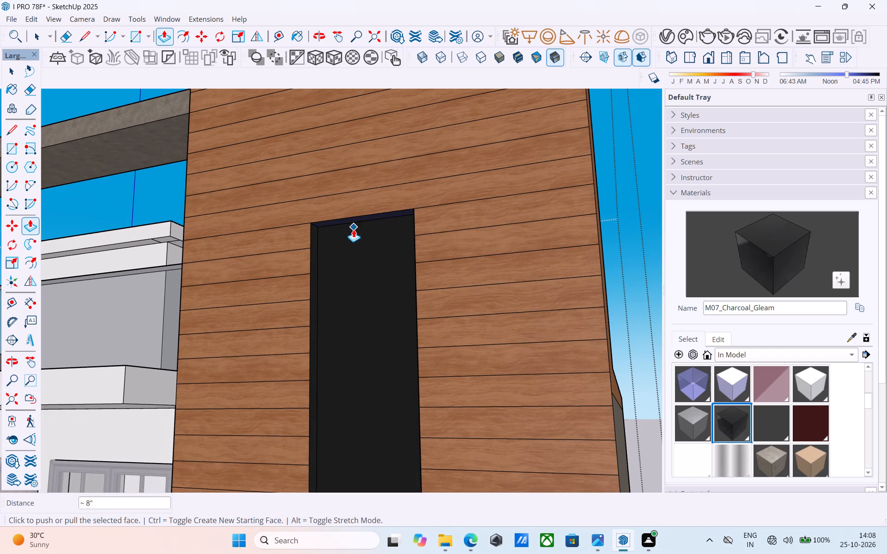
click(355, 222)
click(354, 187)
click(354, 194)
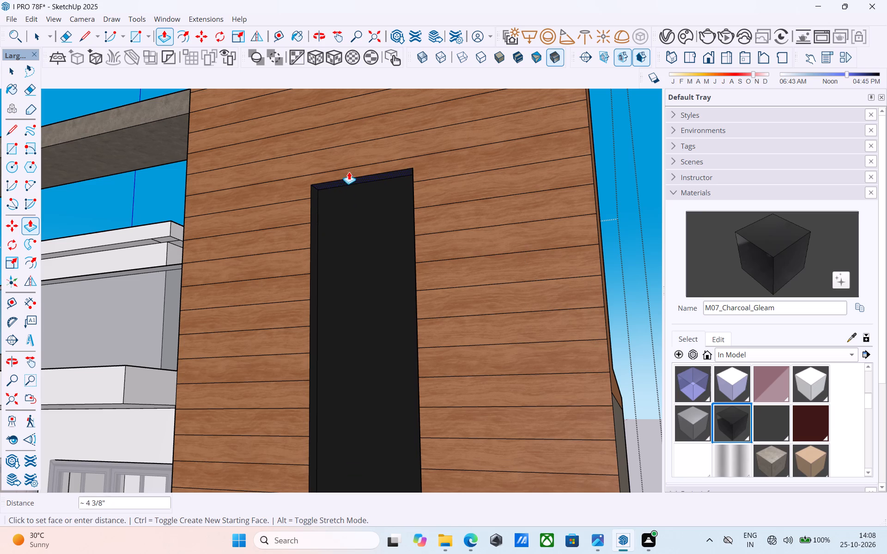
click(346, 157)
scroll(356, 138, down, 10)
middle_drag(356, 174, 417, 247)
scroll(373, 217, down, 5)
middle_drag(370, 226, 457, 224)
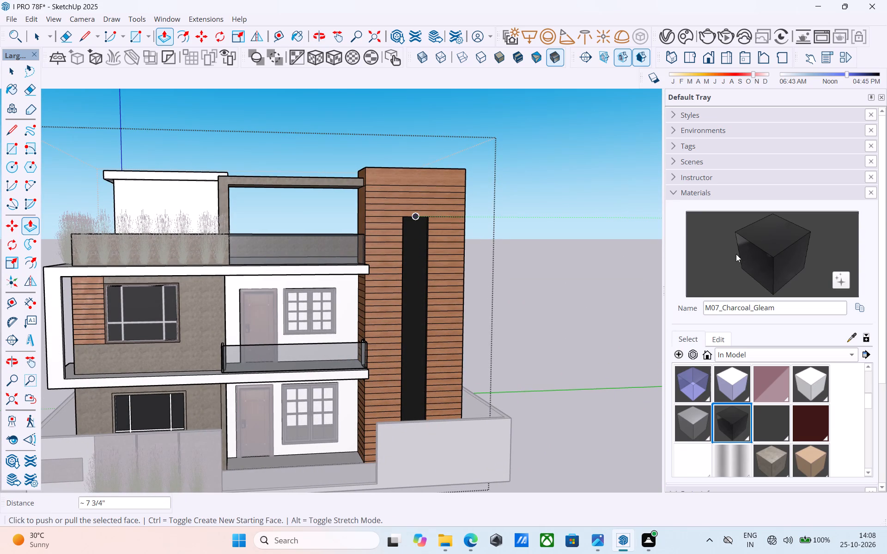
Draw a rectangle of about 22' 8 9/16" by 2' 9" across the heightened recess opening on the tower front.
click(129, 39)
middle_drag(478, 223, 390, 222)
scroll(376, 226, up, 15)
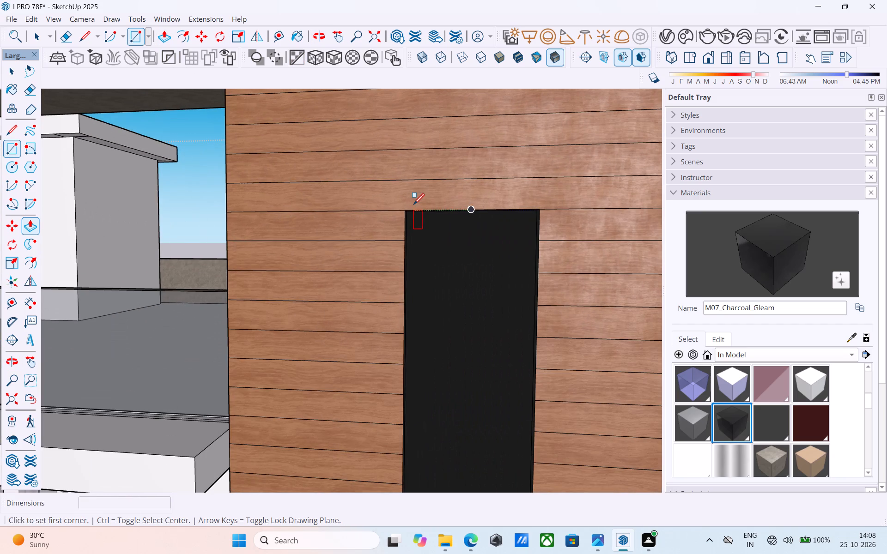
click(408, 208)
scroll(404, 165, down, 16)
middle_drag(480, 265, 508, 379)
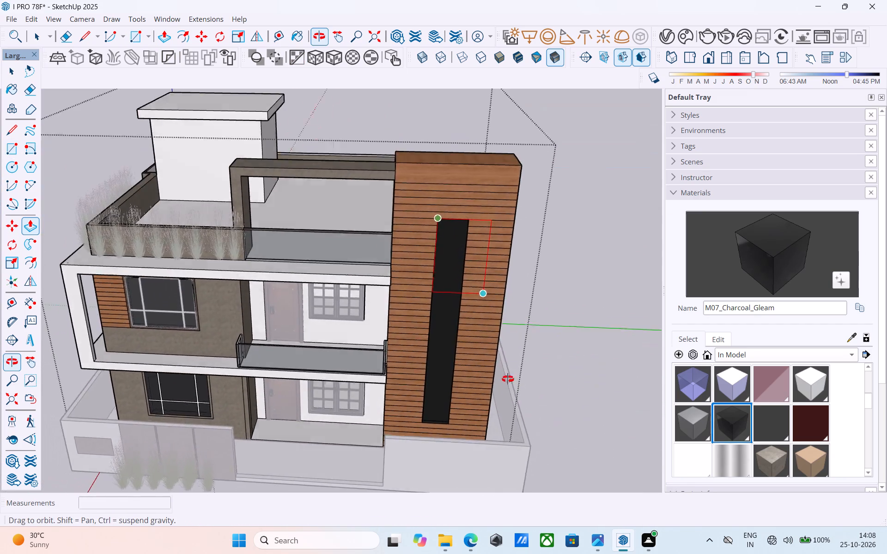
middle_drag(508, 379, 489, 411)
scroll(493, 406, up, 16)
click(395, 428)
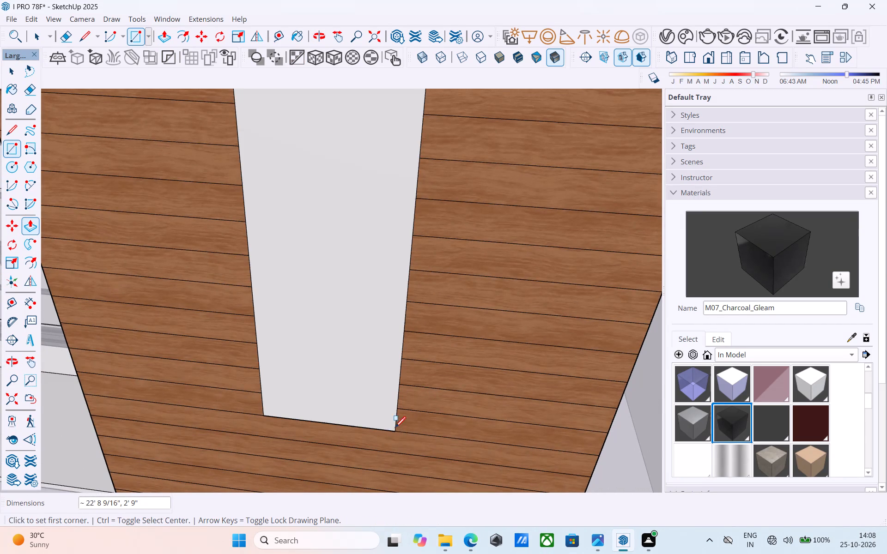
Paint the new face over the tower recess with the Glass_Basic_01 material and close the house group.
click(693, 391)
click(388, 328)
scroll(384, 330, down, 5)
middle_drag(389, 374, 393, 248)
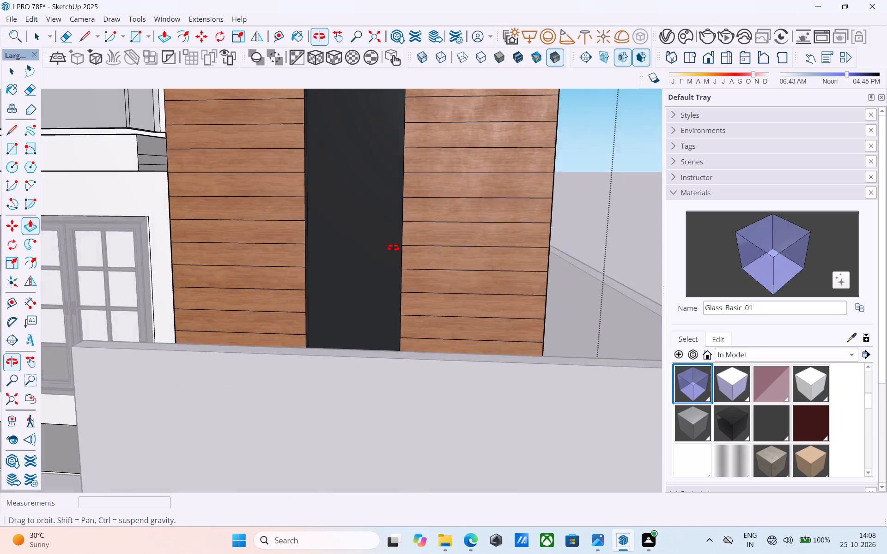
middle_drag(393, 248, 393, 247)
scroll(362, 312, down, 17)
key(space)
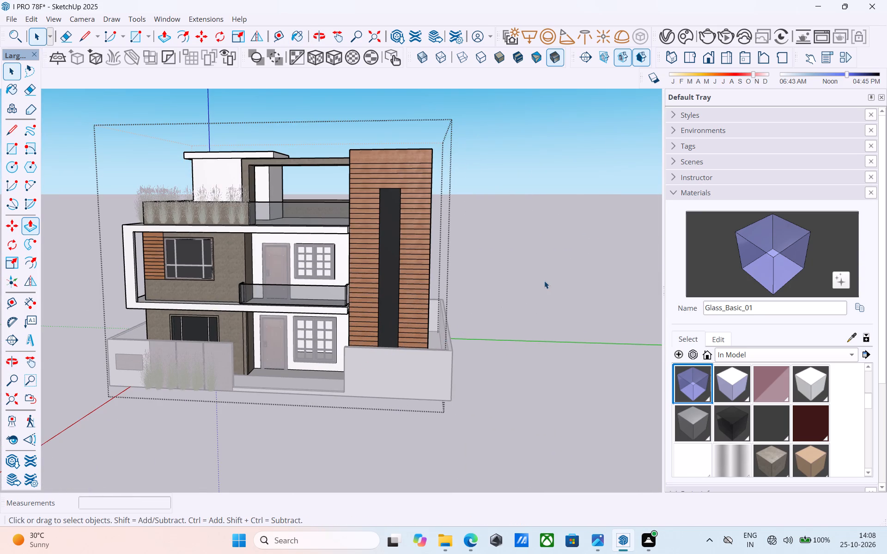
click(543, 282)
Save the model.
key(ctrl+s)
Open the house group and erase the stray vertical line on the ground-floor textured wall between the window and entrance door.
scroll(534, 288, down, 6)
middle_drag(353, 273, 480, 273)
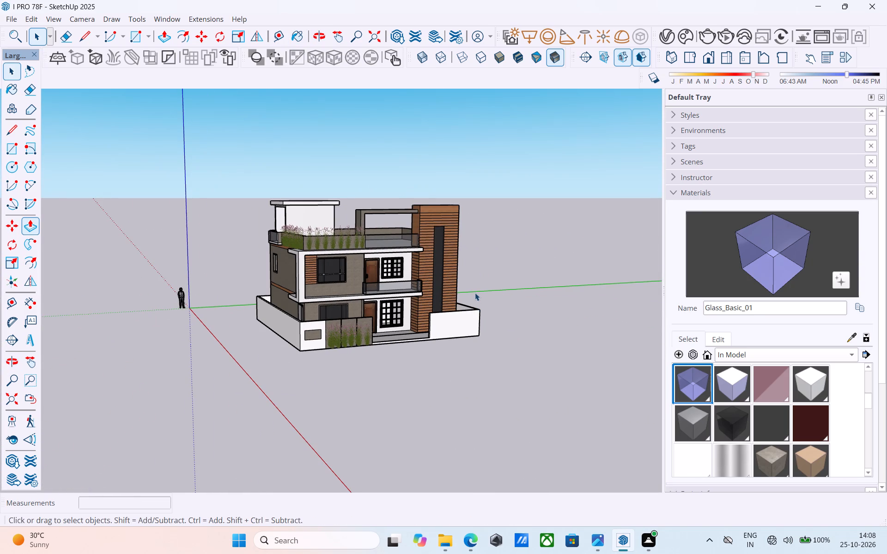
middle_drag(470, 299, 459, 296)
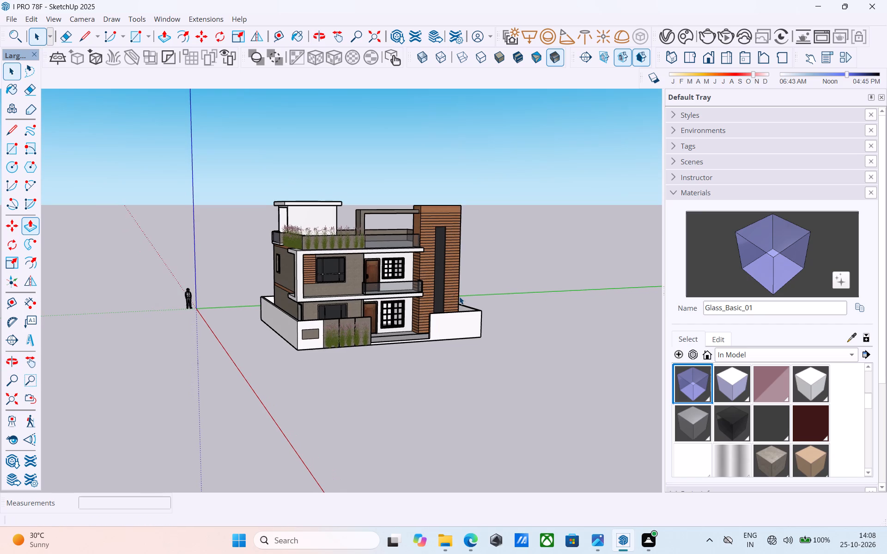
scroll(459, 296, up, 5)
scroll(460, 297, down, 5)
middle_drag(460, 297, 450, 290)
scroll(416, 310, up, 6)
middle_drag(395, 313, 378, 312)
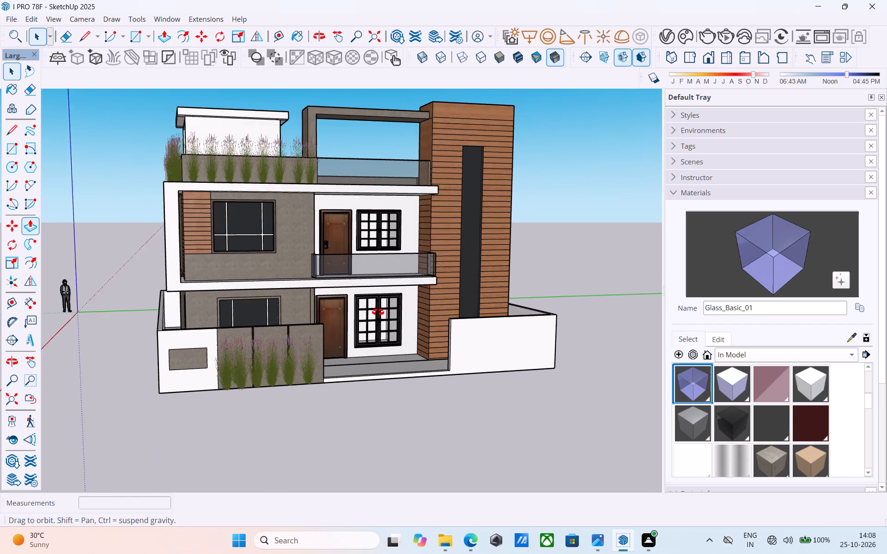
middle_drag(378, 312, 130, 315)
scroll(259, 304, up, 14)
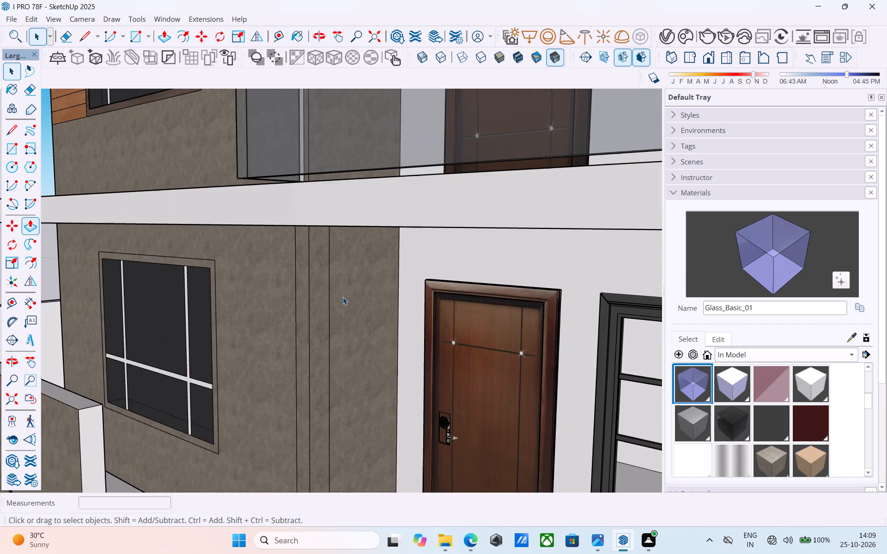
double_click(339, 297)
scroll(334, 299, up, 6)
key(e)
click(326, 305)
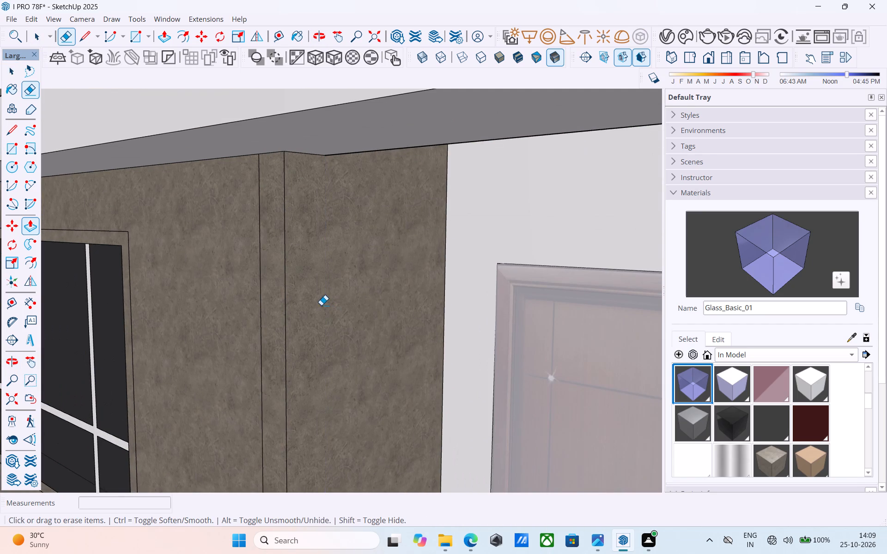
Erase the remaining stray vertical line on the textured wall between the window and the wall corner.
drag(262, 296, 258, 295)
Paint the outer face of the short parapet return, at the planter end of the roof-terrace side balcony, with Glass_Basic_01.
scroll(261, 300, down, 20)
middle_drag(300, 353, 307, 360)
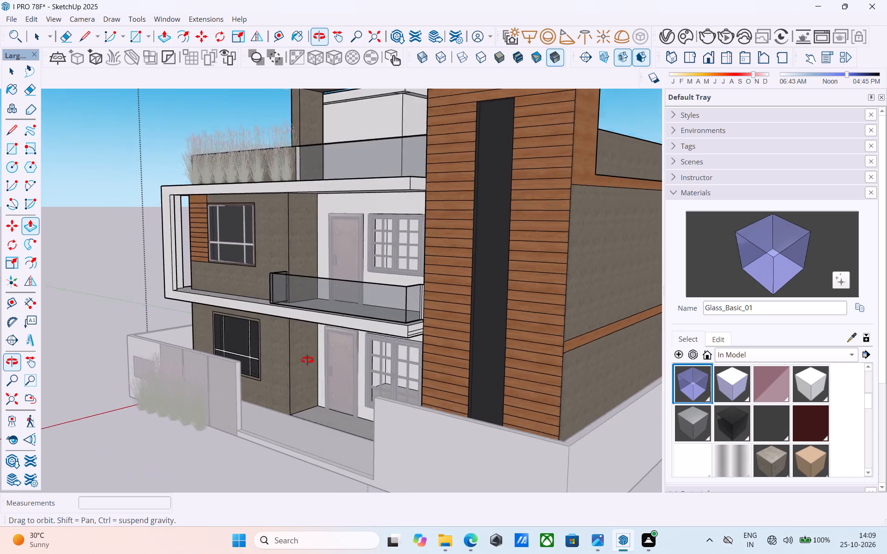
middle_drag(307, 360, 450, 423)
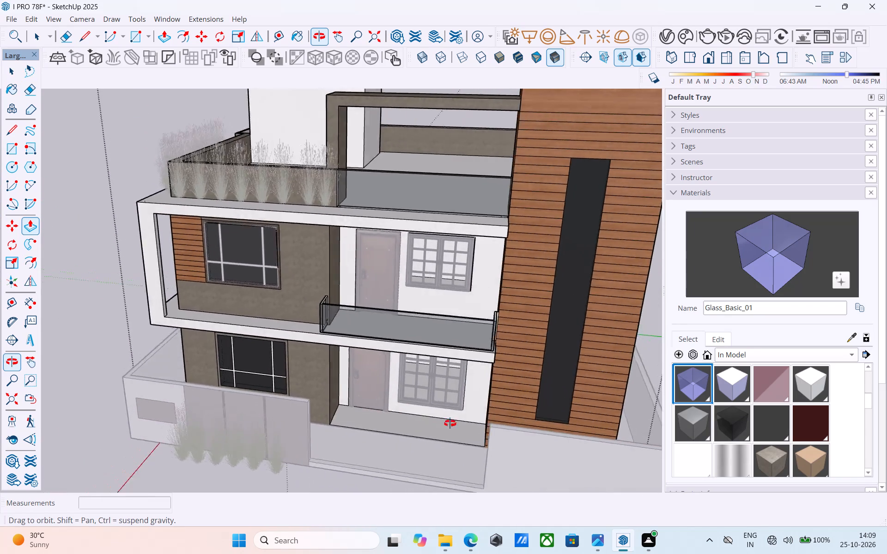
middle_drag(450, 423, 712, 379)
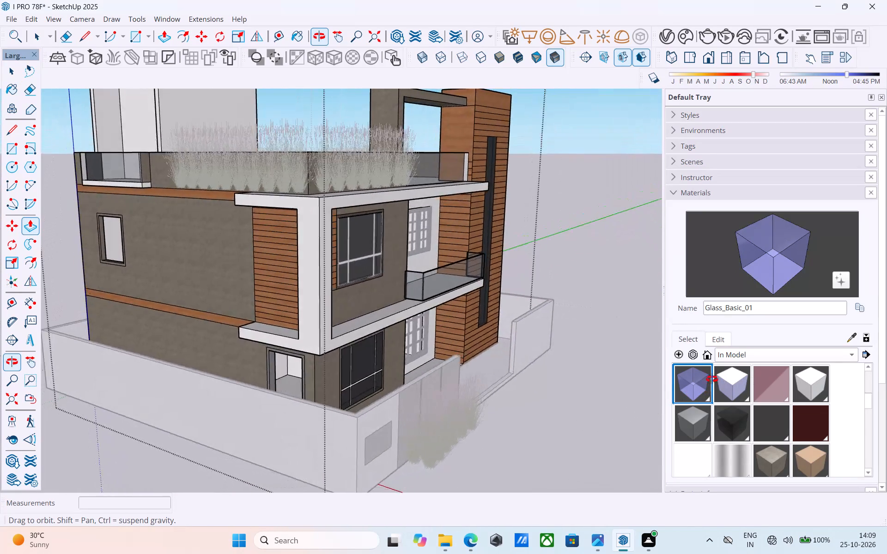
middle_drag(712, 379, 699, 358)
scroll(545, 259, down, 4)
middle_drag(475, 269, 541, 358)
scroll(305, 209, up, 3)
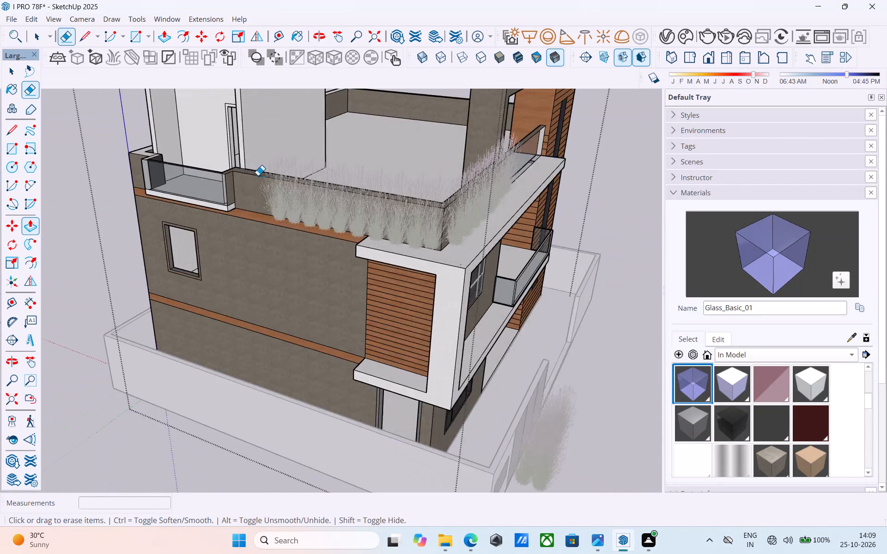
scroll(258, 175, up, 5)
scroll(209, 165, down, 1)
middle_drag(208, 169, 146, 188)
scroll(156, 182, up, 1)
scroll(241, 173, up, 8)
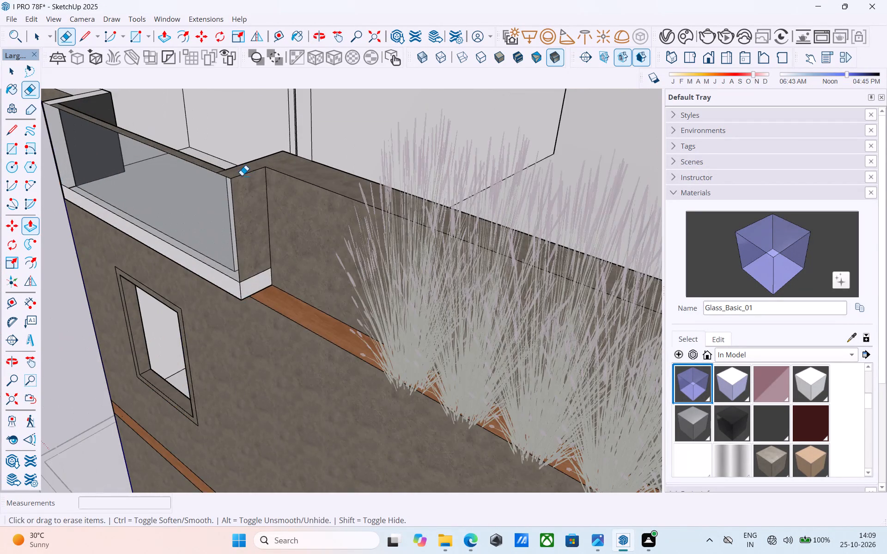
scroll(242, 175, up, 4)
click(786, 255)
scroll(307, 229, up, 4)
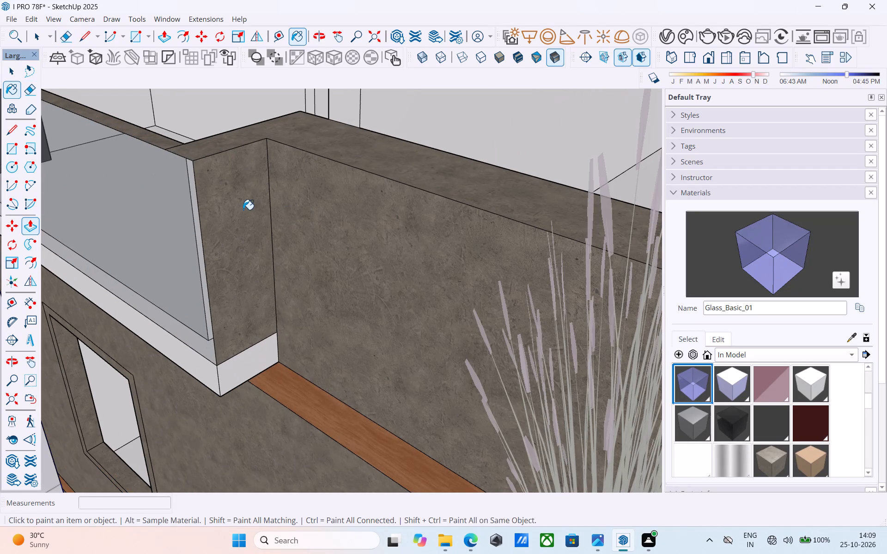
click(237, 207)
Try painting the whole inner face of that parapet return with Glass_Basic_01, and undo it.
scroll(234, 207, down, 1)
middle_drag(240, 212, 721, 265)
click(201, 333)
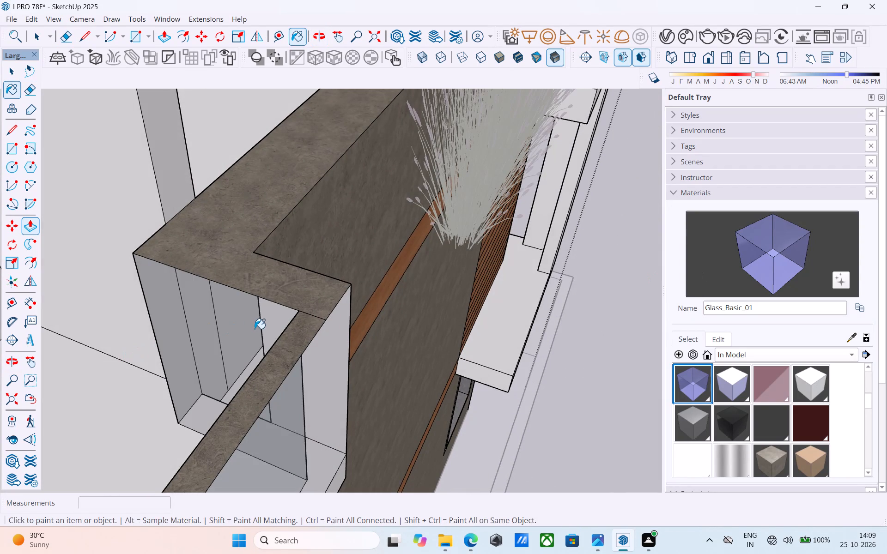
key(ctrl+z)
Draw a 6" line across the parapet top, from the notch corner beside the planter to the inner face's edge.
key(l)
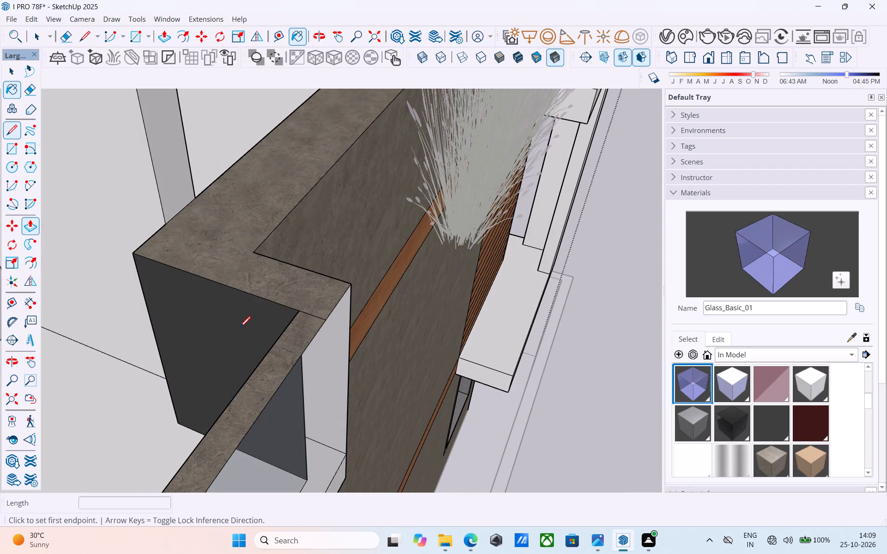
click(253, 250)
click(231, 285)
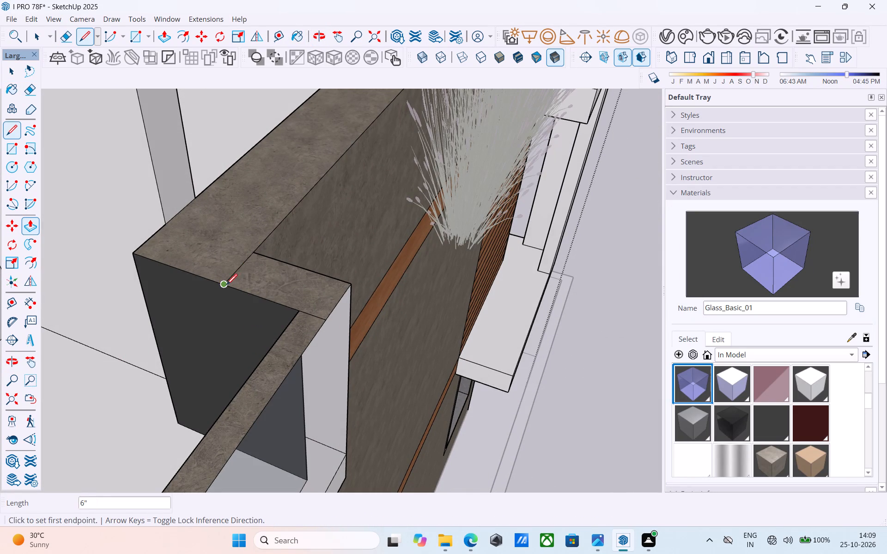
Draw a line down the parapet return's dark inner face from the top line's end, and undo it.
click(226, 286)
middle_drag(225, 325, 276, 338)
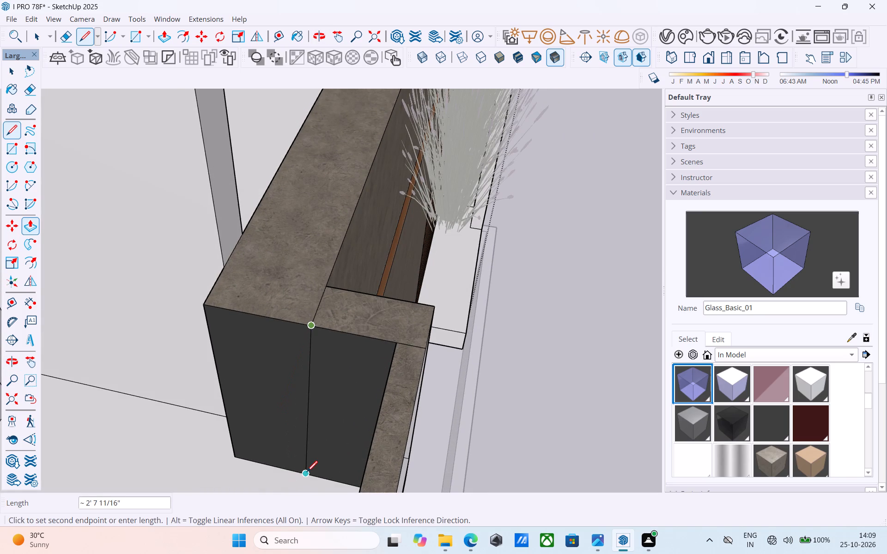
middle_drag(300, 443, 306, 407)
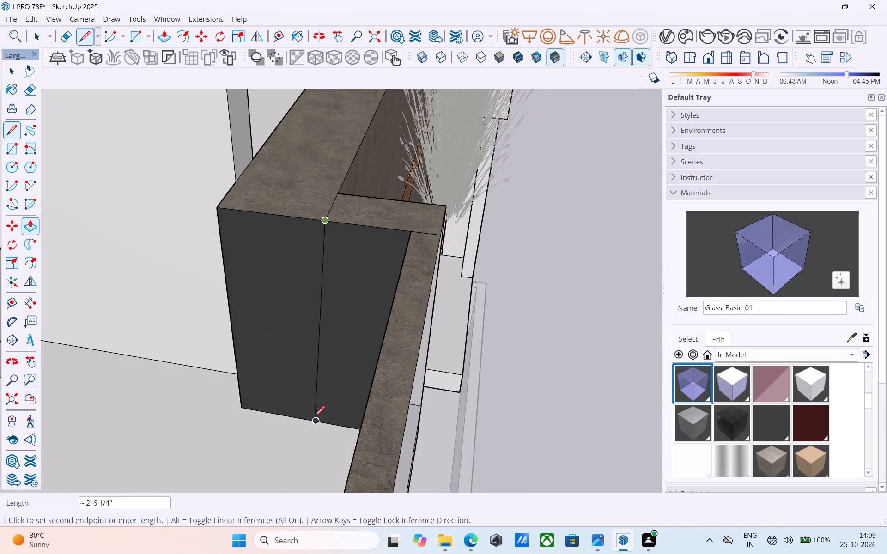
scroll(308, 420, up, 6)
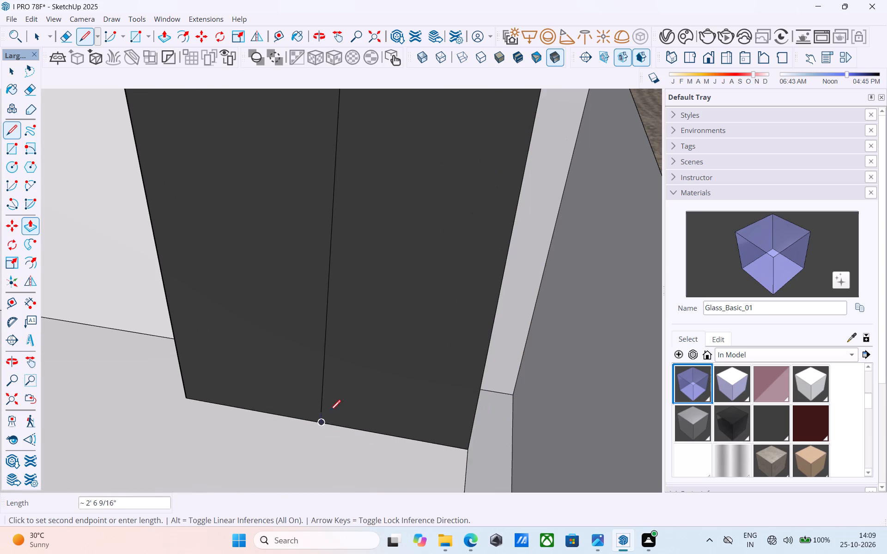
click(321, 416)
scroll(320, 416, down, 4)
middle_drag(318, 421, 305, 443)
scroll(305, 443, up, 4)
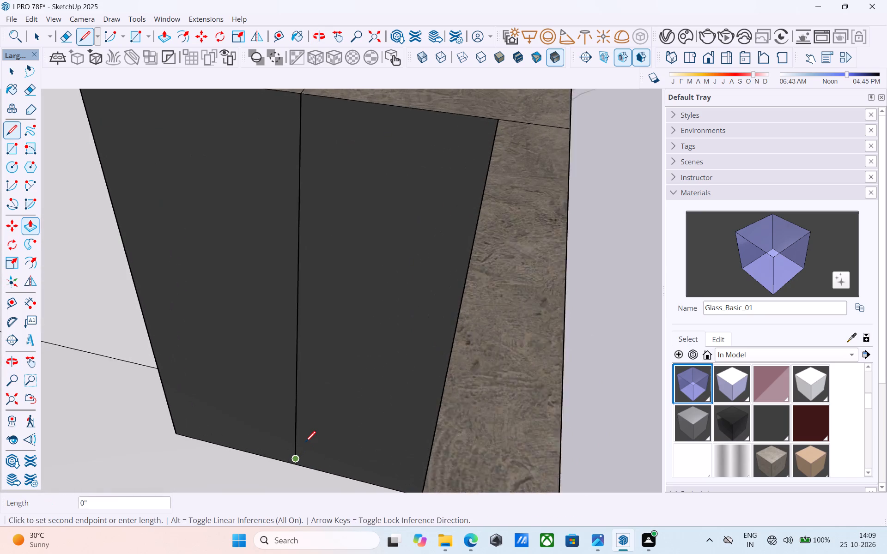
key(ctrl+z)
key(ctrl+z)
Split the return's inner face with a vertical line of about 2' 7 5/8" and paint the railing-side part with Glass_Basic_01.
scroll(295, 420, down, 6)
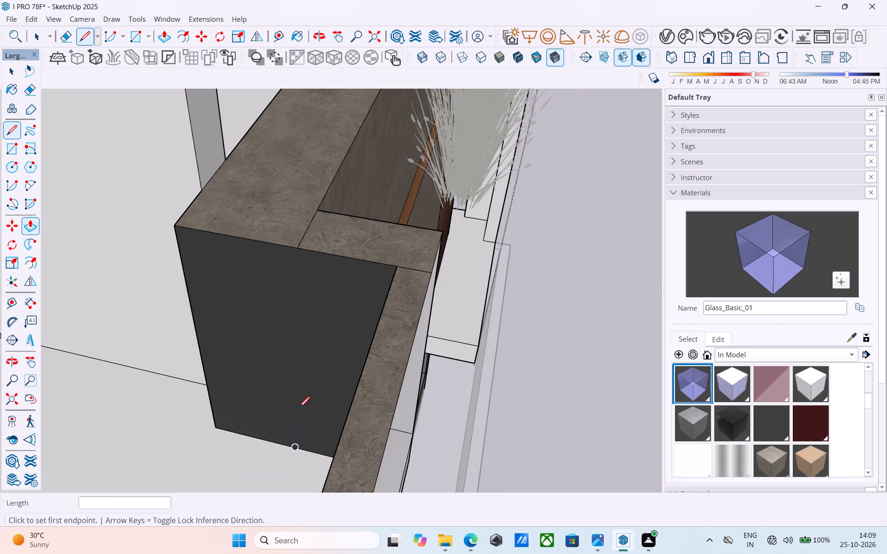
click(298, 249)
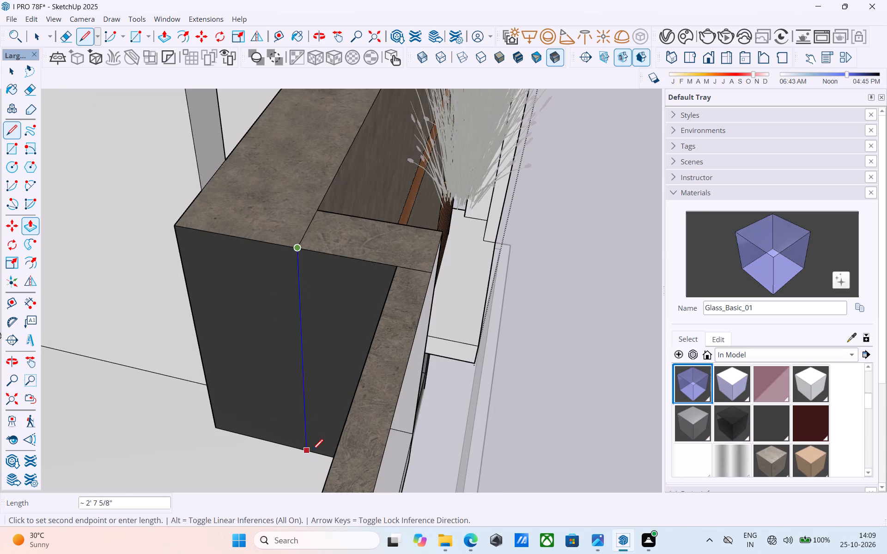
click(310, 451)
click(771, 274)
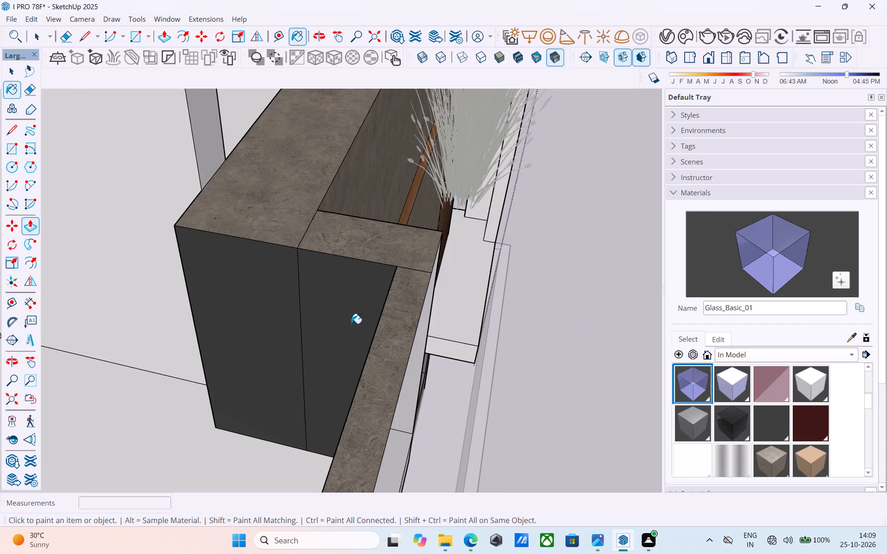
click(352, 324)
Paint the outer face of the parapet return at the balcony's opposite end with Glass_Basic_01.
scroll(397, 329, down, 4)
middle_drag(365, 329, 0, 260)
scroll(213, 273, down, 6)
middle_drag(283, 284, 448, 286)
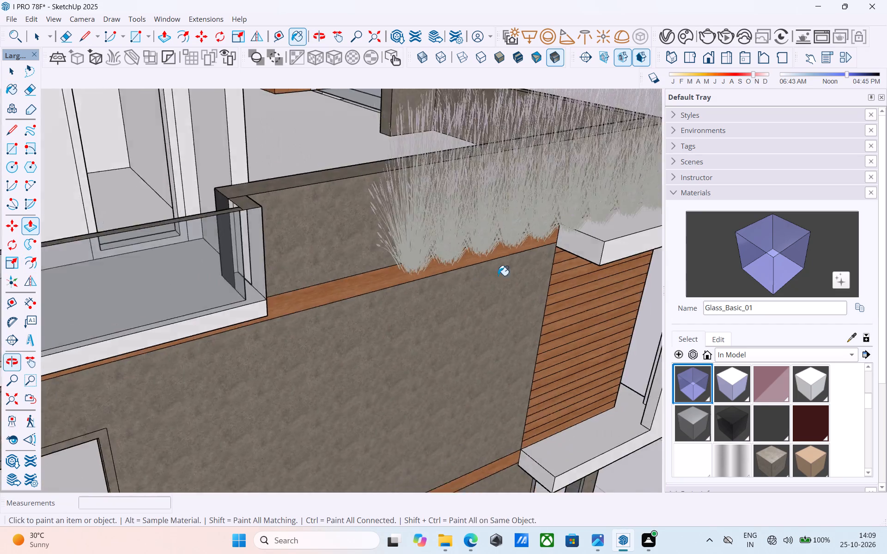
scroll(508, 274, down, 10)
middle_drag(494, 258, 557, 241)
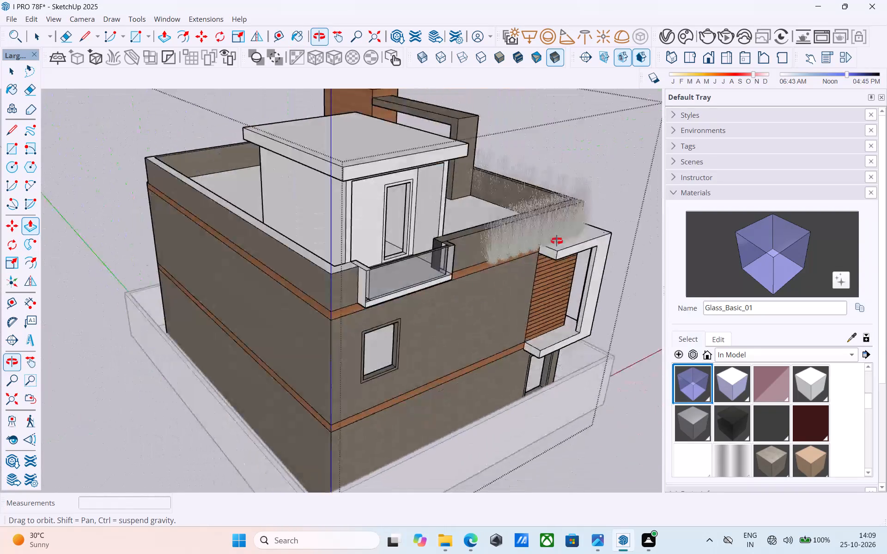
middle_drag(557, 241, 581, 238)
scroll(364, 219, up, 13)
click(475, 272)
Draw a 6" line across the top of the opposite parapet return, in line with the adjoining parapet's outer edge.
middle_drag(473, 271, 305, 327)
scroll(349, 291, down, 5)
middle_drag(339, 299, 312, 324)
key(l)
scroll(188, 281, up, 7)
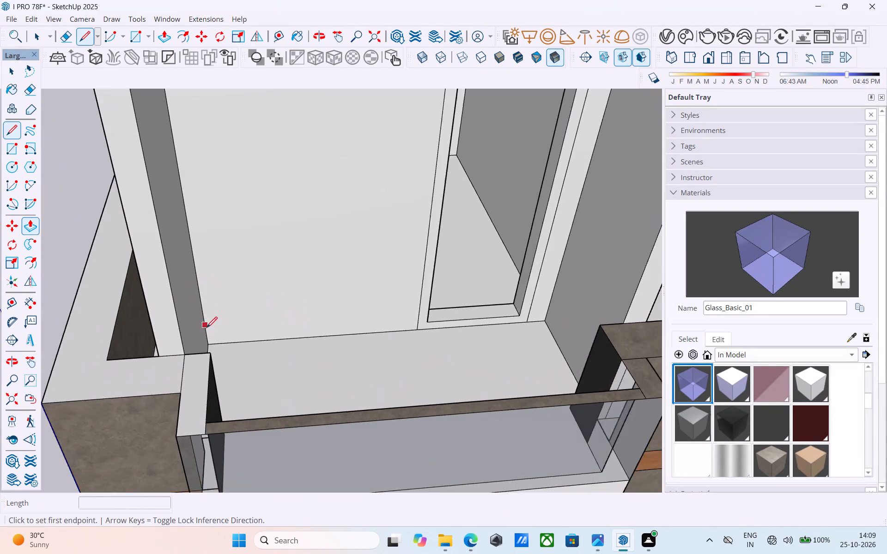
scroll(207, 329, up, 4)
scroll(128, 440, down, 4)
middle_drag(159, 420, 206, 362)
scroll(201, 376, down, 6)
scroll(193, 440, up, 7)
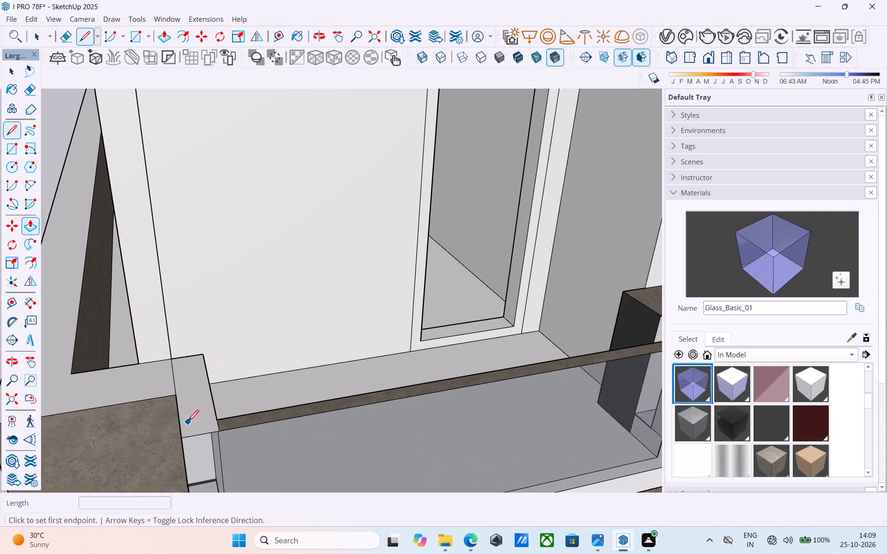
scroll(188, 422, up, 2)
click(174, 389)
click(217, 380)
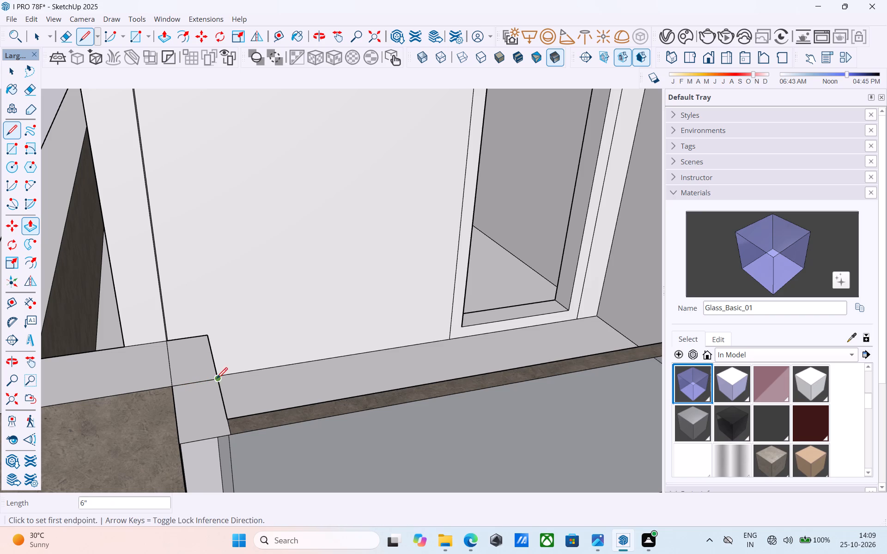
Split the opposite return's inner face with a vertical line of about 2' 6 3/4" and paint the railing-side part with Glass_Basic_01.
click(219, 382)
middle_drag(228, 380, 109, 382)
scroll(136, 355, down, 6)
middle_drag(141, 356, 0, 431)
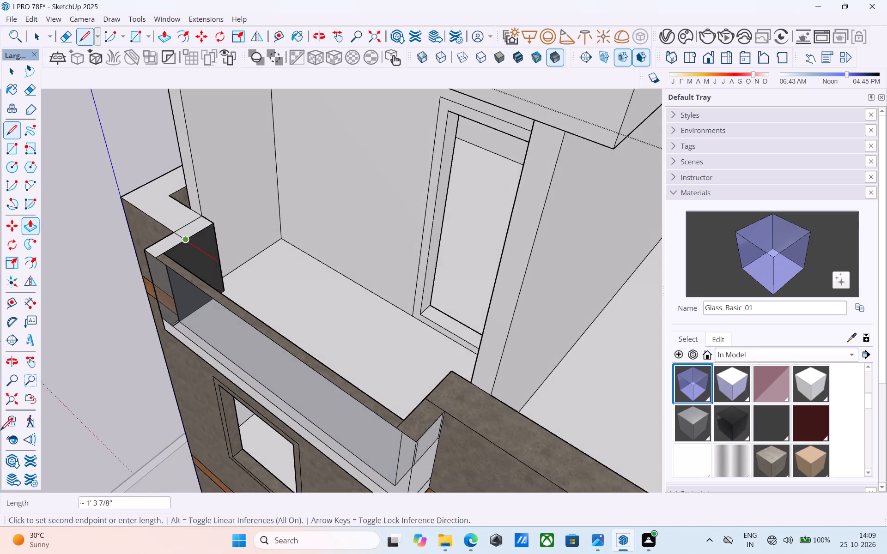
middle_drag(262, 270, 161, 296)
scroll(305, 253, up, 11)
scroll(286, 259, down, 1)
middle_drag(230, 301, 216, 301)
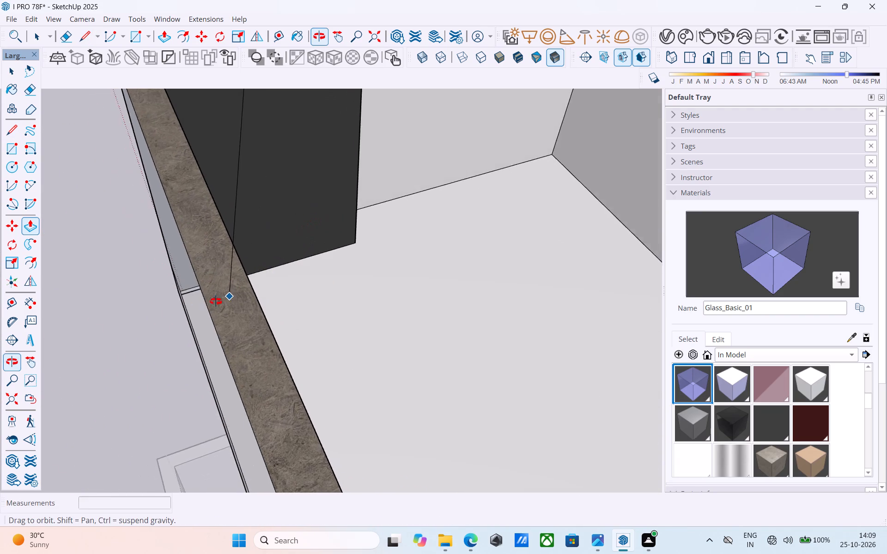
middle_drag(216, 301, 145, 301)
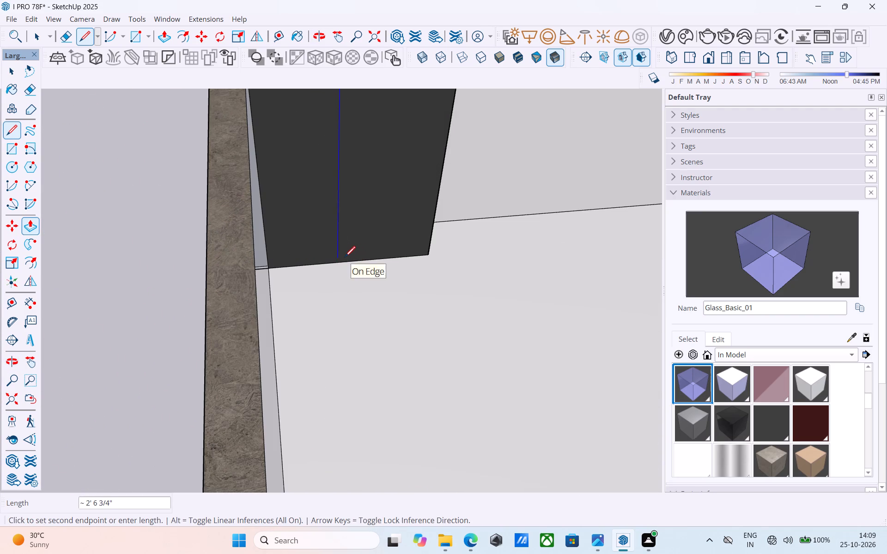
click(341, 263)
click(747, 253)
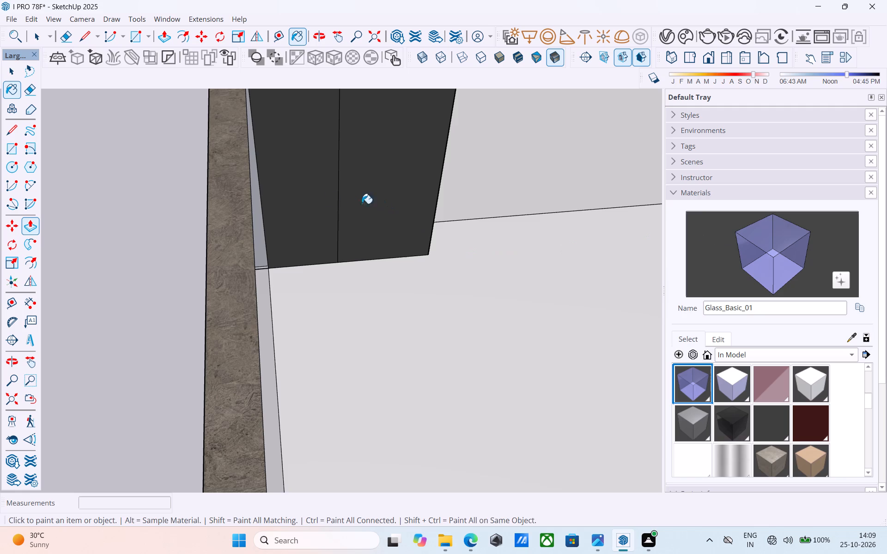
click(308, 200)
Save the model with the glazed balcony ends.
scroll(285, 245, down, 4)
middle_drag(274, 289, 532, 281)
scroll(538, 271, up, 1)
scroll(399, 277, down, 6)
middle_drag(291, 315, 336, 211)
scroll(110, 256, down, 4)
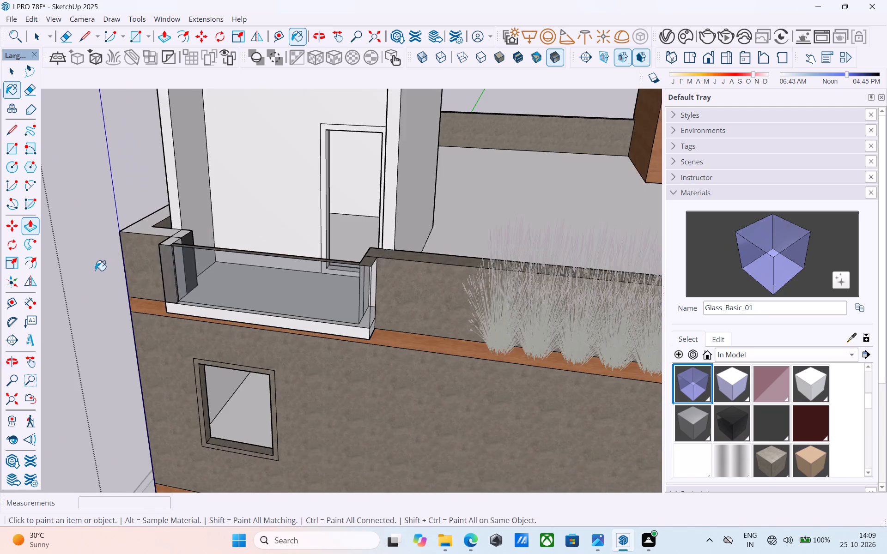
scroll(95, 271, down, 4)
middle_drag(217, 271, 540, 231)
scroll(540, 231, down, 5)
middle_drag(537, 229, 303, 290)
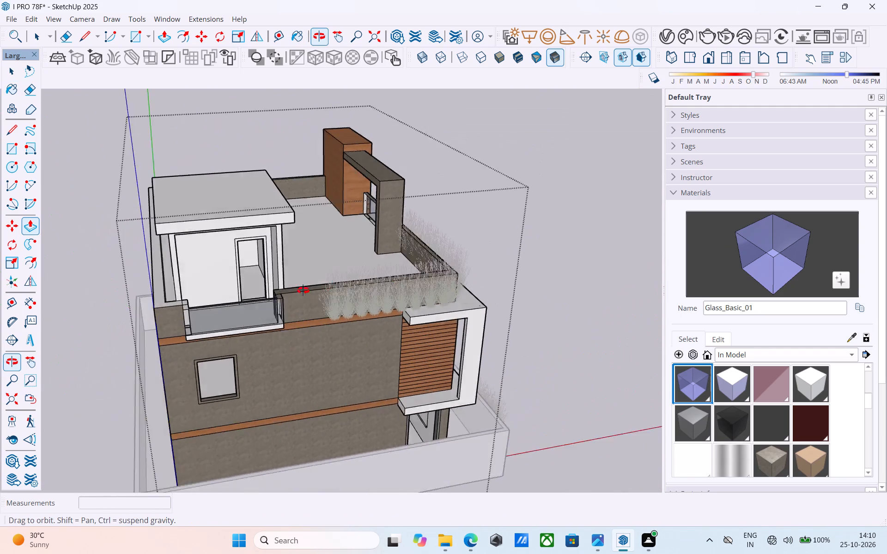
middle_drag(303, 290, 303, 290)
key(ctrl+s)
Close the house group and save the model again.
key(space)
middle_drag(413, 303, 314, 263)
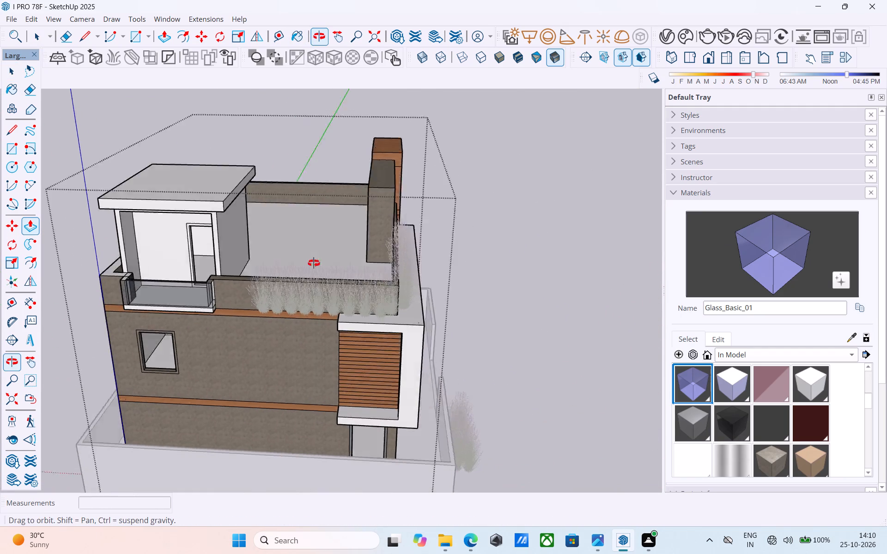
middle_drag(314, 263, 280, 248)
scroll(273, 247, down, 6)
click(444, 234)
scroll(442, 235, up, 4)
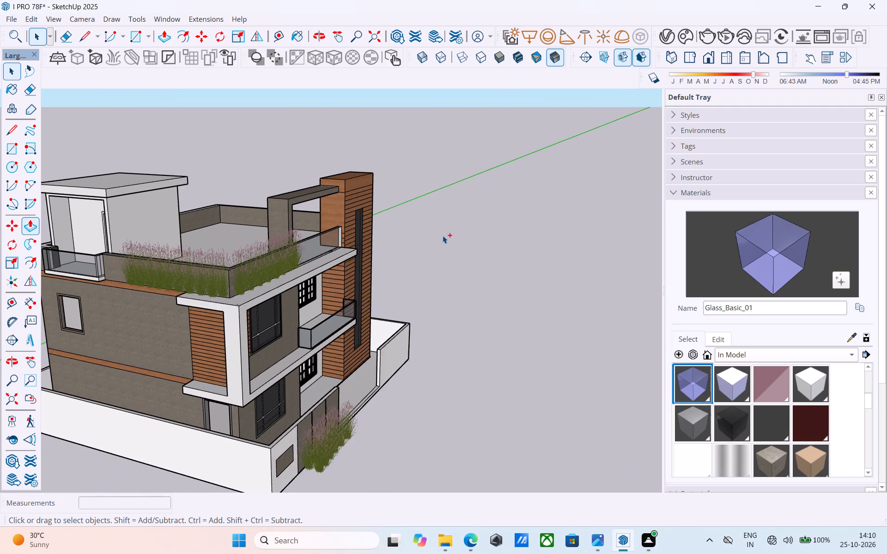
key(ctrl+s)
Push/Pull the small textured rectangular panel on the front boundary wall by 2".
middle_drag(439, 239, 404, 205)
scroll(404, 205, down, 3)
middle_drag(404, 205, 163, 283)
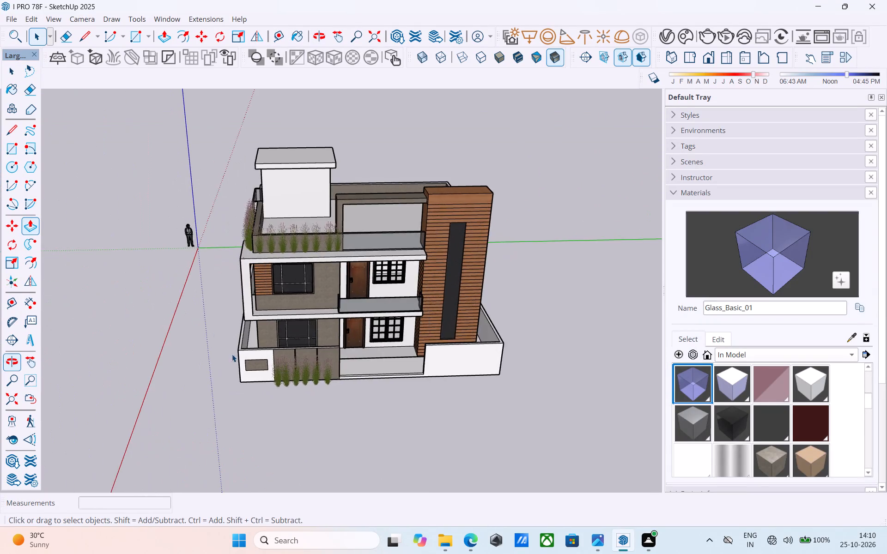
scroll(247, 367, up, 4)
middle_drag(257, 343, 303, 289)
scroll(251, 405, up, 9)
click(299, 306)
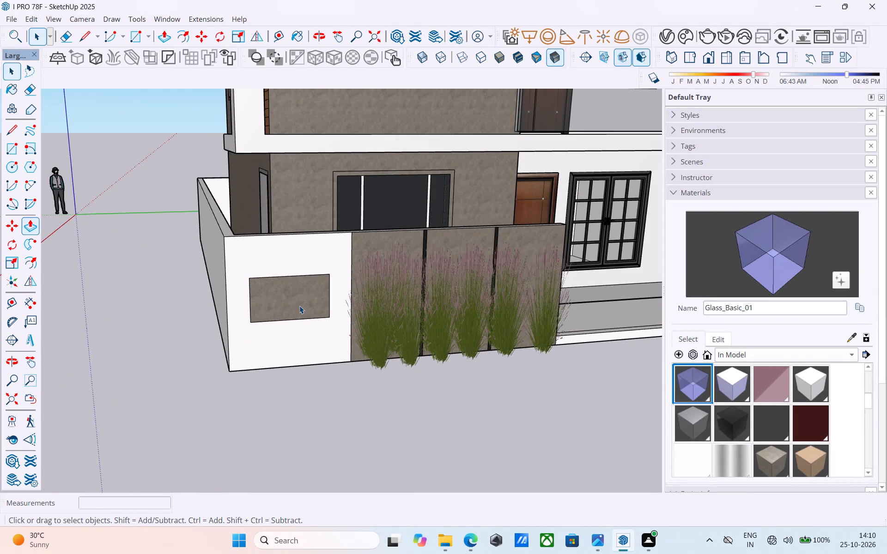
scroll(299, 306, up, 5)
key(p)
click(299, 302)
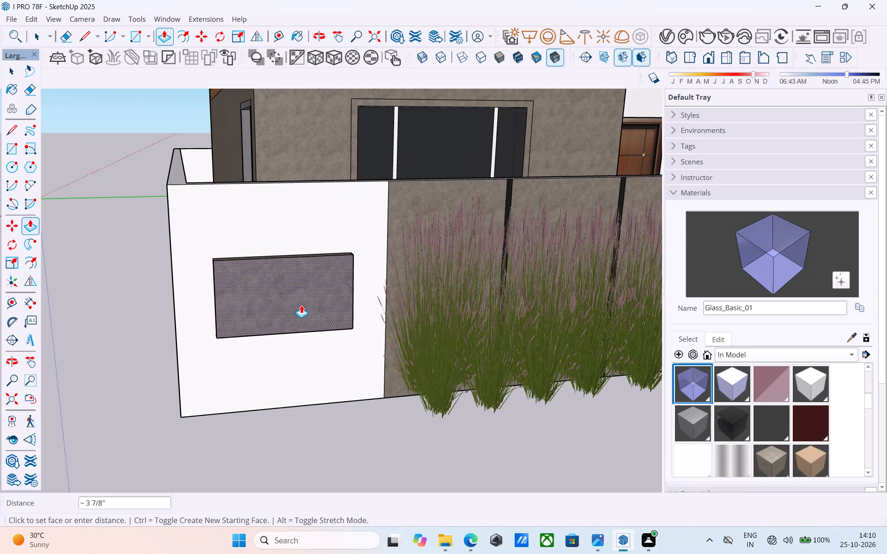
text(2")
key(Return)
key(space)
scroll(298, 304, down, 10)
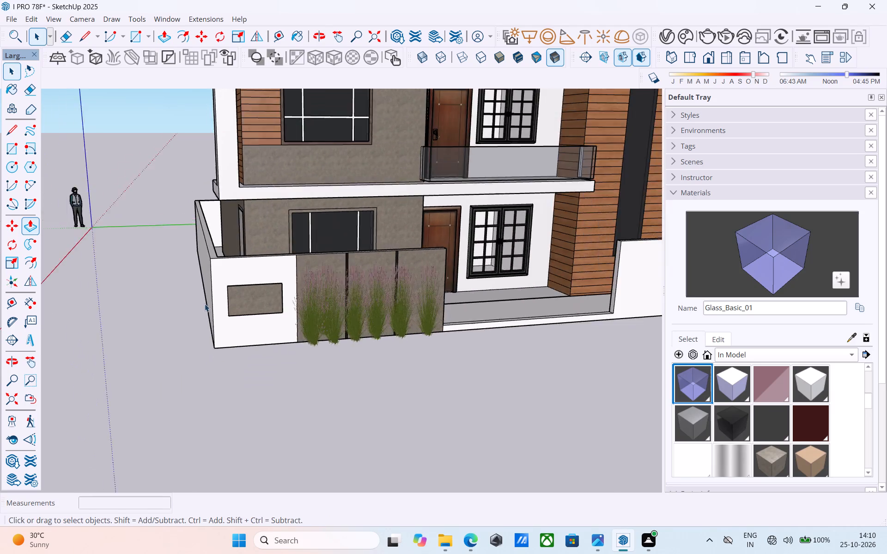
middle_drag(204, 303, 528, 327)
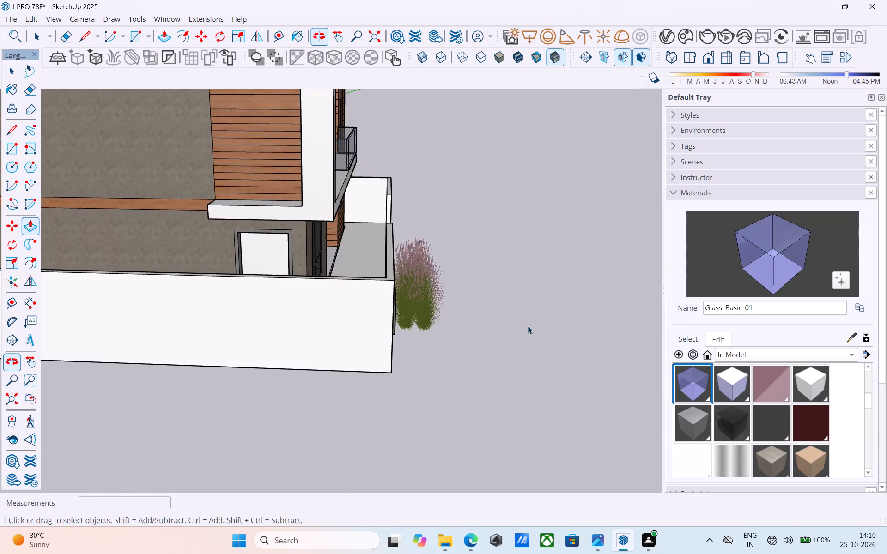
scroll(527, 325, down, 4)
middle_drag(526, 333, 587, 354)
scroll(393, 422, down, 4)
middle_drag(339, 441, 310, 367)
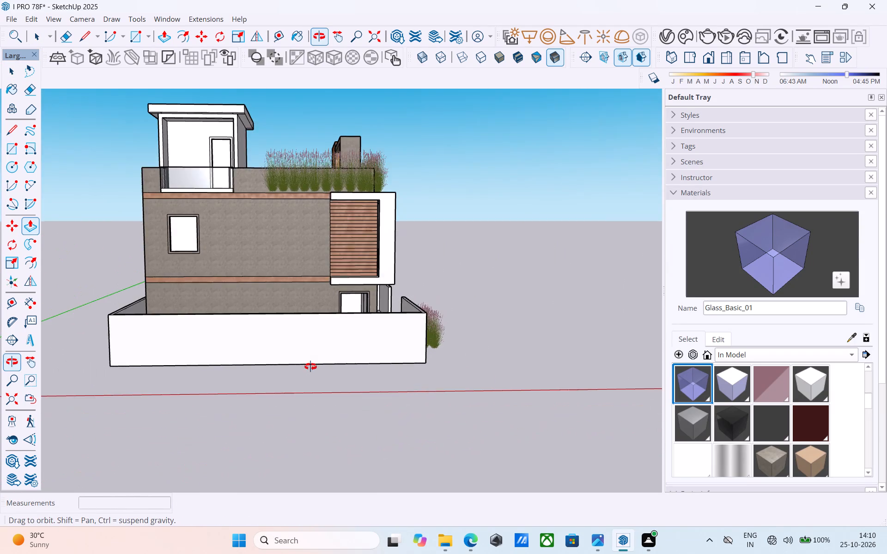
Inspect the house exterior, terrace railing, roof parapets and boundary wall from the front, the sides and above.
middle_drag(310, 367, 93, 383)
middle_drag(332, 325, 146, 355)
scroll(145, 354, down, 2)
middle_drag(362, 325, 130, 320)
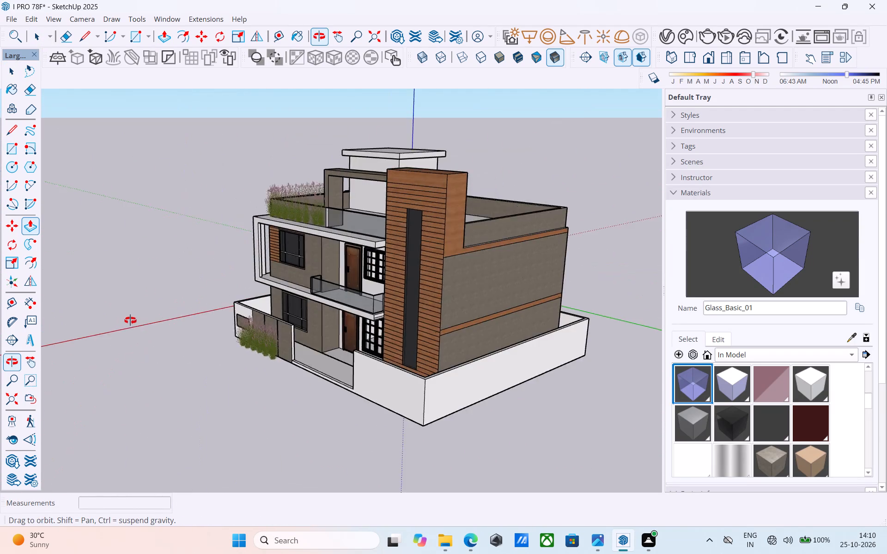
middle_drag(130, 320, 392, 234)
scroll(402, 218, up, 11)
scroll(354, 191, down, 1)
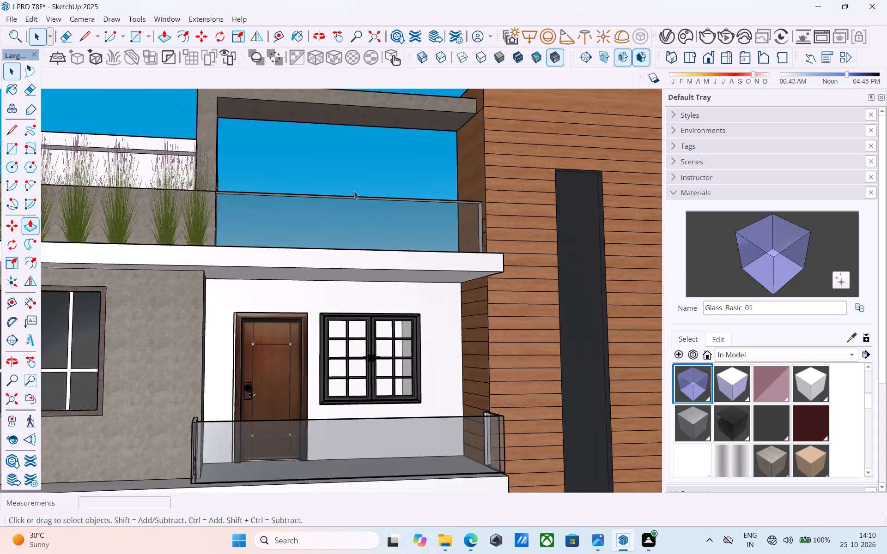
scroll(354, 191, down, 1)
middle_drag(354, 191, 370, 248)
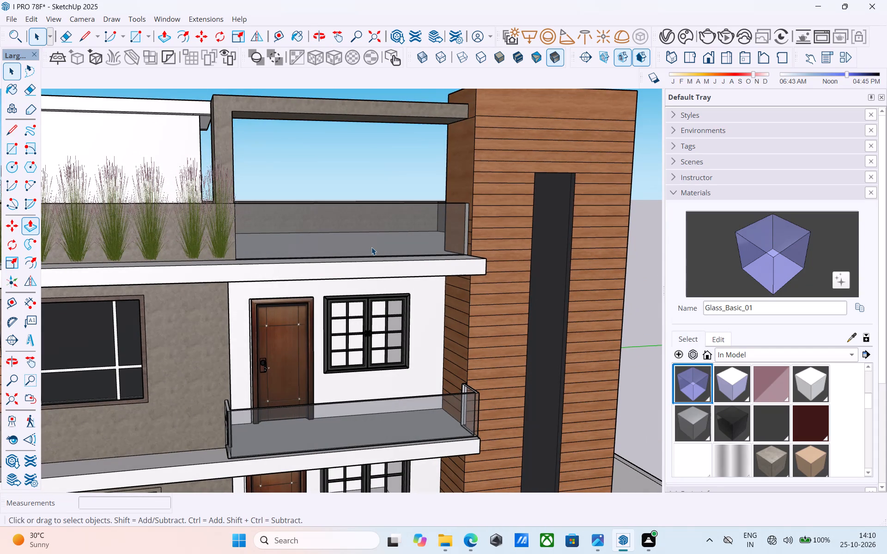
scroll(371, 247, down, 3)
middle_drag(395, 276, 599, 328)
scroll(413, 311, down, 2)
middle_drag(413, 311, 451, 441)
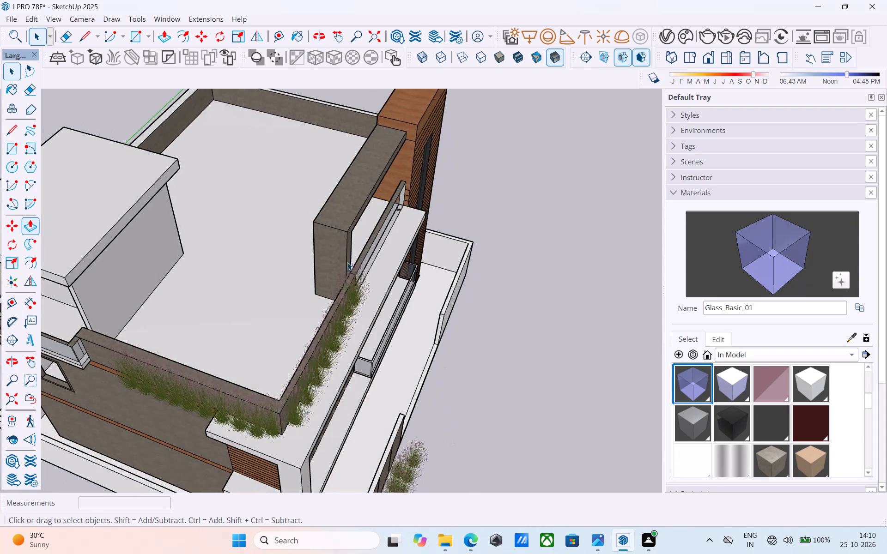
scroll(327, 229, up, 9)
scroll(323, 225, down, 4)
middle_drag(269, 351, 256, 410)
scroll(250, 418, down, 5)
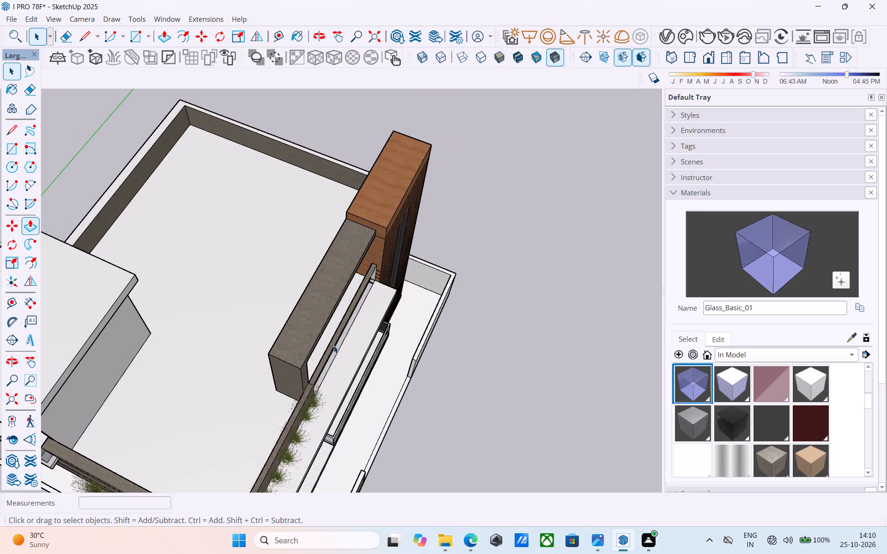
middle_drag(330, 323, 103, 179)
scroll(194, 279, down, 3)
middle_drag(190, 279, 265, 252)
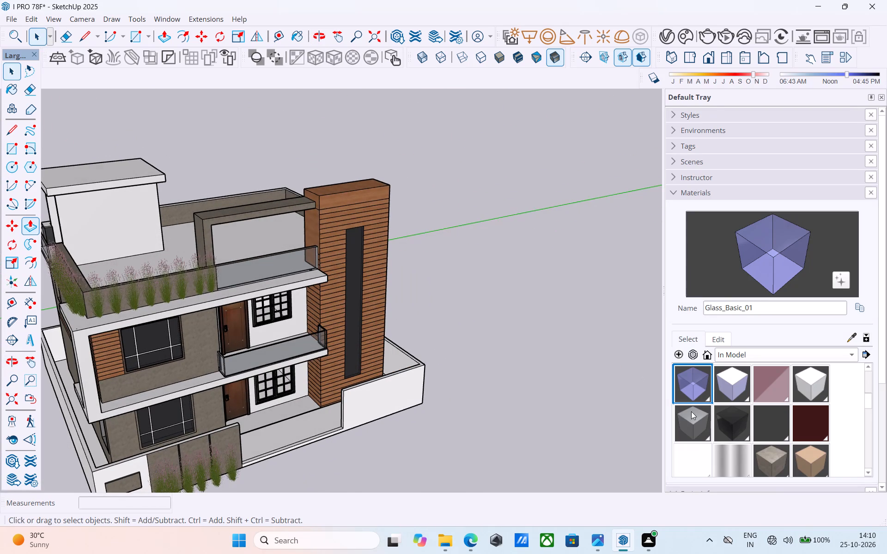
middle_drag(351, 212, 406, 191)
scroll(339, 218, down, 4)
Open the house group and paint the untextured parapet top beside the small terrace balcony with Plaster_04_1K.
double_click(176, 290)
middle_drag(276, 288, 429, 288)
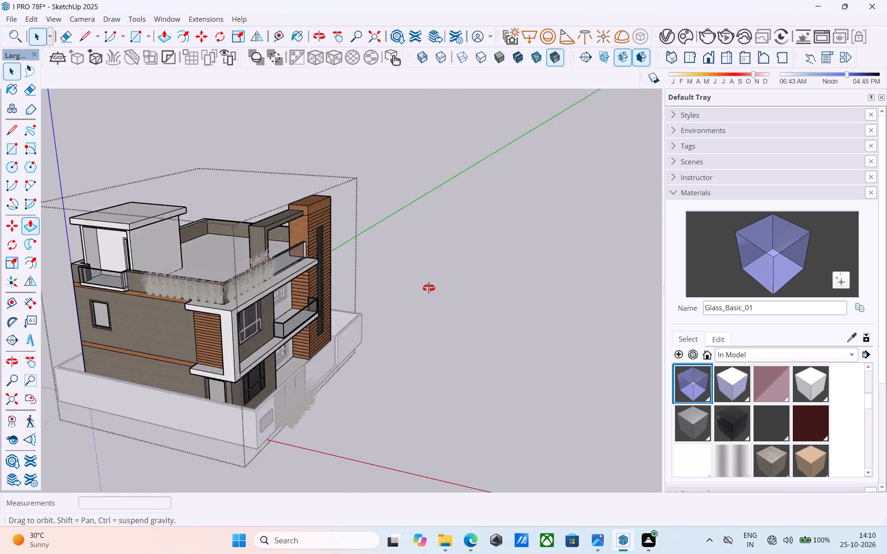
middle_drag(429, 288, 455, 289)
scroll(339, 251, down, 5)
middle_drag(342, 247, 464, 330)
scroll(243, 308, up, 16)
click(151, 314)
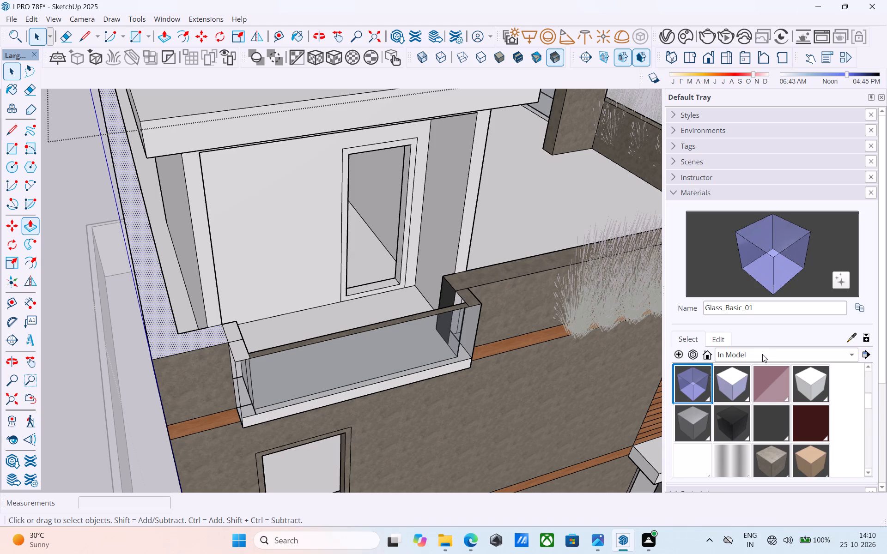
scroll(779, 440, down, 2)
click(769, 385)
scroll(188, 321, up, 4)
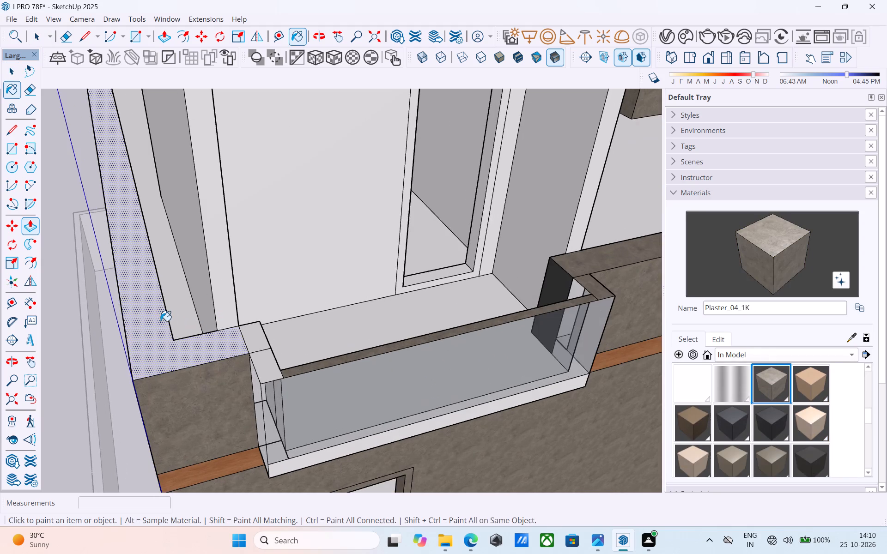
click(160, 321)
scroll(161, 321, down, 4)
middle_drag(161, 325, 179, 290)
scroll(178, 288, down, 6)
key(space)
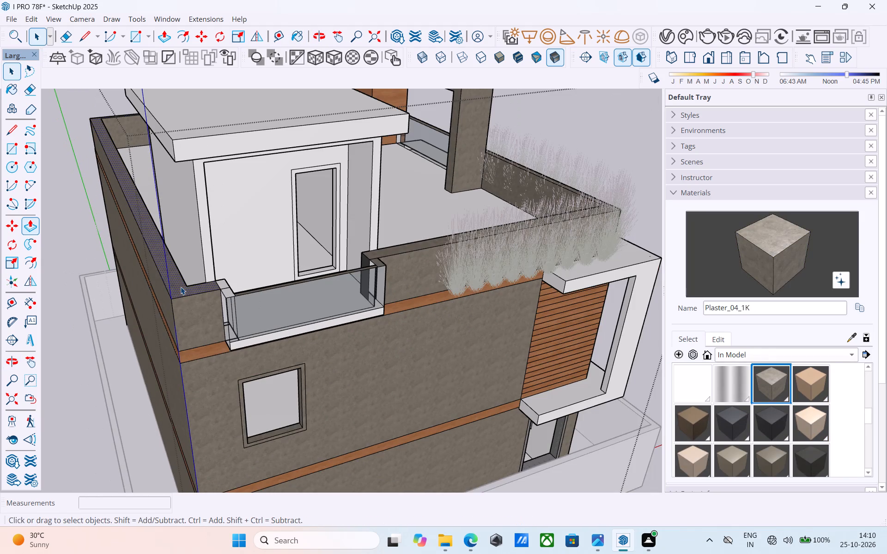
Save the model with the textured parapet top and close the house group.
key(ctrl+s)
scroll(181, 287, down, 7)
key(space)
click(635, 279)
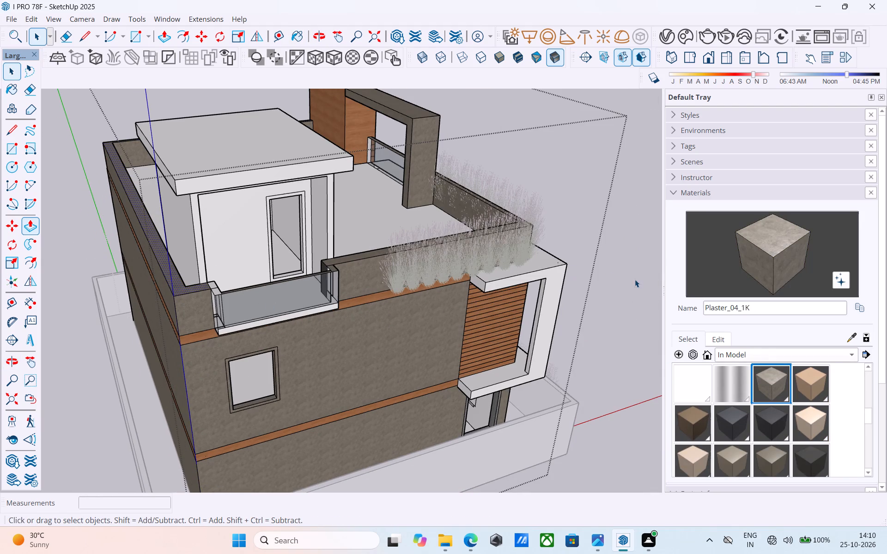
Inspect the front facade, tower and slab undersides from the side and from low angles.
middle_drag(614, 283, 168, 282)
scroll(267, 261, down, 5)
middle_drag(335, 280, 132, 167)
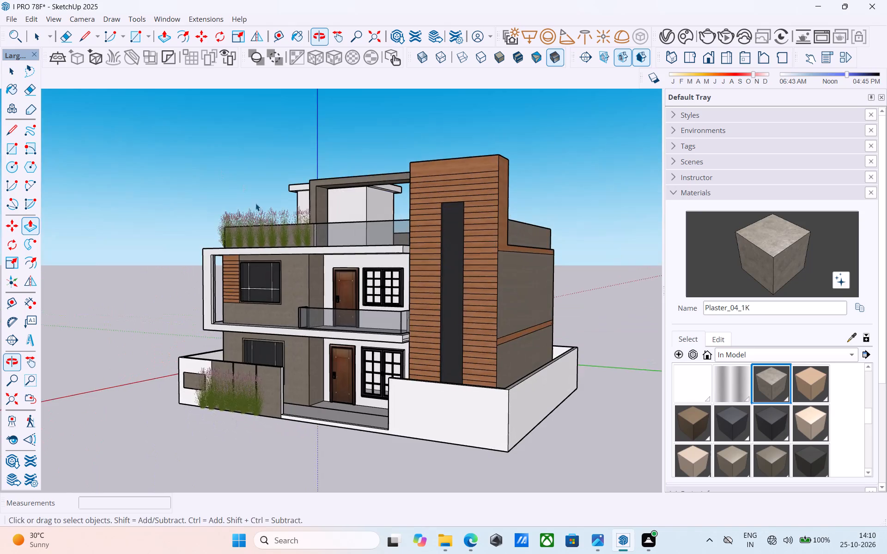
middle_drag(280, 283, 516, 155)
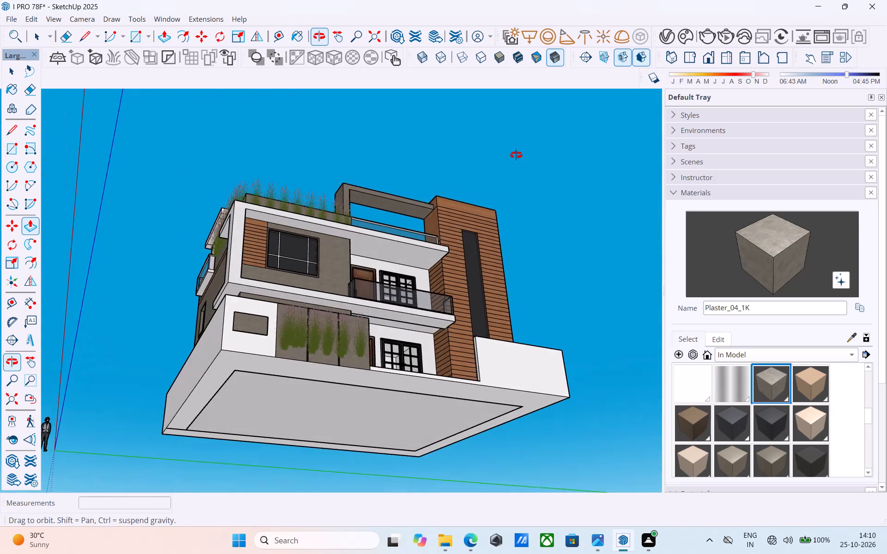
middle_drag(516, 155, 470, 99)
scroll(389, 231, up, 5)
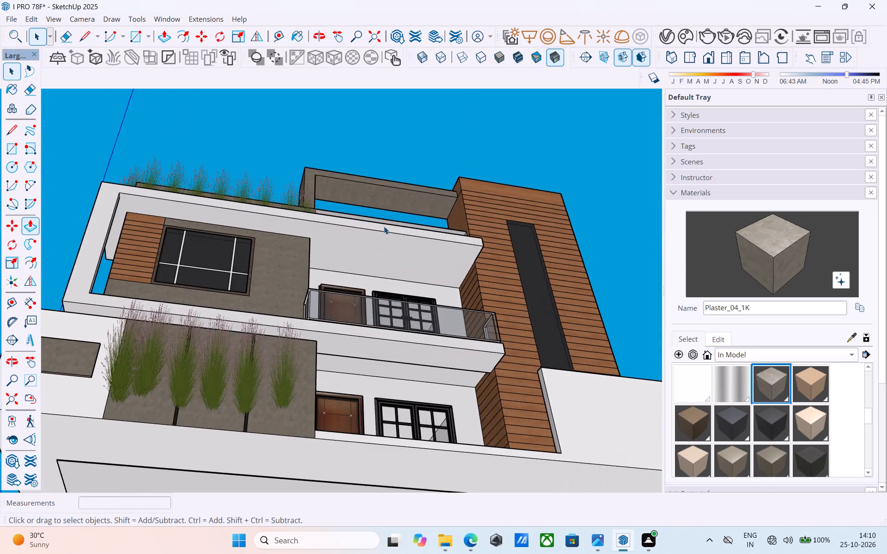
scroll(382, 224, down, 3)
middle_drag(377, 232, 408, 403)
scroll(731, 409, down, 4)
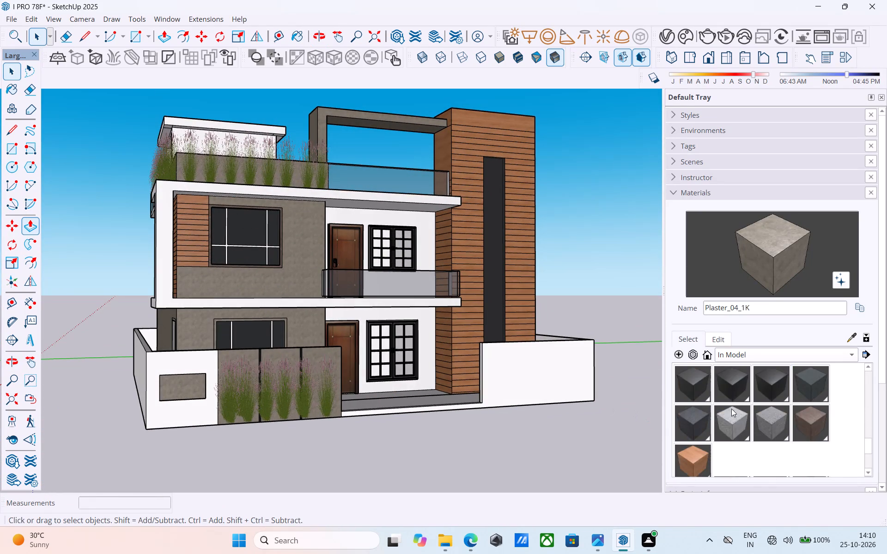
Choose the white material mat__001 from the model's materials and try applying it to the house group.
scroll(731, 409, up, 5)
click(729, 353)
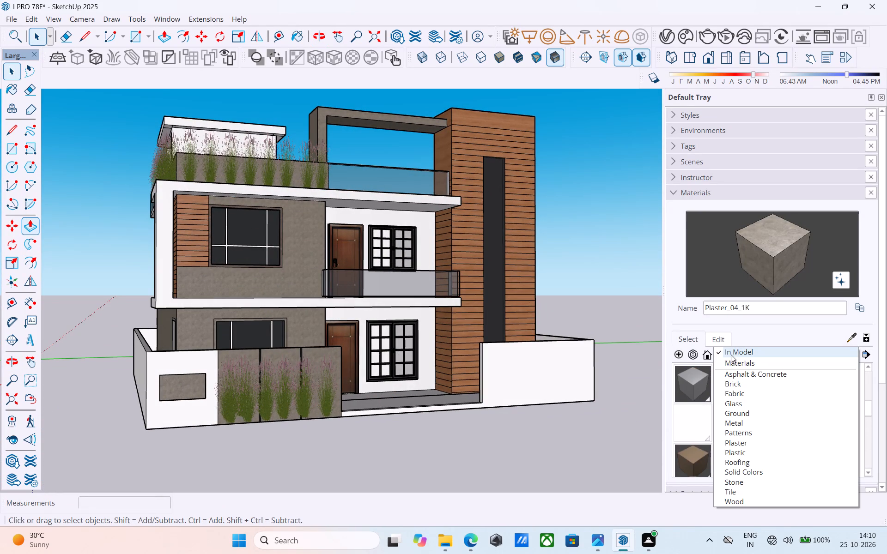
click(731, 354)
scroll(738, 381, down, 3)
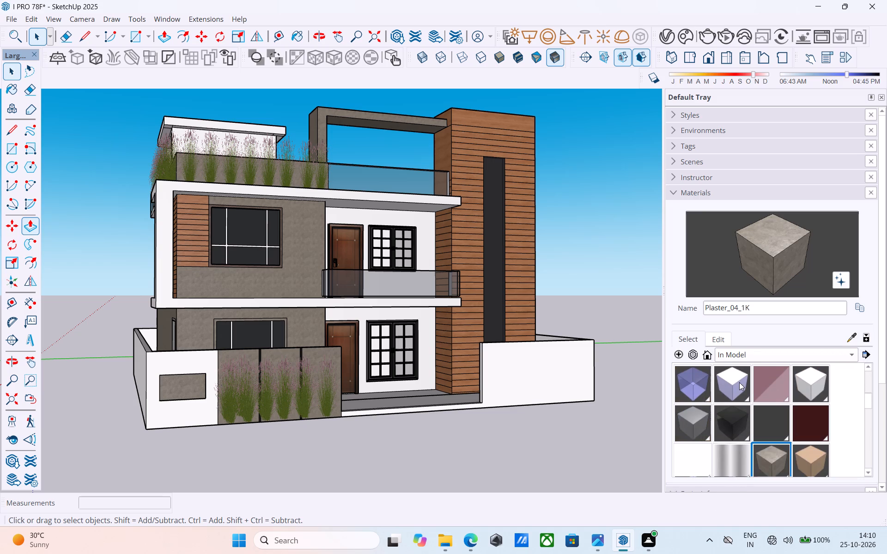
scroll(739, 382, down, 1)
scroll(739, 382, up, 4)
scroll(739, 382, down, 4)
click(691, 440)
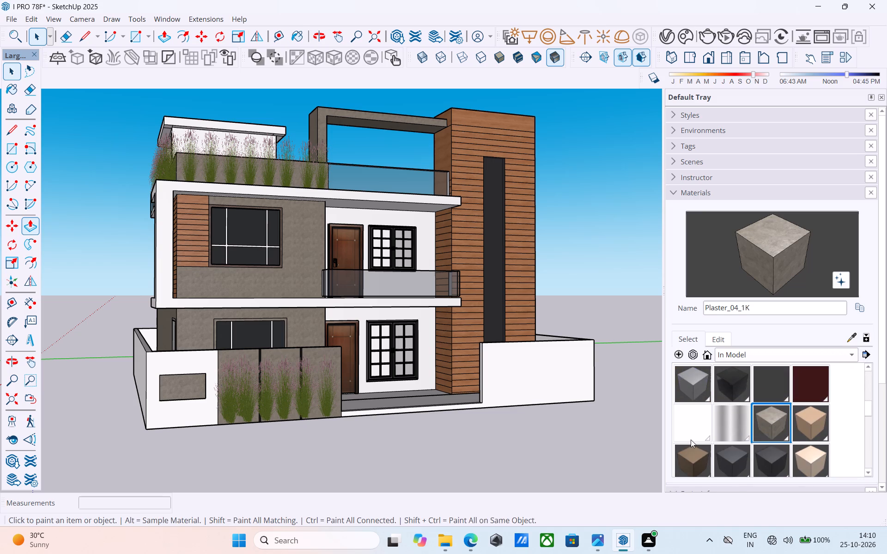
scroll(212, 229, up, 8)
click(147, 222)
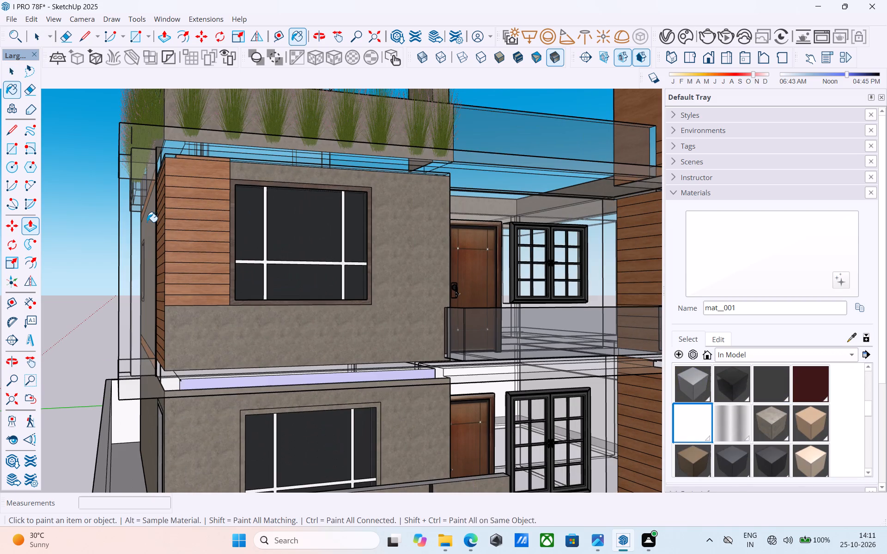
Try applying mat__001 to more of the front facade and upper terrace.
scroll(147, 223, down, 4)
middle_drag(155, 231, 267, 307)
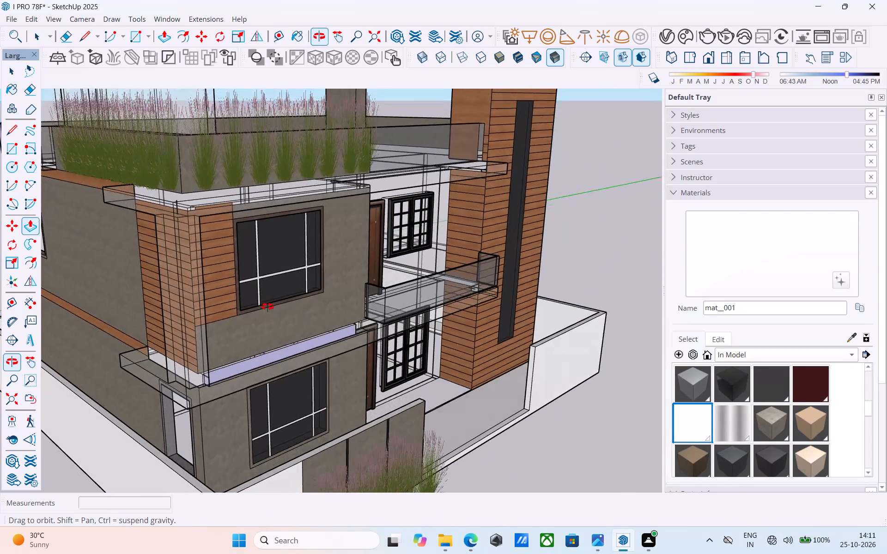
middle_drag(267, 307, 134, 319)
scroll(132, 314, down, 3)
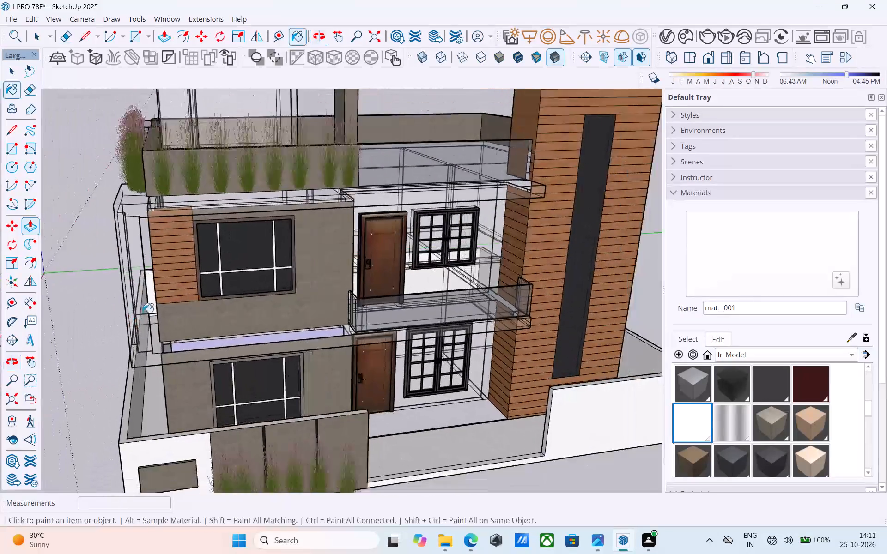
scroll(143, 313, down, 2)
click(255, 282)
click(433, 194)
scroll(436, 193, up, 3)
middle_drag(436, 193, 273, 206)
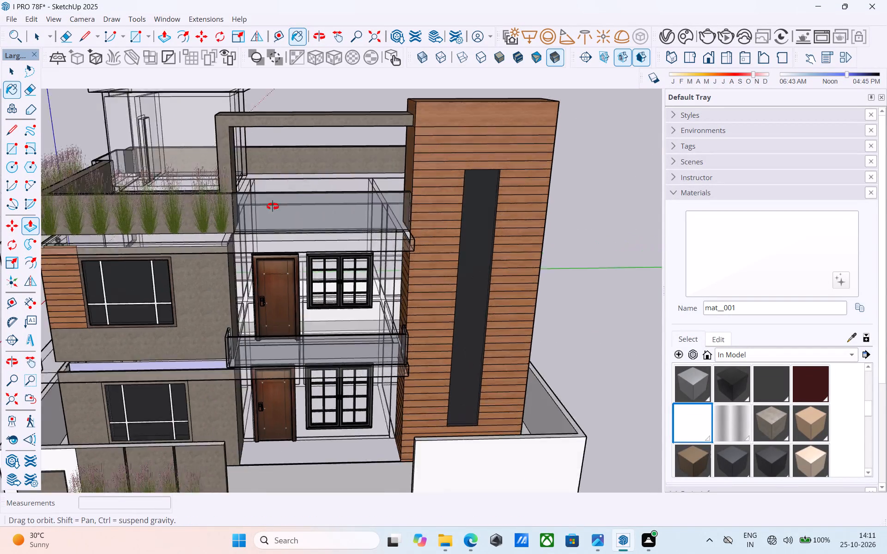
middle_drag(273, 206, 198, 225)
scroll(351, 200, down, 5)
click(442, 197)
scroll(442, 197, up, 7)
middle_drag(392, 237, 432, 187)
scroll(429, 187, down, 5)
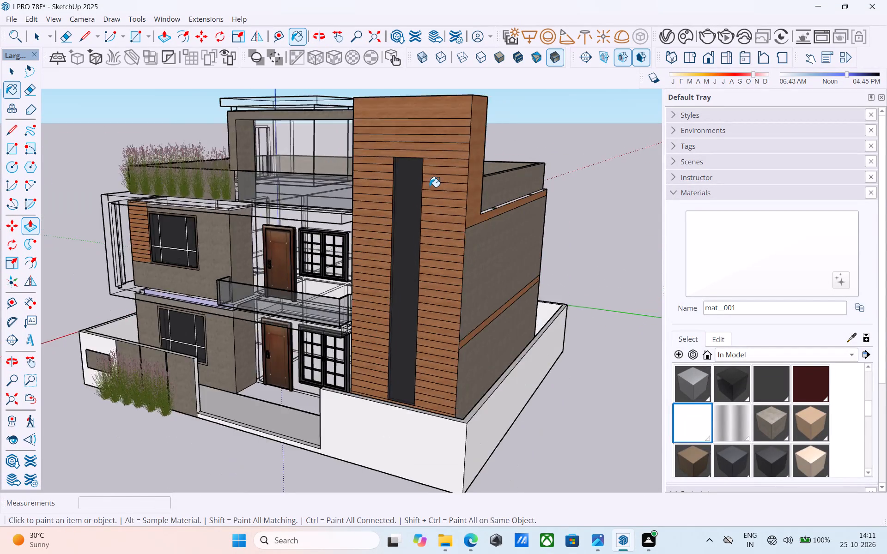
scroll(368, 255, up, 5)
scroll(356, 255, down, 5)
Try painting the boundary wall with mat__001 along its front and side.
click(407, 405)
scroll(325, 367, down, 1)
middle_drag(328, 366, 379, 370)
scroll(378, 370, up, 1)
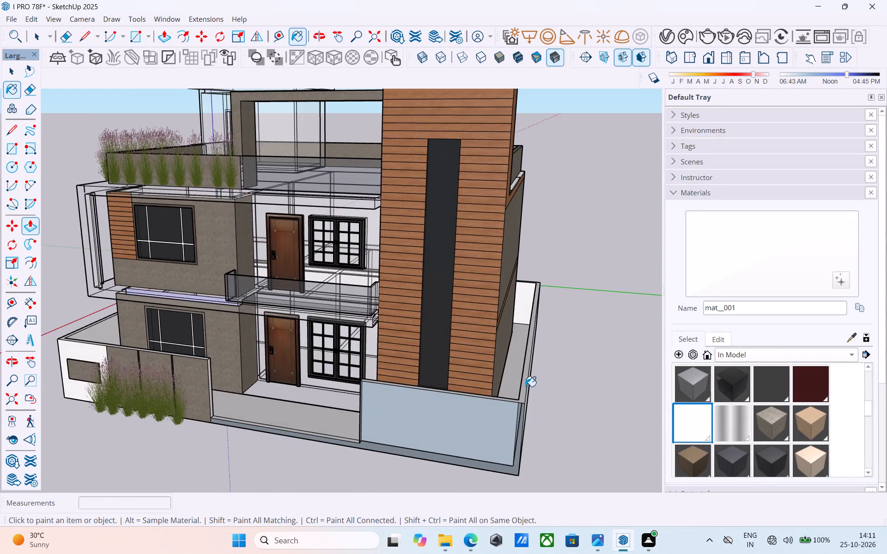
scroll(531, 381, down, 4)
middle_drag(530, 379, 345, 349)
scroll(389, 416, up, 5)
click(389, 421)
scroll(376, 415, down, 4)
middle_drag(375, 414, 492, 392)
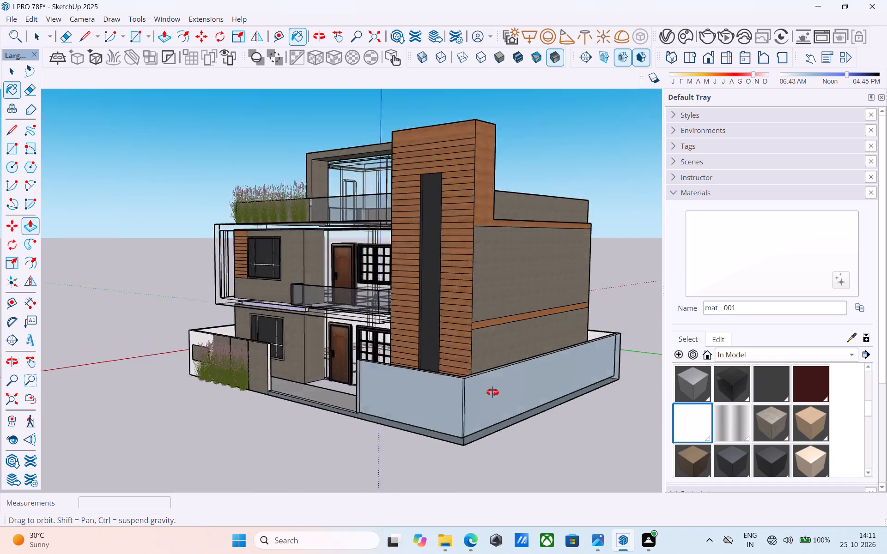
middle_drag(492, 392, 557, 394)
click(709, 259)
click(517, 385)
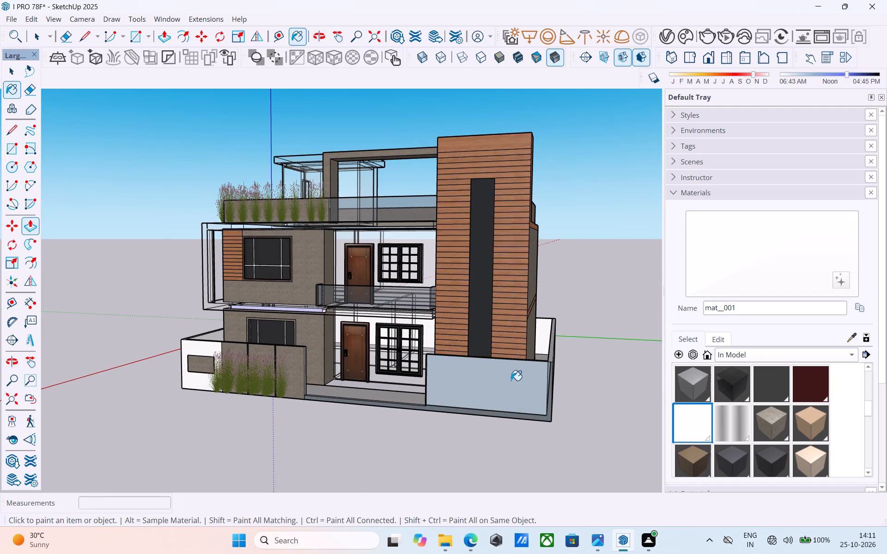
Examine how the mat__001 paint affects the house and boundary wall from the front, side and above.
scroll(391, 252, down, 5)
middle_drag(382, 252, 162, 301)
middle_drag(439, 290, 549, 280)
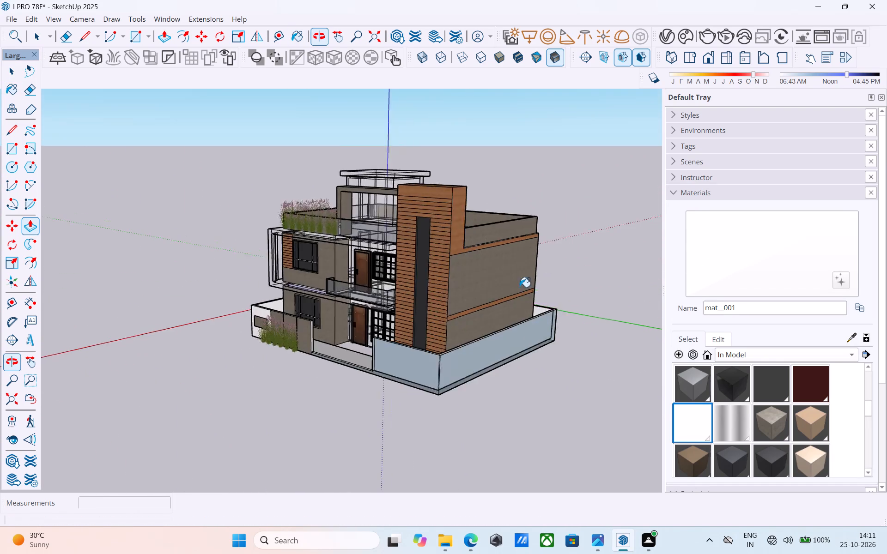
scroll(397, 286, up, 5)
middle_drag(375, 275, 29, 393)
middle_drag(290, 314, 235, 379)
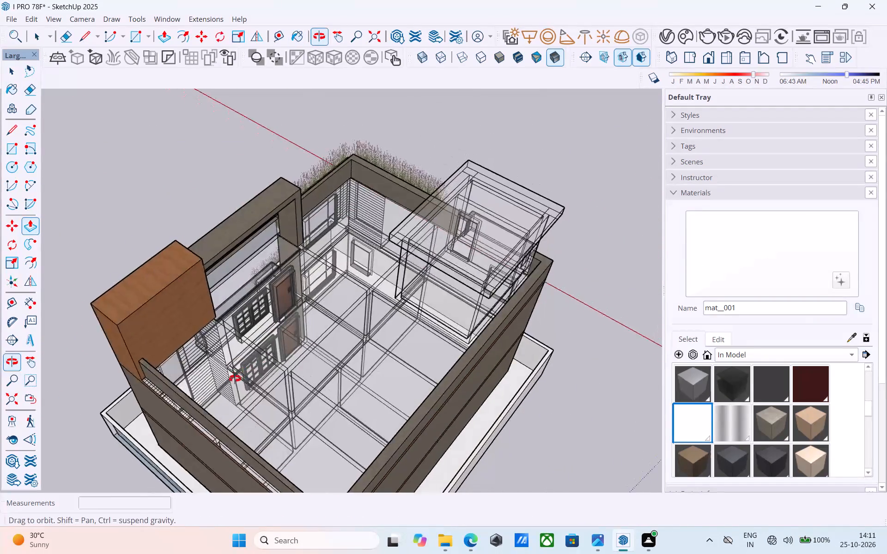
middle_drag(235, 379, 365, 242)
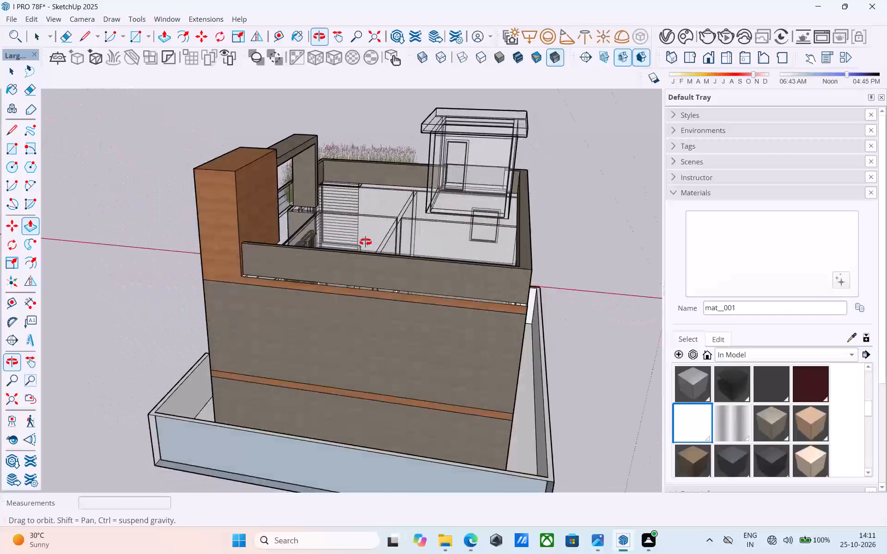
middle_drag(365, 242, 325, 298)
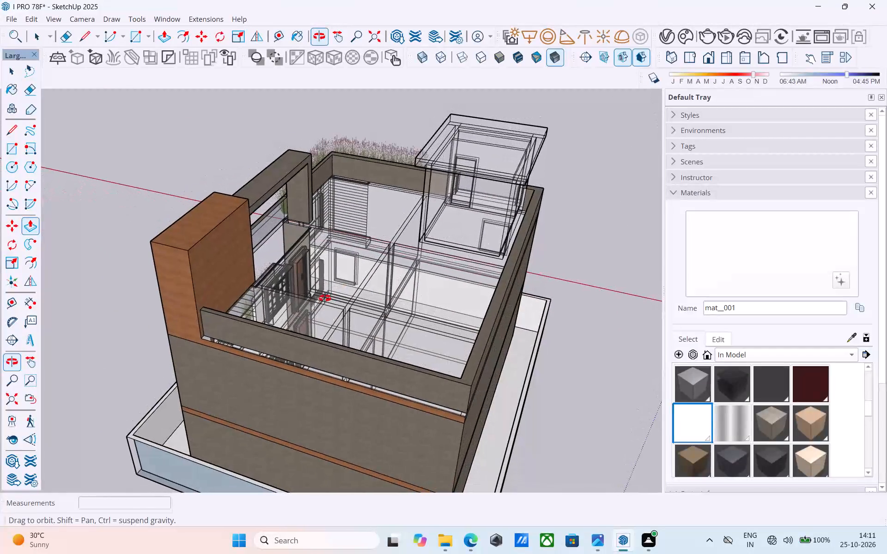
middle_drag(325, 298, 316, 300)
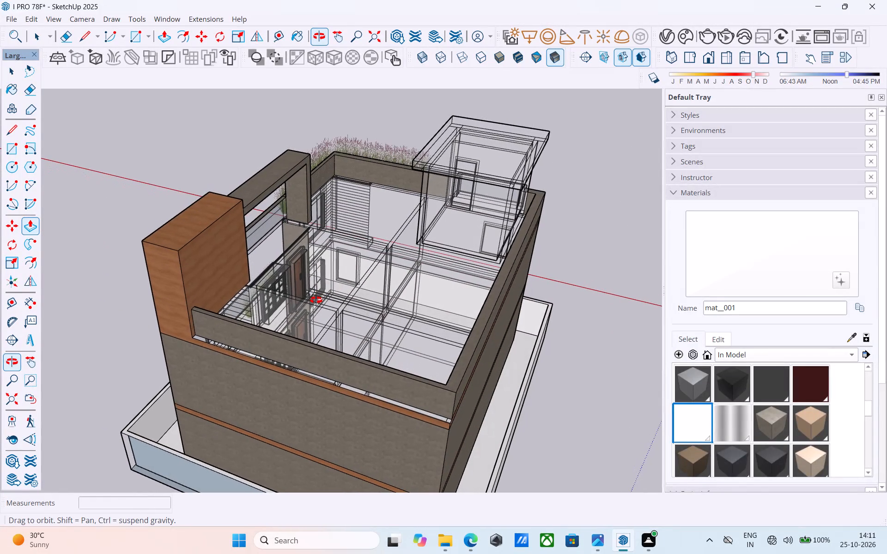
middle_drag(316, 300, 292, 300)
scroll(292, 300, up, 3)
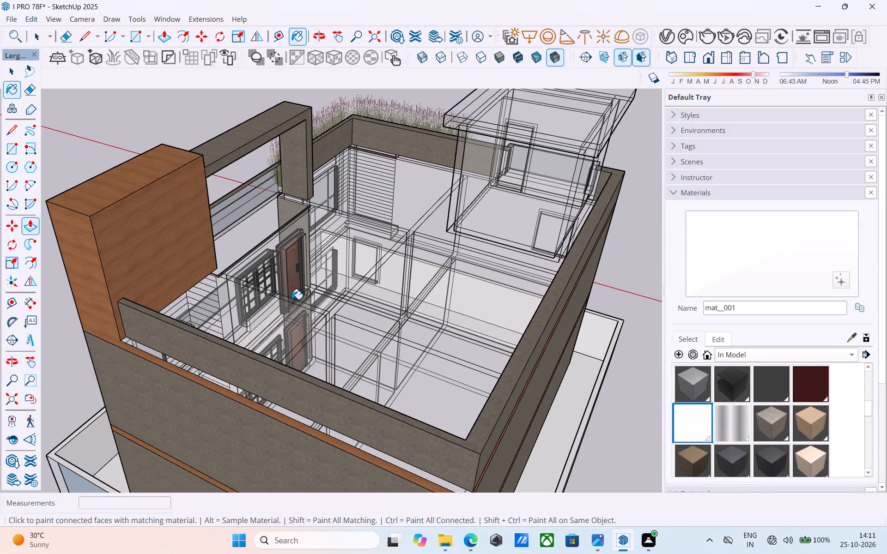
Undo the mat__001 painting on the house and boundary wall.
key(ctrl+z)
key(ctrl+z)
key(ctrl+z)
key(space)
Inspect the roof terrace and the full front of the house and boundary wall again.
middle_drag(293, 296, 464, 260)
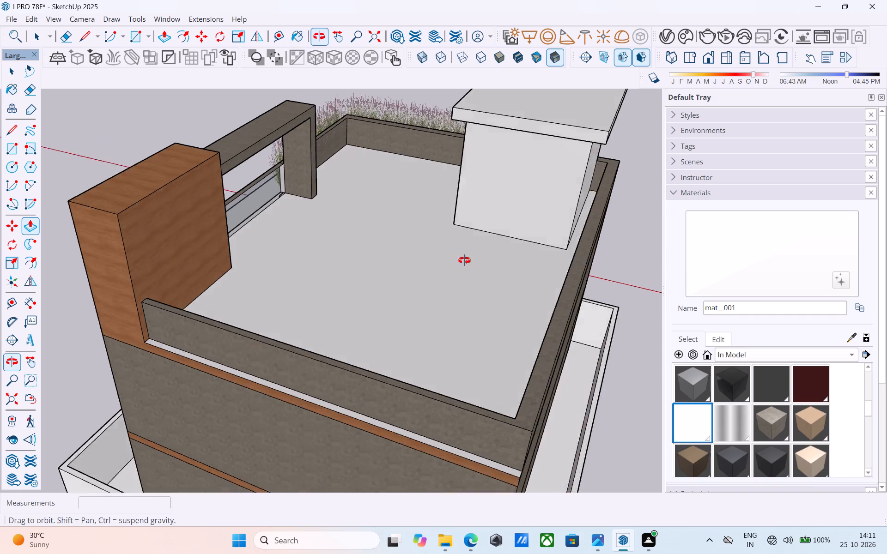
middle_drag(464, 260, 592, 232)
scroll(587, 225, down, 4)
middle_drag(342, 301, 613, 277)
scroll(594, 253, up, 4)
scroll(553, 206, down, 5)
middle_drag(475, 331, 474, 367)
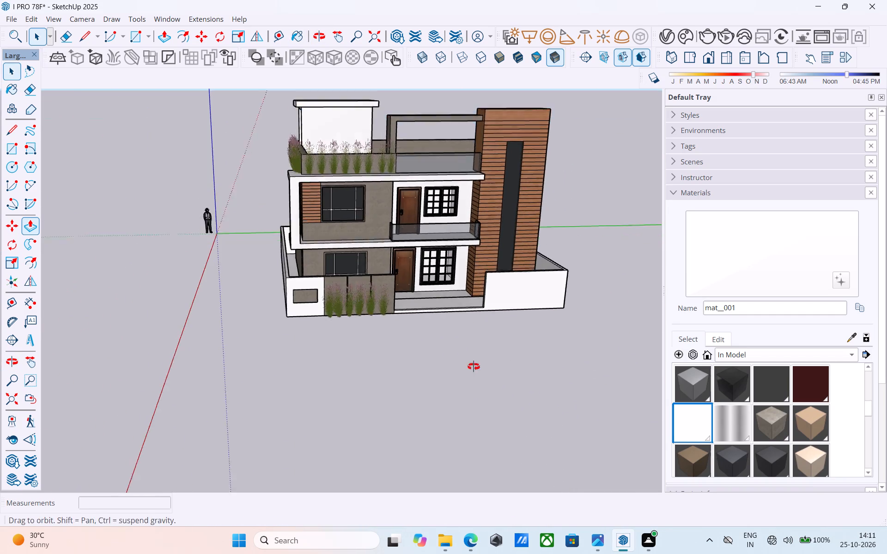
middle_drag(474, 367, 477, 395)
scroll(358, 69, down, 7)
middle_drag(354, 367, 366, 277)
scroll(365, 183, up, 5)
middle_drag(358, 177, 377, 165)
scroll(377, 165, up, 4)
Save the house model.
key(ctrl+s)
key(space)
middle_drag(324, 181, 499, 170)
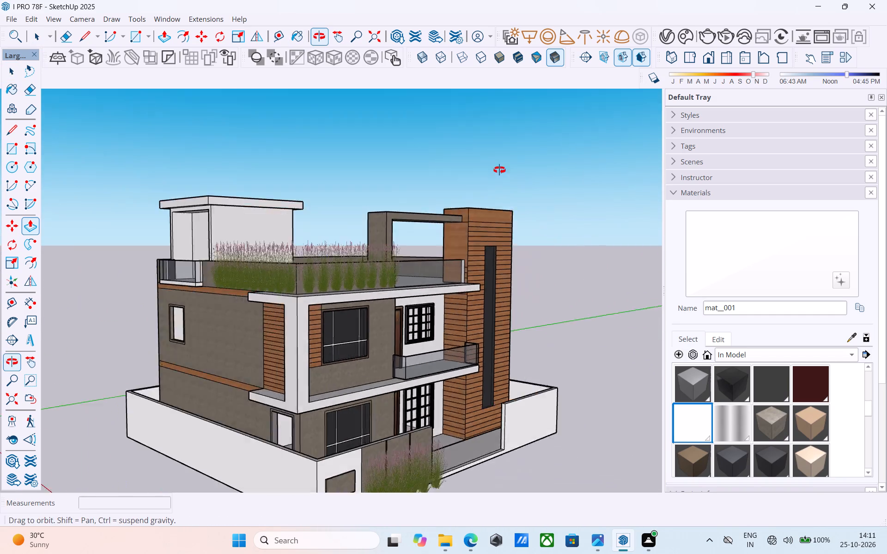
Push/Pull the narrow strip under the lintel of the rooftop room's balcony opening down by 1".
middle_drag(499, 170, 605, 165)
scroll(396, 196, down, 3)
shift+middle_drag(383, 198, 556, 234)
scroll(427, 238, up, 11)
middle_drag(231, 245, 286, 261)
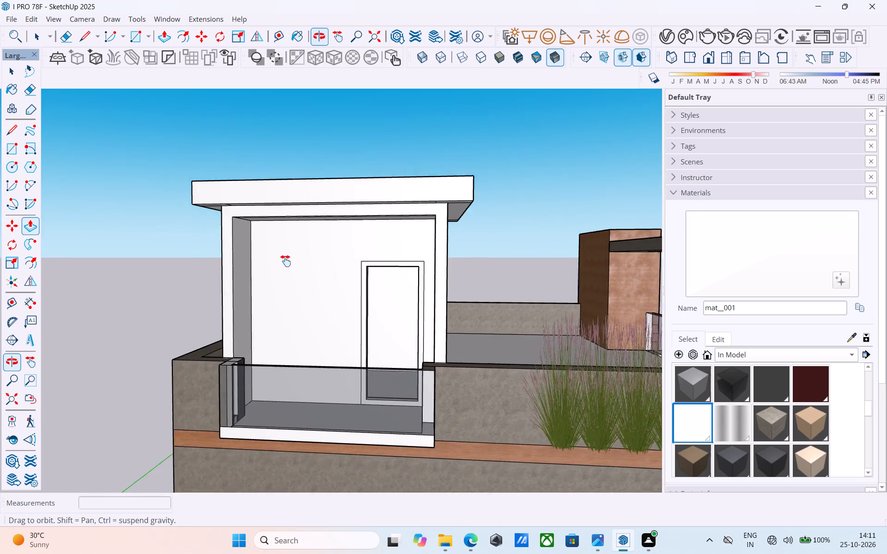
middle_drag(286, 261, 189, 226)
scroll(352, 223, up, 10)
middle_drag(158, 220, 100, 202)
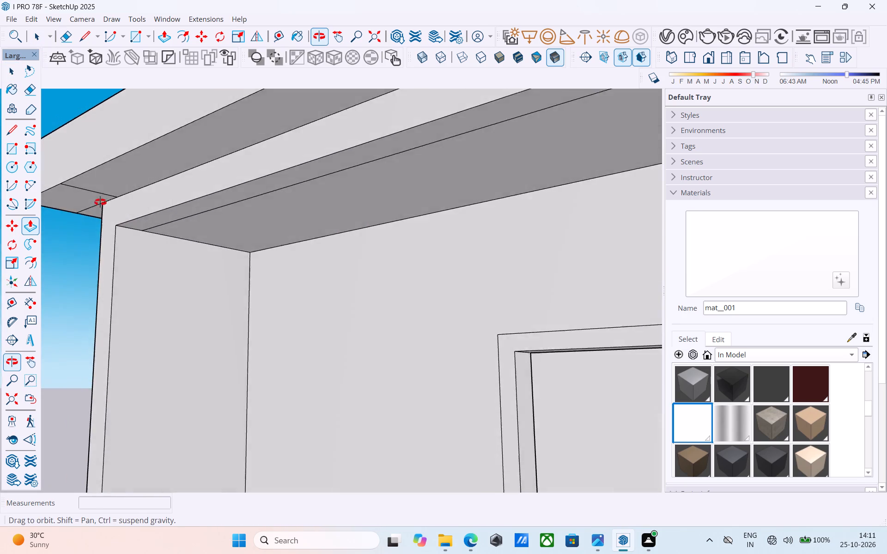
middle_drag(100, 202, 202, 218)
scroll(202, 218, up, 1)
click(199, 211)
double_click(199, 211)
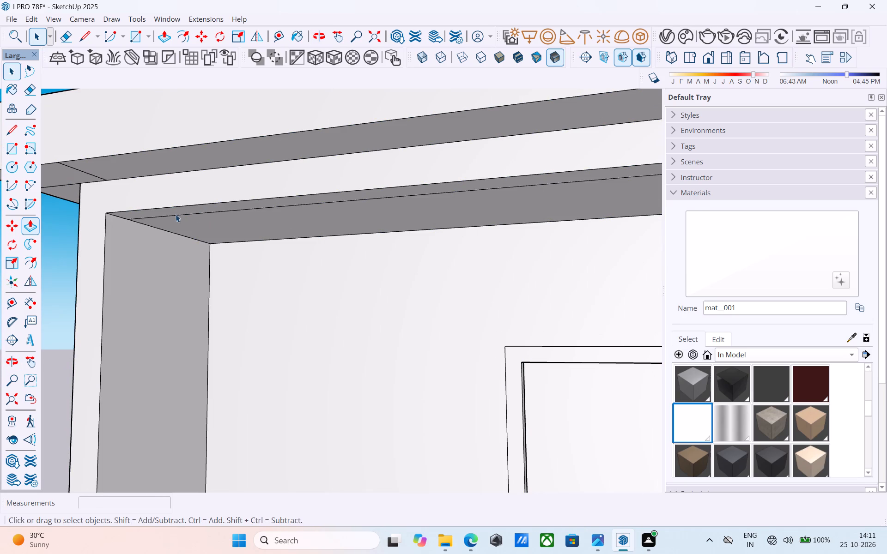
click(175, 214)
click(175, 211)
key(p)
click(175, 211)
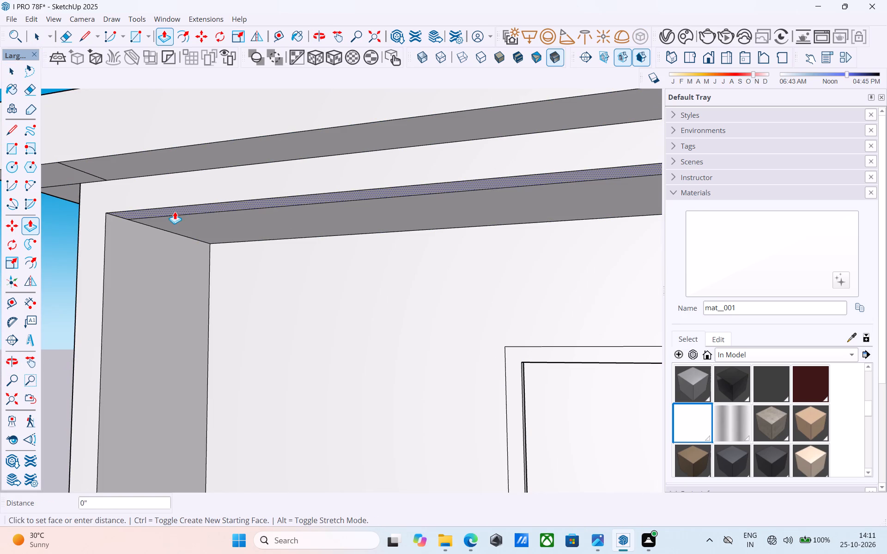
key(1)
key(Return)
Push/Pull the same lintel strip over the rooftop room's opening down by a further 1'.
key(apostrophe)
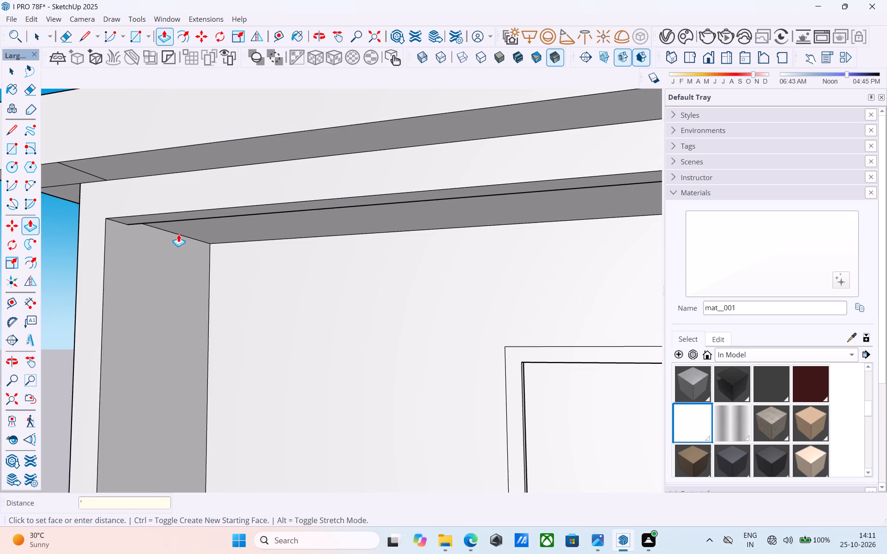
key(1)
key(apostrophe)
key(Return)
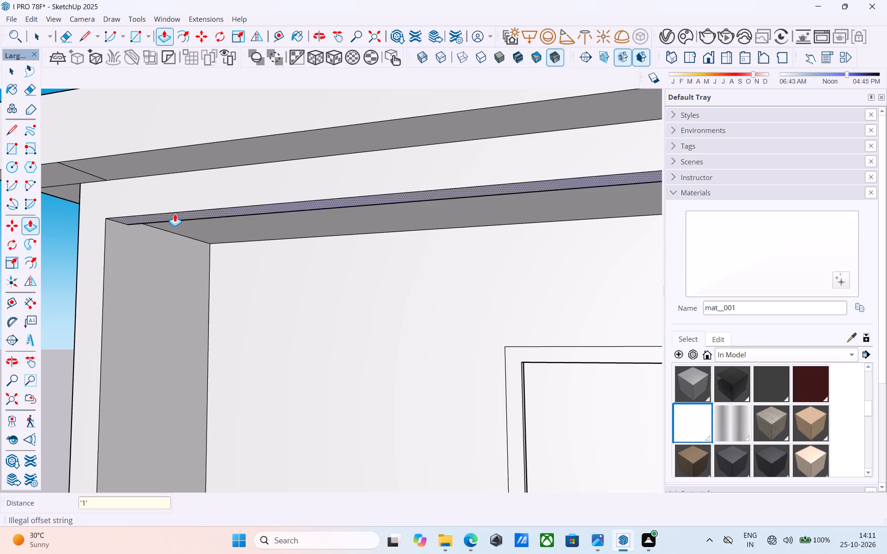
click(174, 212)
key(space)
click(175, 216)
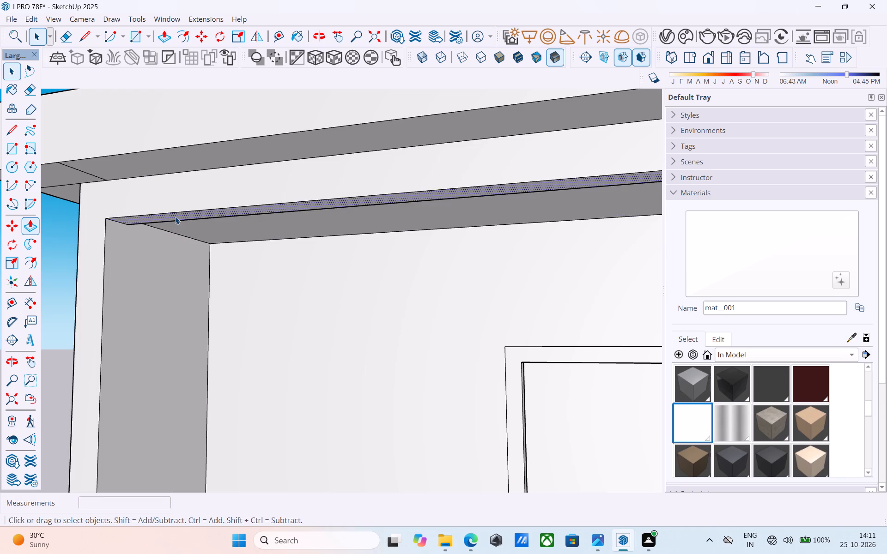
key(p)
click(175, 217)
text(1')
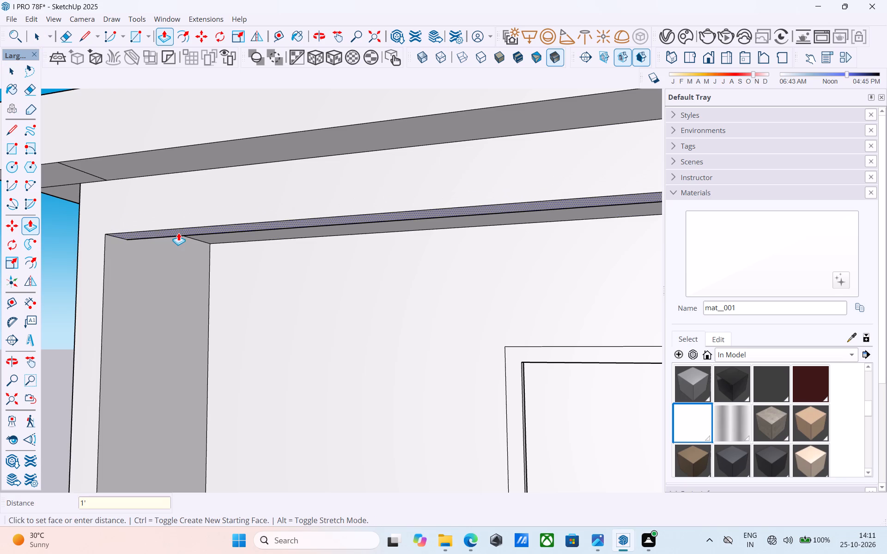
key(Return)
key(space)
Paint the rooftop room's outer walls and the recessed wall behind its balcony with Metal_Corrogated_Shiny.
scroll(178, 231, down, 16)
middle_drag(187, 224, 300, 305)
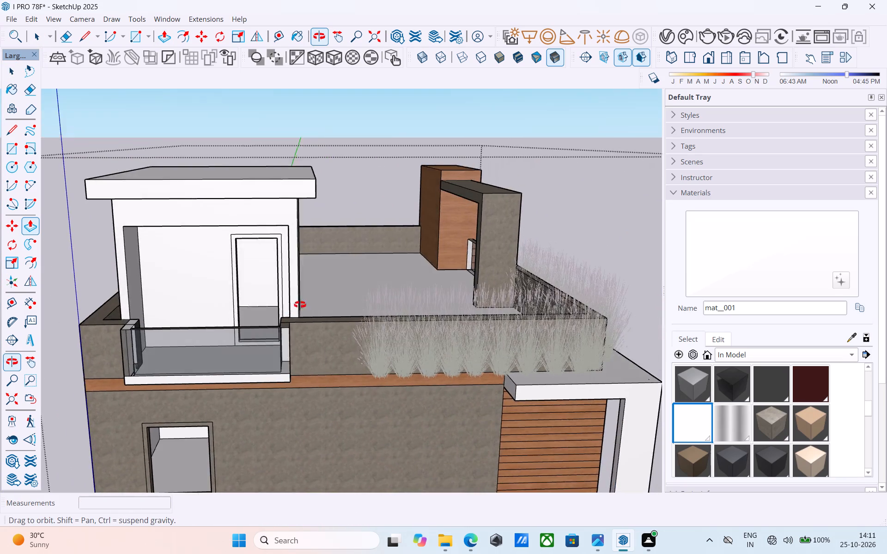
middle_drag(300, 305, 332, 297)
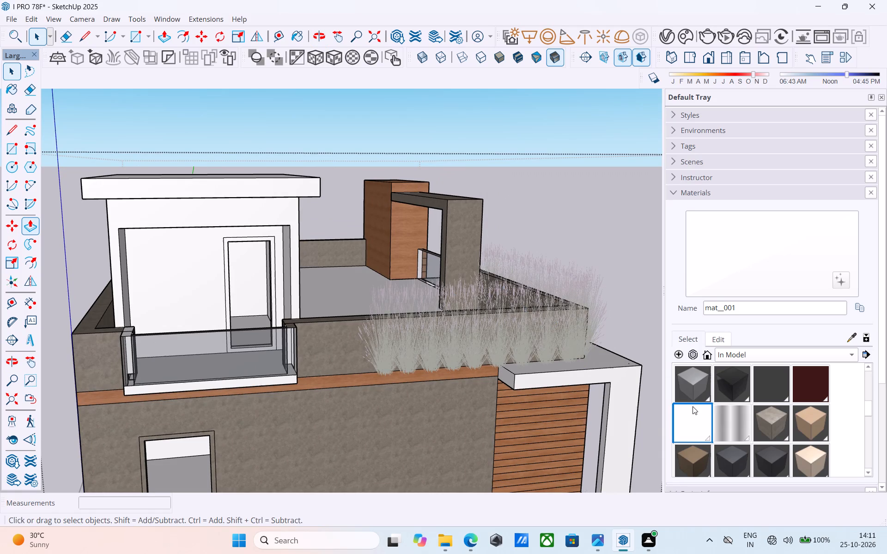
scroll(739, 421, down, 5)
scroll(738, 420, up, 3)
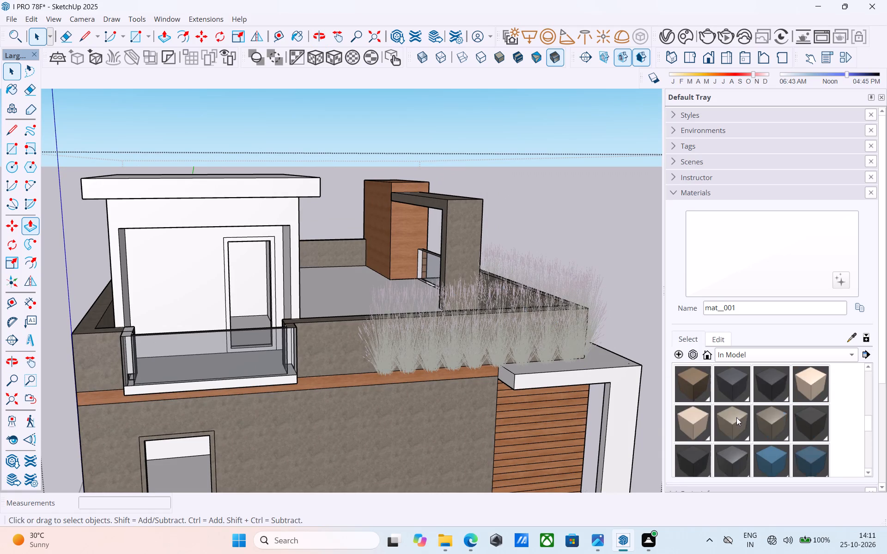
scroll(736, 417, up, 1)
click(736, 390)
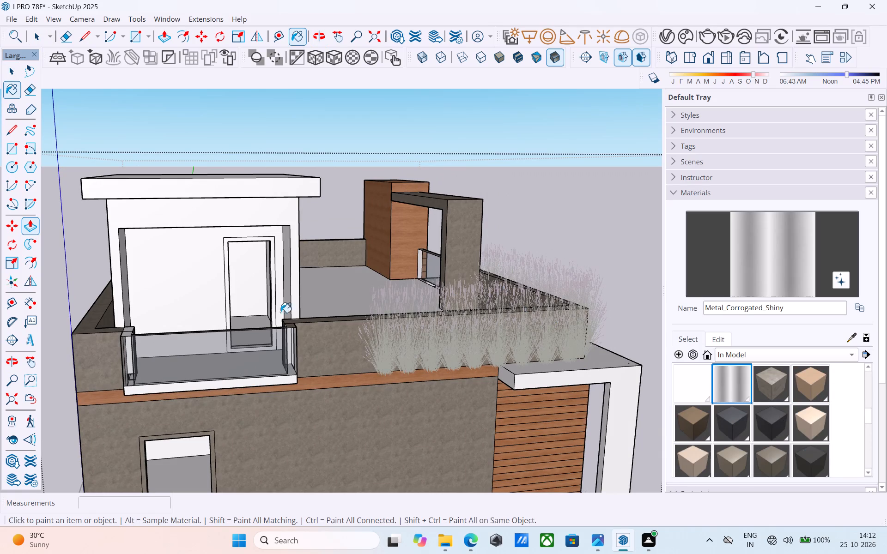
scroll(203, 279, down, 3)
middle_drag(271, 281, 395, 283)
click(286, 281)
click(223, 268)
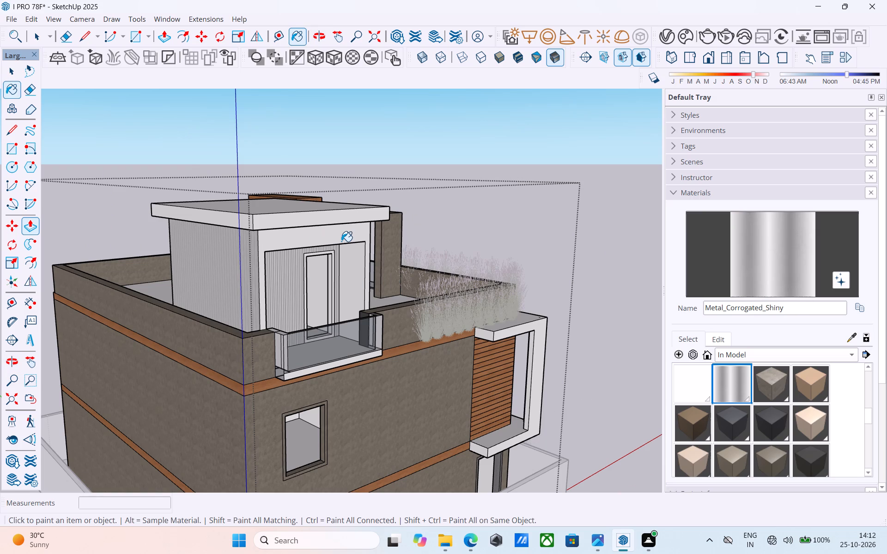
click(341, 241)
middle_drag(273, 242, 81, 243)
click(208, 237)
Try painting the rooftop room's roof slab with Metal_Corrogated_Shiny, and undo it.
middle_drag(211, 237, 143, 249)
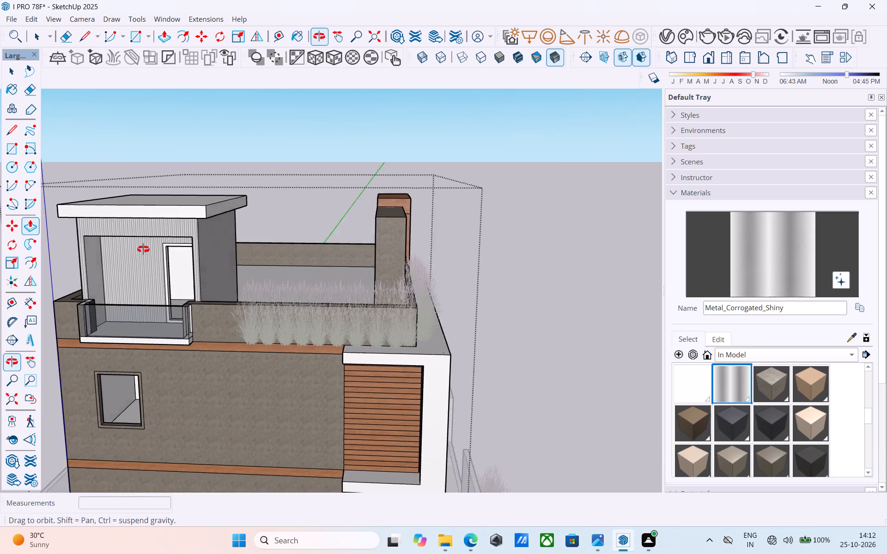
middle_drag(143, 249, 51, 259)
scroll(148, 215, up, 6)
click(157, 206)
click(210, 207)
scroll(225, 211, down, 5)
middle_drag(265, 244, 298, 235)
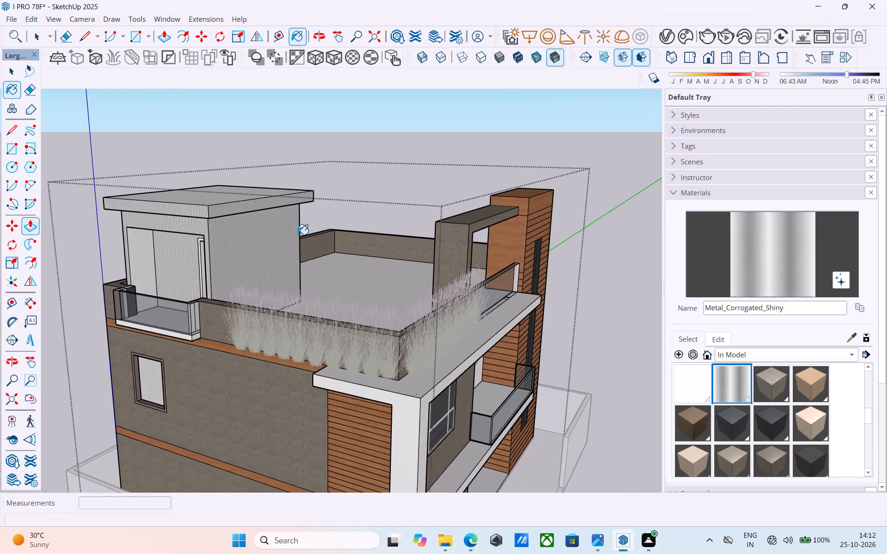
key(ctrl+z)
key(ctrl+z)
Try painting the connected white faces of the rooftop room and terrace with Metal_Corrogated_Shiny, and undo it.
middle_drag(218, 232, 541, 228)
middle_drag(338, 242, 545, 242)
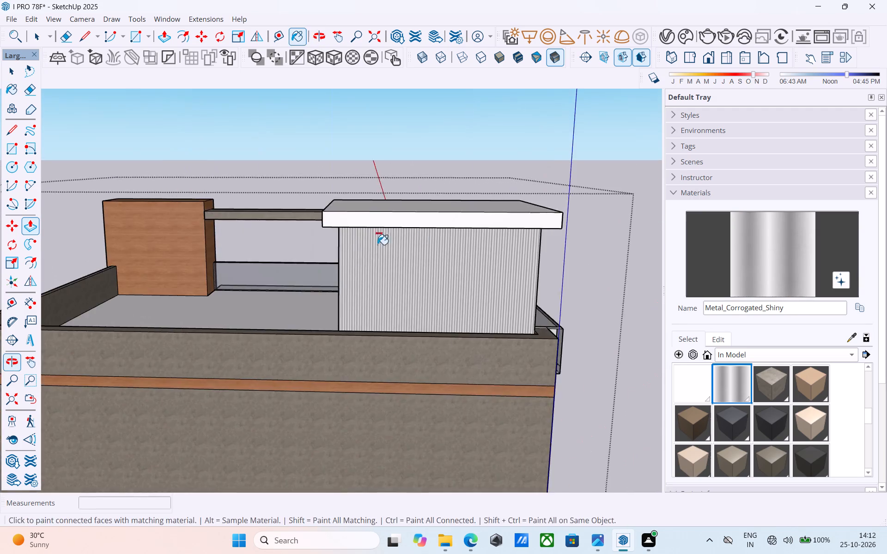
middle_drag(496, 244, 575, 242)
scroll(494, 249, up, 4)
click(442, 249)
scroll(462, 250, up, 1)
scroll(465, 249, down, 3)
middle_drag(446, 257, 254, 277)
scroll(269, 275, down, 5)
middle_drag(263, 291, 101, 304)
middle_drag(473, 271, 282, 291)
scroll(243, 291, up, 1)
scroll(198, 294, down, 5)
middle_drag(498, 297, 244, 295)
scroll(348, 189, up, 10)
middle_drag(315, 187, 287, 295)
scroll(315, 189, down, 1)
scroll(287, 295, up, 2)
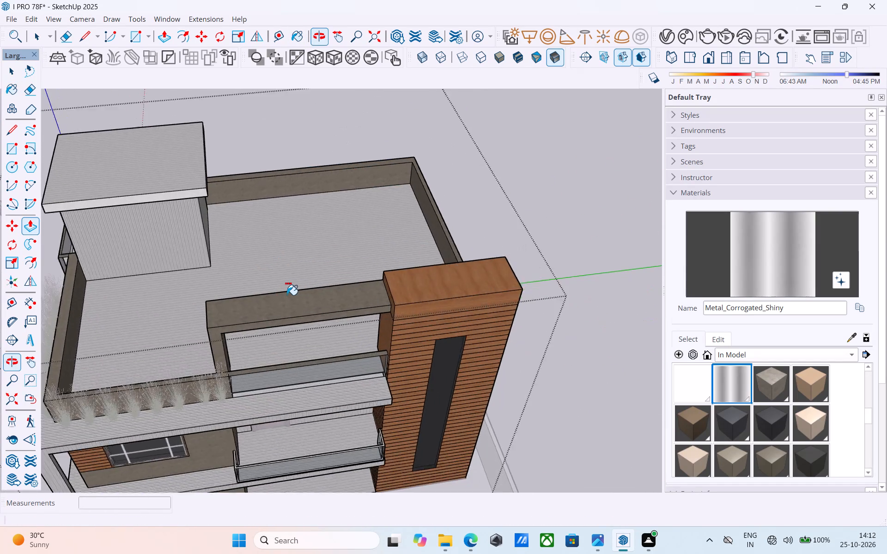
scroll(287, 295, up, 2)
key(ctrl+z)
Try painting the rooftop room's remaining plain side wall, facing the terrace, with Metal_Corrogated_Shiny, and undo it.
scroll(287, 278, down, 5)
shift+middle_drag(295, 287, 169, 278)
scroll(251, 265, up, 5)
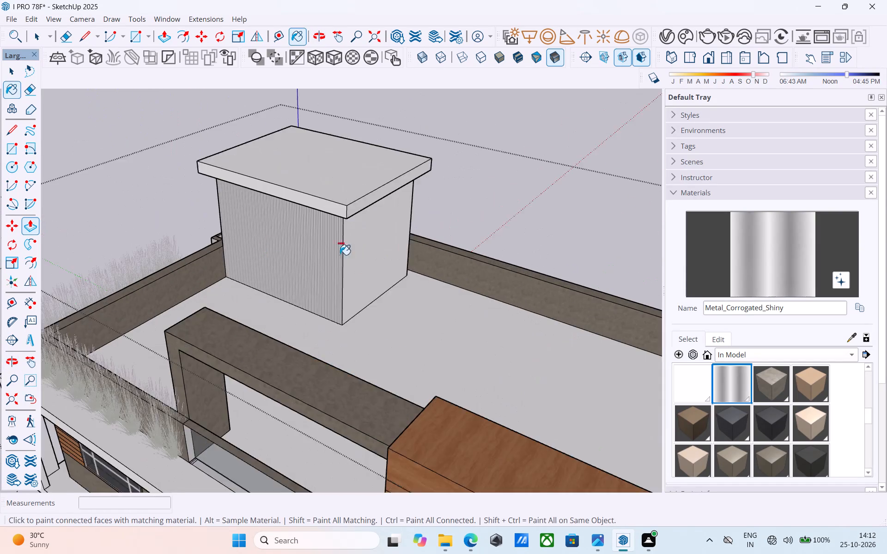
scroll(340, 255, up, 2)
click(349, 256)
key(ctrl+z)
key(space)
Close the house group and save the model.
scroll(351, 251, down, 5)
middle_drag(324, 301, 479, 193)
scroll(481, 187, up, 1)
scroll(492, 167, down, 5)
middle_drag(442, 244, 462, 223)
scroll(415, 227, down, 9)
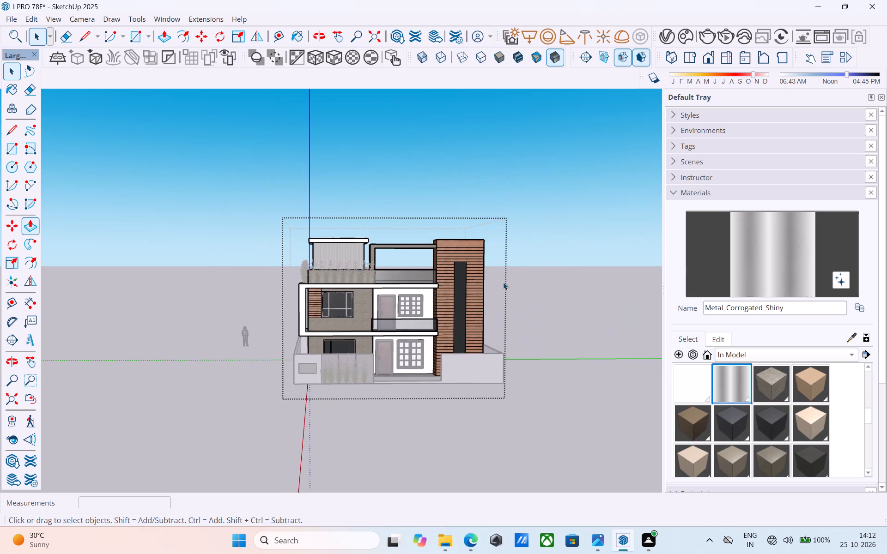
click(514, 280)
scroll(382, 262, up, 6)
scroll(299, 216, up, 4)
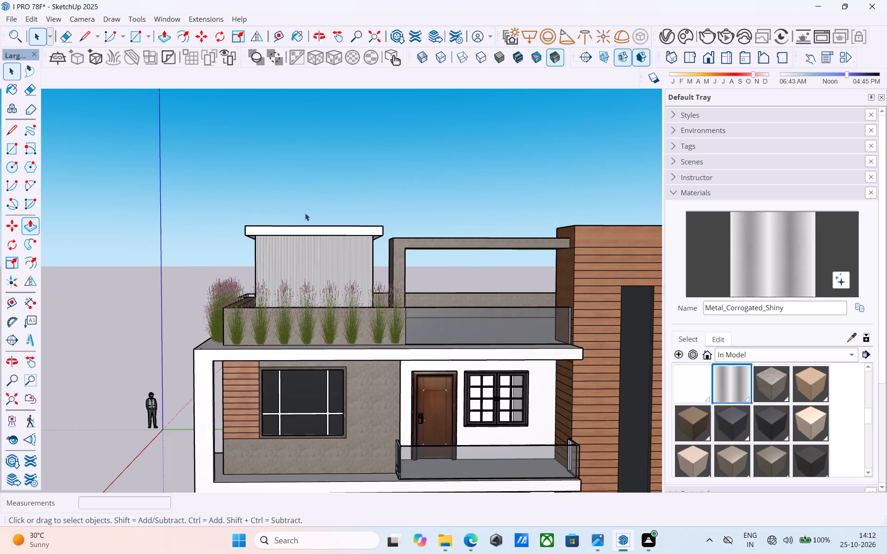
middle_drag(305, 216, 291, 264)
key(ctrl+s)
key(space)
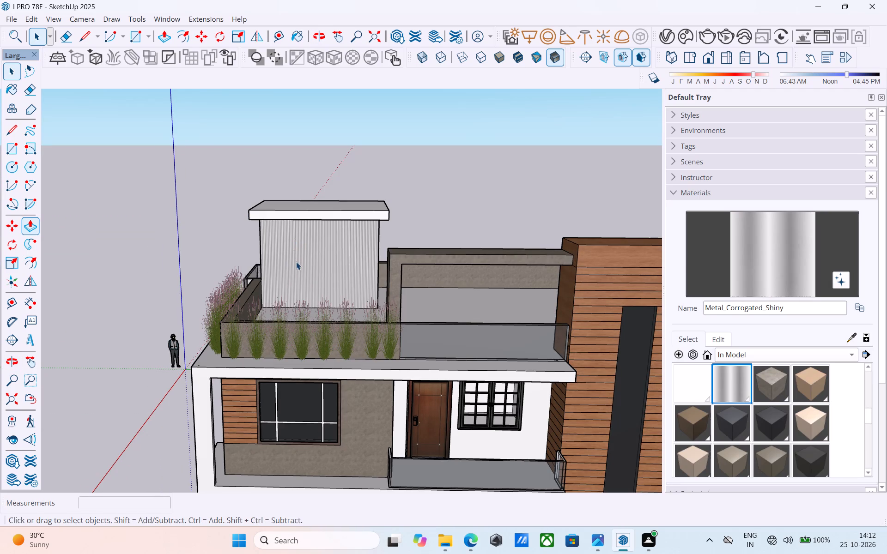
Examine the whole house, rooftop room and boundary wall from the front and both sides.
scroll(297, 276, down, 6)
middle_drag(296, 284, 336, 262)
scroll(336, 258, up, 1)
scroll(338, 239, down, 4)
middle_drag(331, 274, 364, 249)
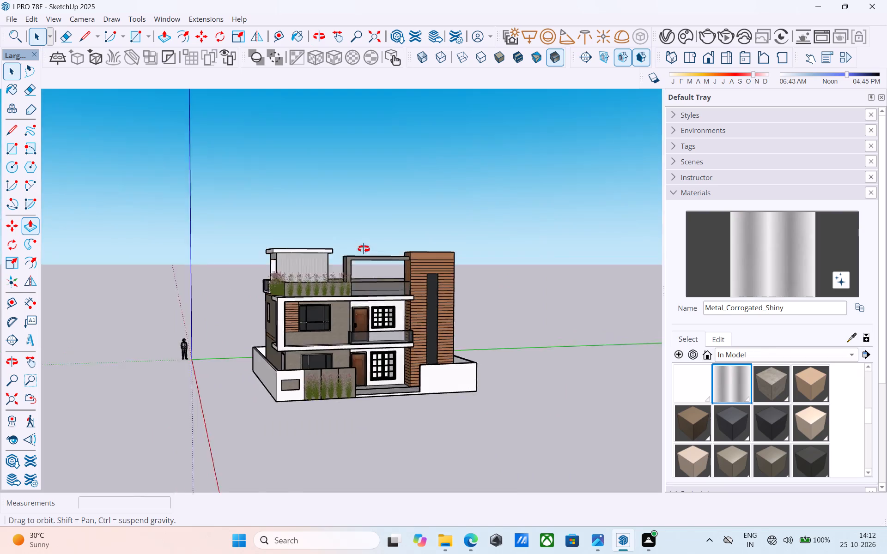
middle_drag(364, 249, 406, 258)
scroll(285, 344, up, 5)
middle_drag(321, 354, 372, 341)
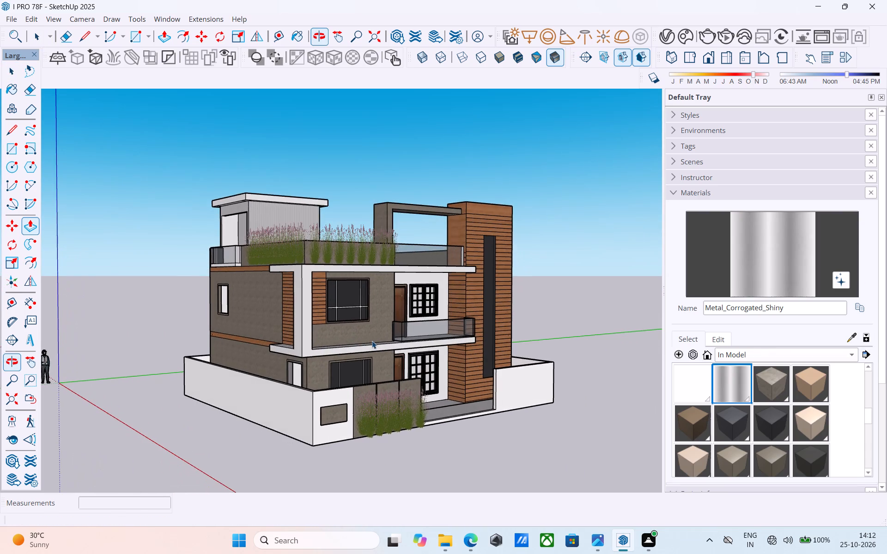
scroll(372, 341, up, 2)
middle_drag(372, 341, 351, 344)
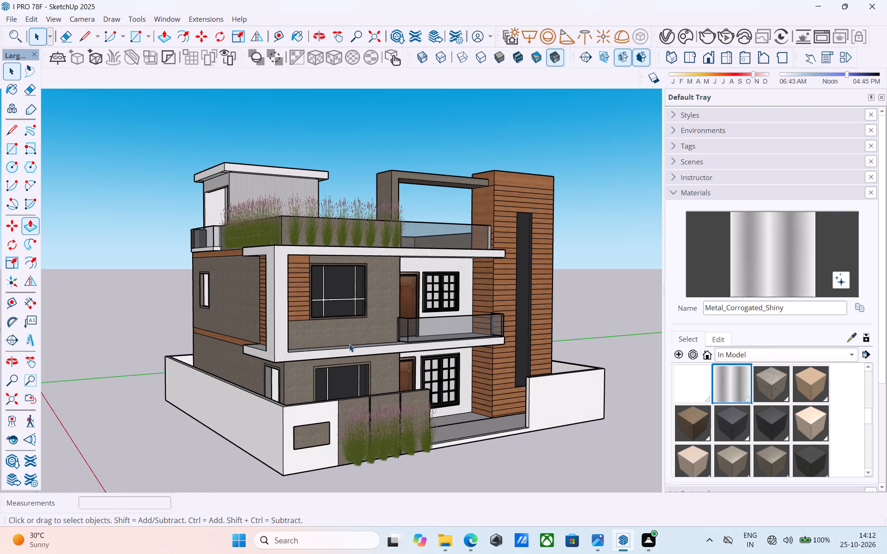
middle_drag(346, 344, 182, 352)
middle_drag(371, 370, 253, 369)
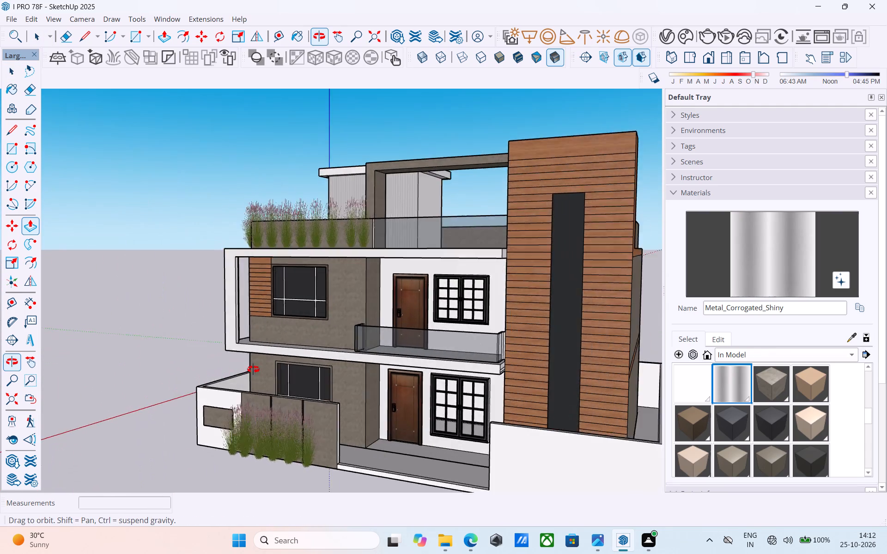
middle_drag(253, 369, 583, 361)
middle_drag(452, 351, 467, 375)
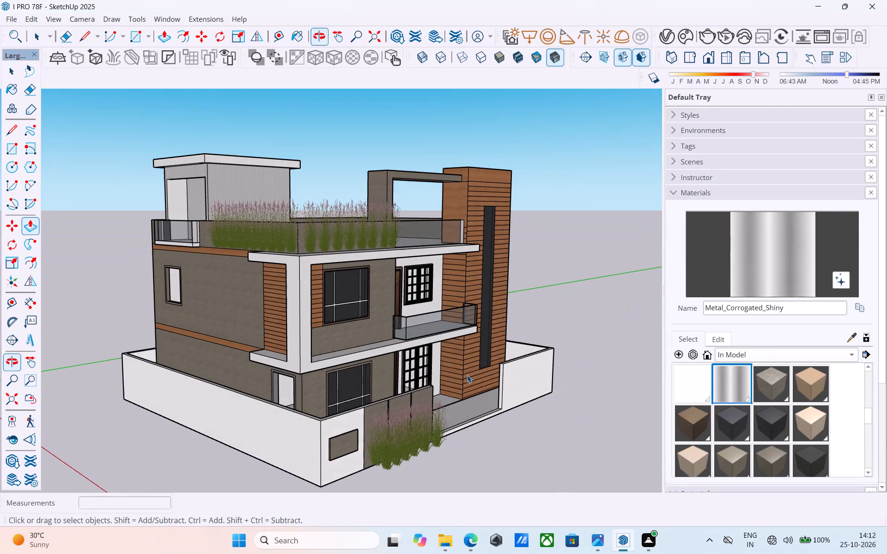
middle_drag(467, 375, 467, 375)
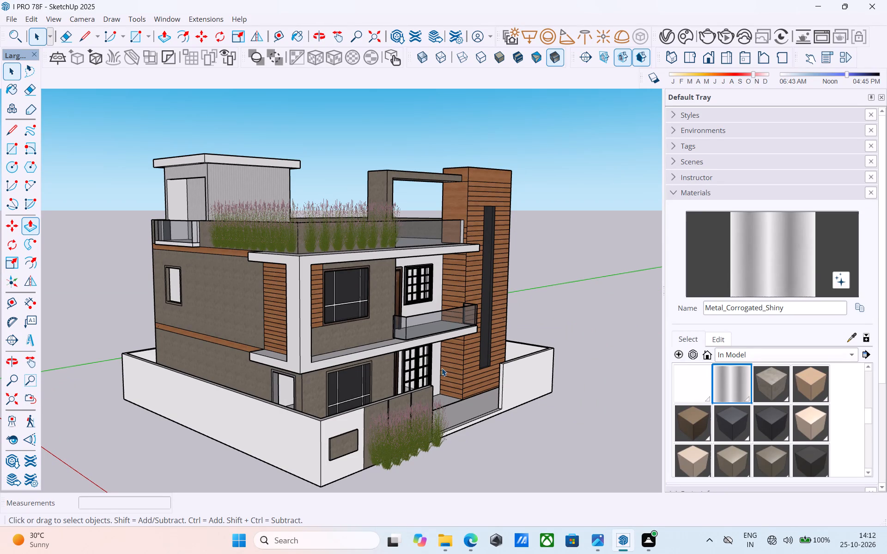
middle_drag(421, 294, 196, 286)
middle_drag(427, 300, 239, 307)
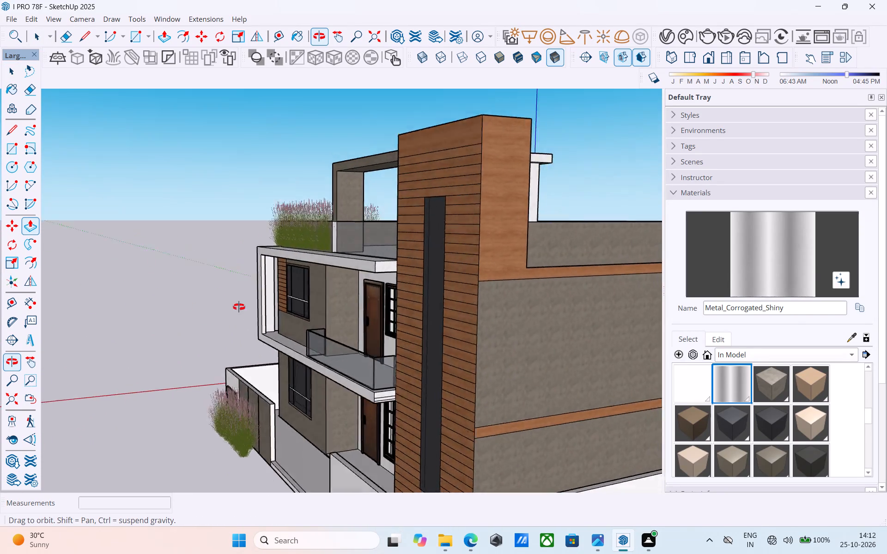
middle_drag(239, 307, 644, 279)
middle_drag(492, 354, 626, 385)
scroll(425, 321, down, 2)
middle_drag(423, 326, 226, 313)
scroll(184, 291, up, 3)
middle_drag(264, 292, 367, 264)
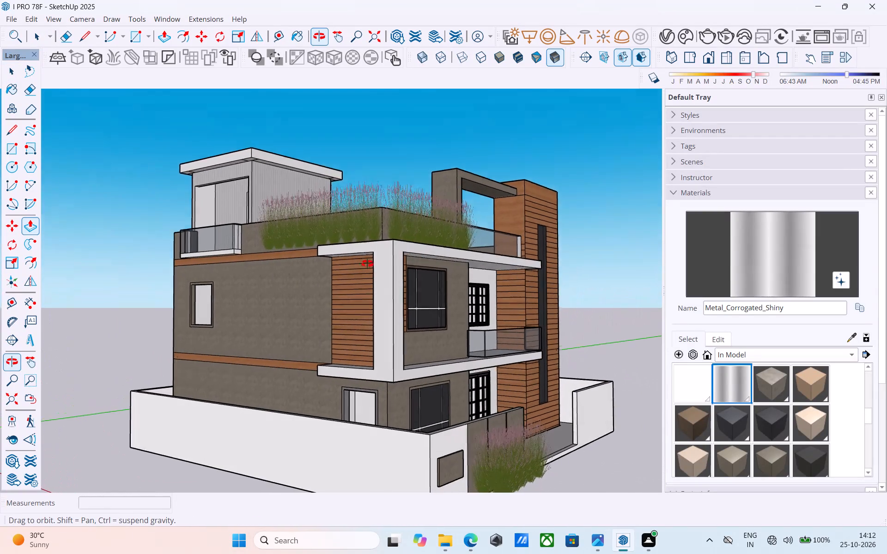
middle_drag(367, 264, 369, 262)
middle_drag(443, 268, 194, 278)
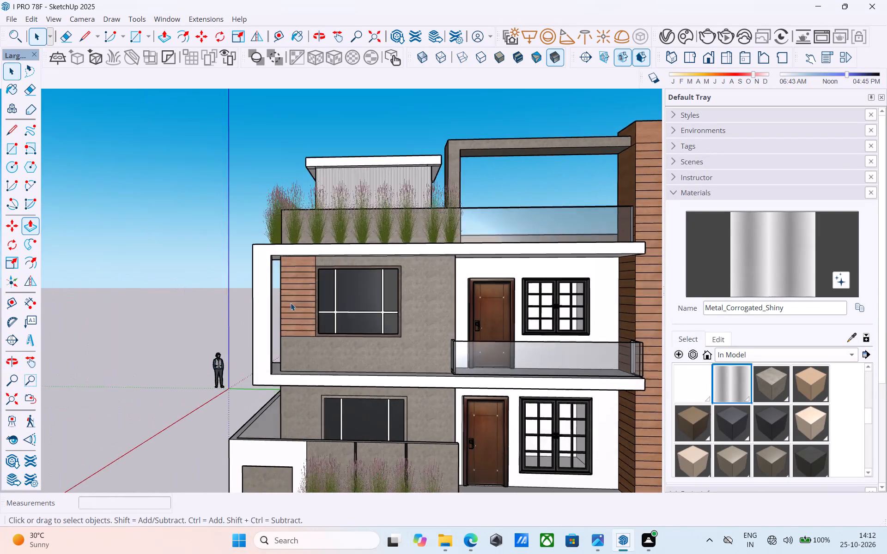
middle_drag(366, 302, 157, 324)
scroll(177, 318, down, 3)
middle_drag(213, 331, 298, 340)
scroll(148, 299, down, 3)
middle_drag(318, 332, 496, 340)
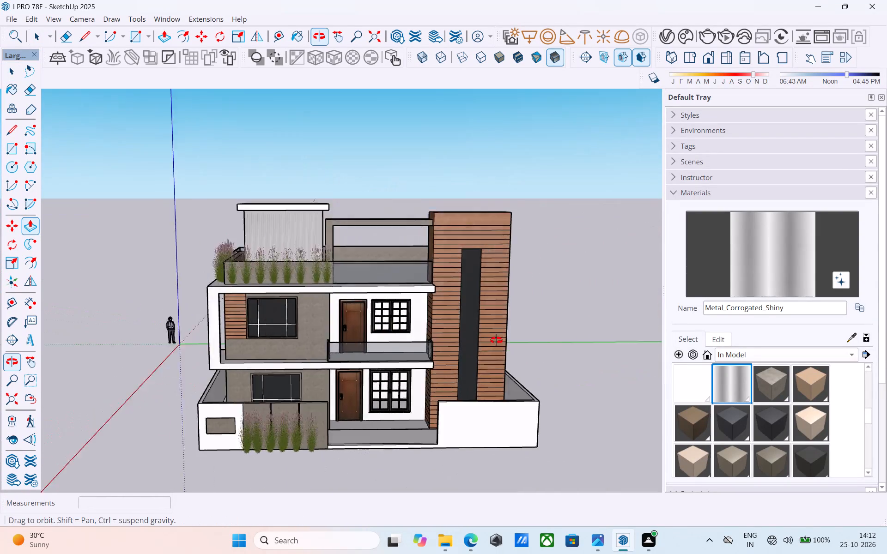
middle_drag(496, 340, 667, 375)
middle_drag(457, 365, 449, 329)
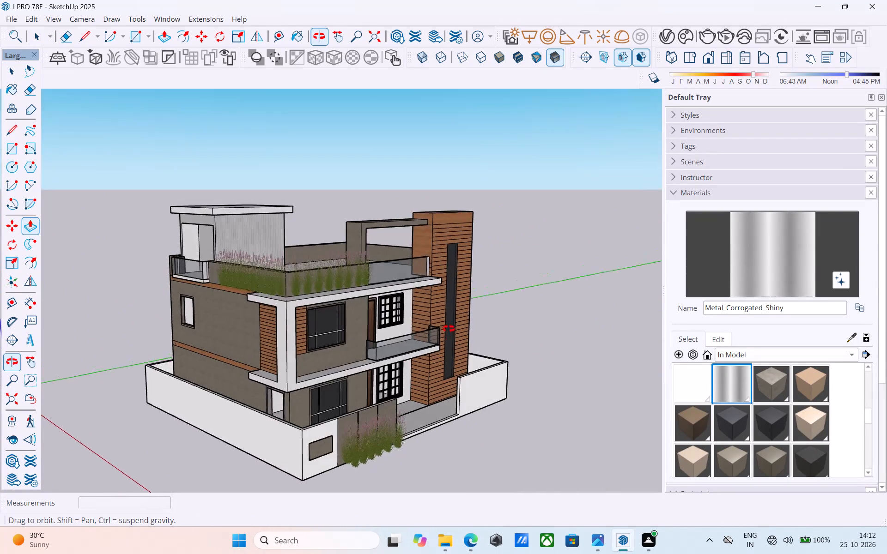
middle_drag(449, 329, 446, 322)
scroll(446, 322, up, 2)
middle_click(447, 322)
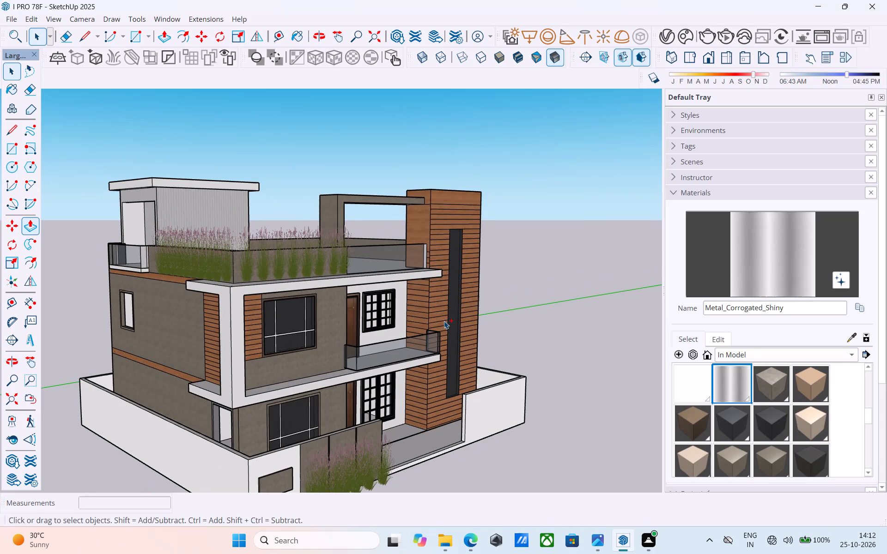
Save the house model.
key(ctrl+s)
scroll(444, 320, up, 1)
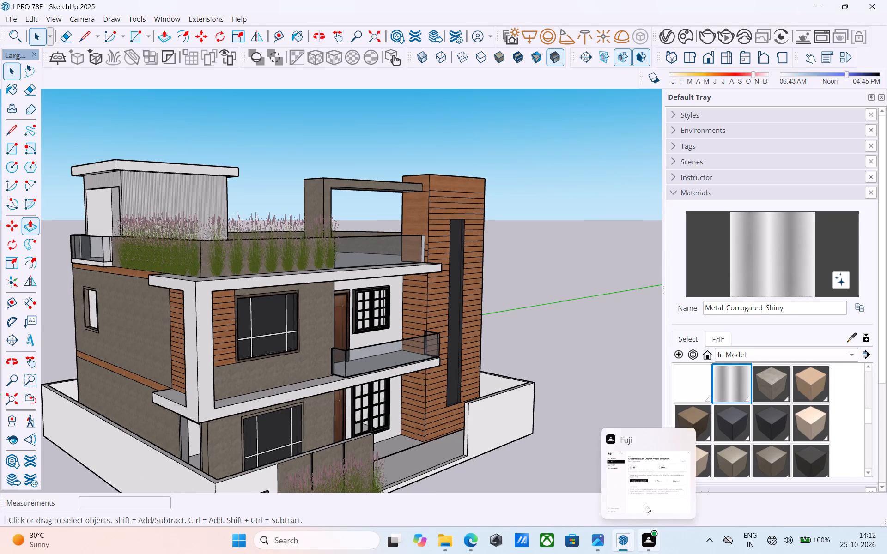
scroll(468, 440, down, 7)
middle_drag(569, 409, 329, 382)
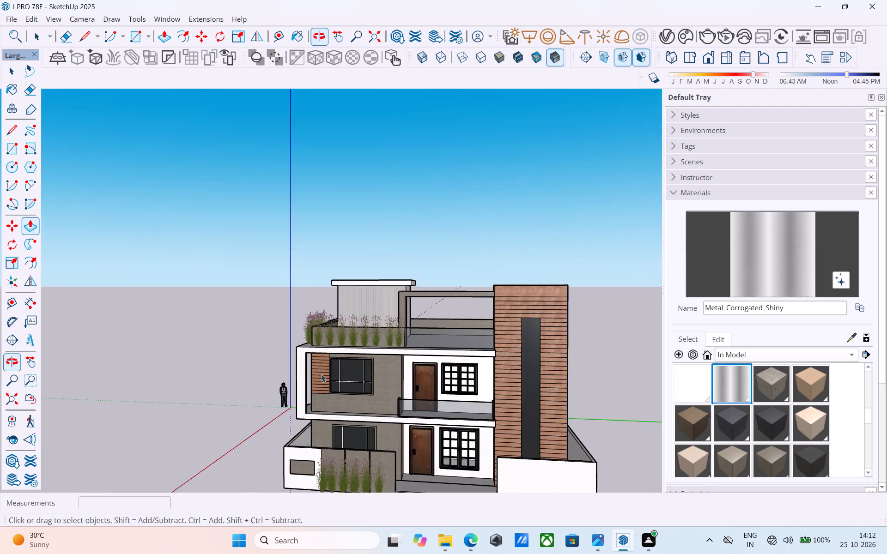
Examine the house's side wall, front windows, corner terrace and roof from close up and from above.
scroll(304, 361, down, 3)
middle_drag(320, 379, 137, 384)
middle_drag(426, 397, 297, 392)
scroll(297, 392, up, 8)
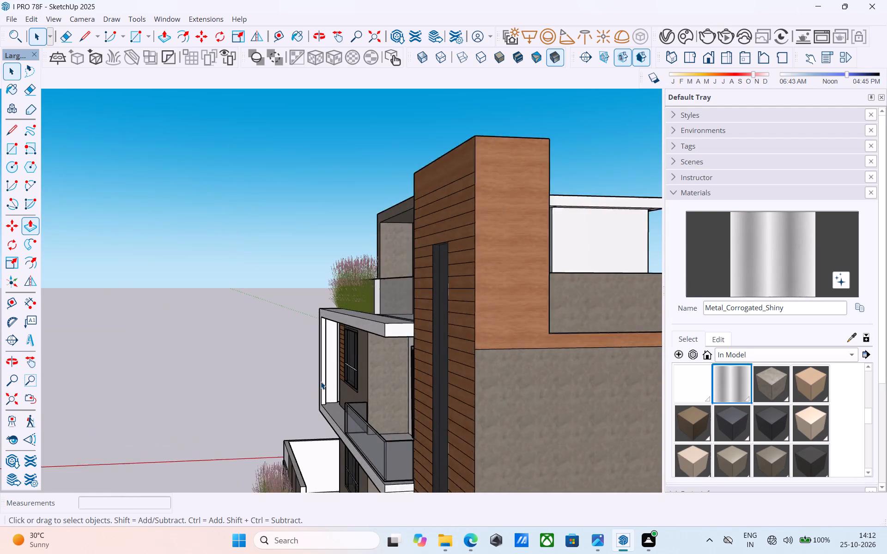
scroll(321, 381, up, 13)
middle_drag(295, 376, 280, 373)
scroll(284, 379, up, 4)
middle_drag(277, 373, 412, 403)
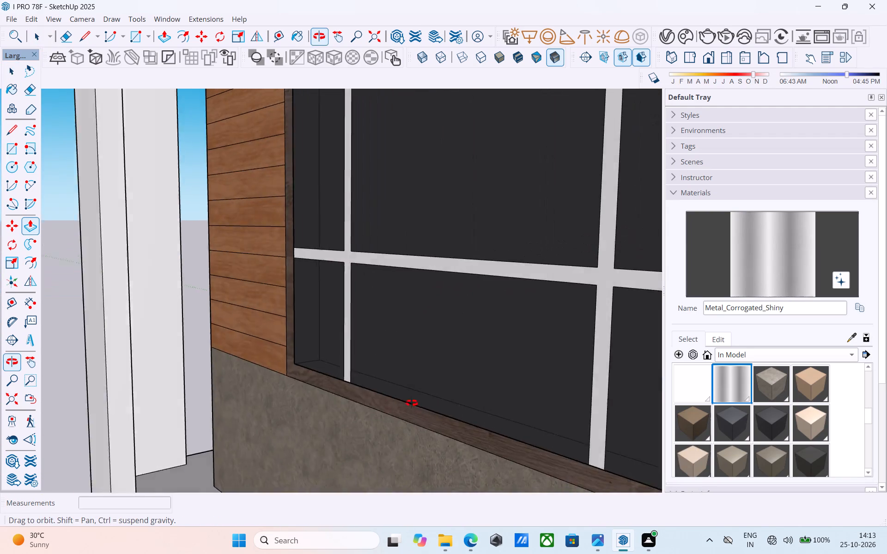
middle_drag(412, 403, 514, 409)
scroll(514, 401, down, 4)
middle_drag(348, 409, 512, 435)
scroll(515, 430, down, 4)
middle_drag(335, 415, 486, 435)
scroll(480, 419, down, 4)
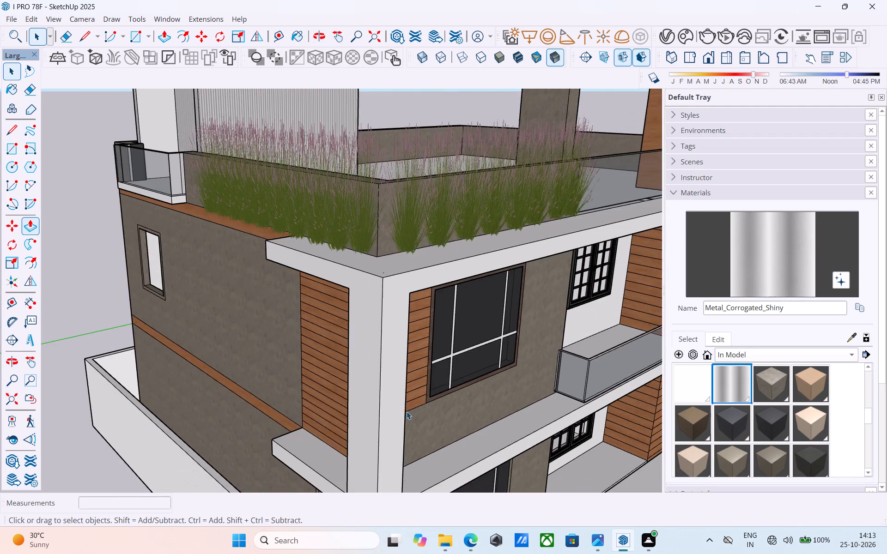
scroll(340, 364, down, 6)
middle_drag(361, 406, 361, 378)
scroll(332, 360, down, 4)
middle_drag(335, 368, 414, 373)
middle_drag(516, 384, 325, 398)
scroll(504, 409, down, 1)
shift+middle_drag(503, 408, 600, 509)
scroll(417, 463, up, 4)
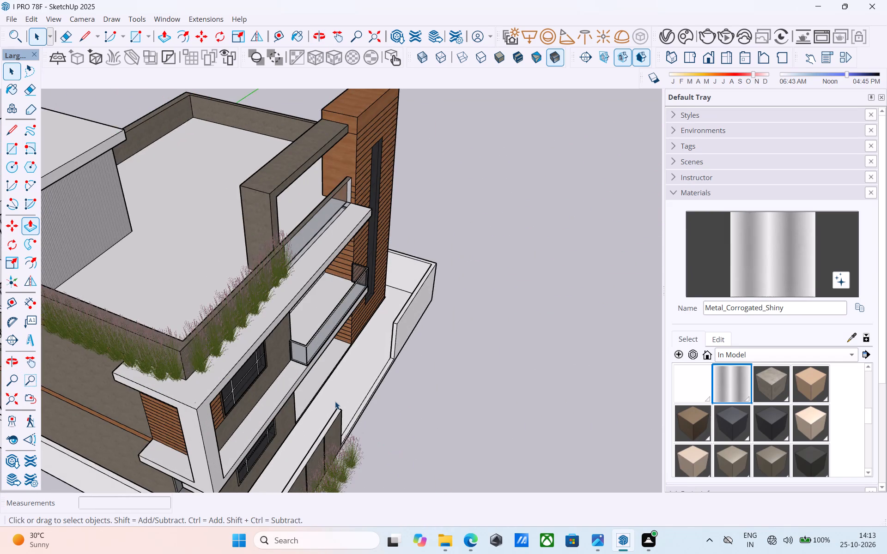
Paint the yard floor between the house and the boundary wall with Metal_Corrogated_Shiny.
click(335, 401)
shift+middle_drag(335, 401, 438, 357)
click(731, 387)
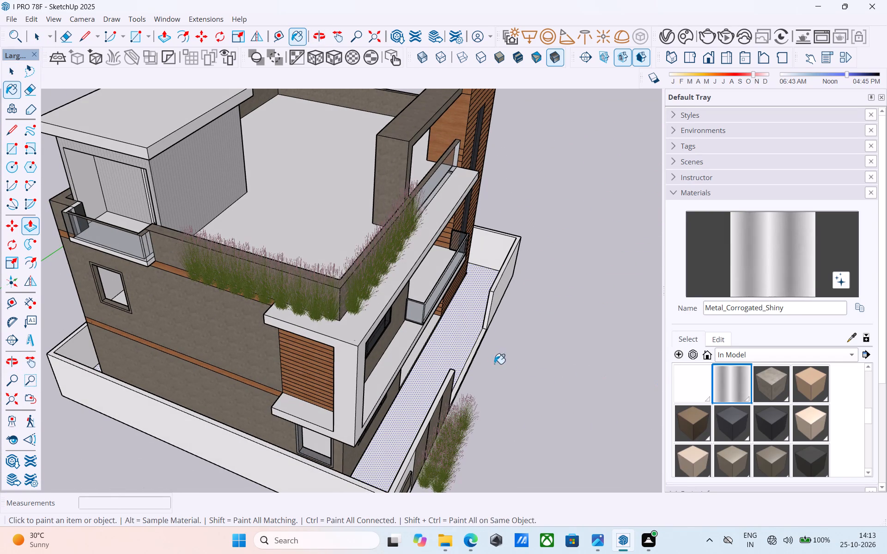
click(461, 360)
scroll(466, 362, down, 4)
middle_drag(466, 373, 267, 363)
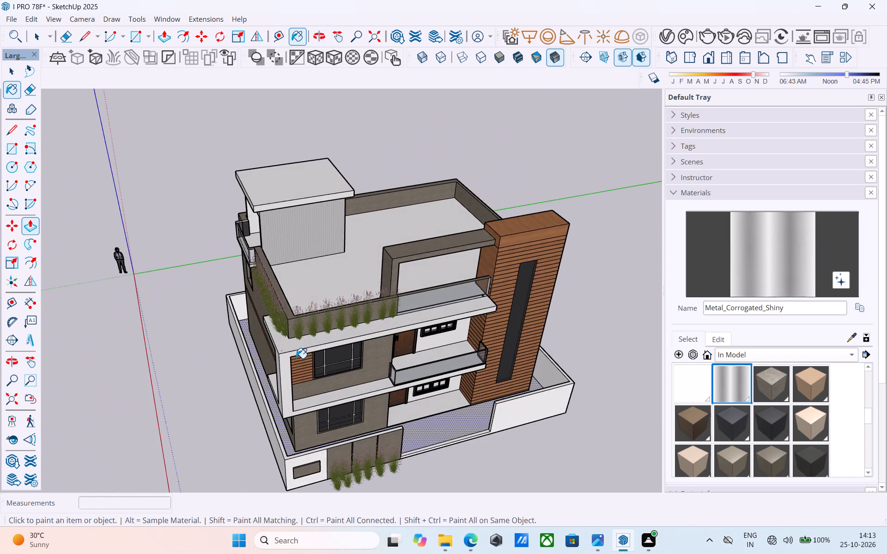
key(space)
click(583, 442)
Save the house model.
scroll(467, 416, up, 7)
key(ctrl+s)
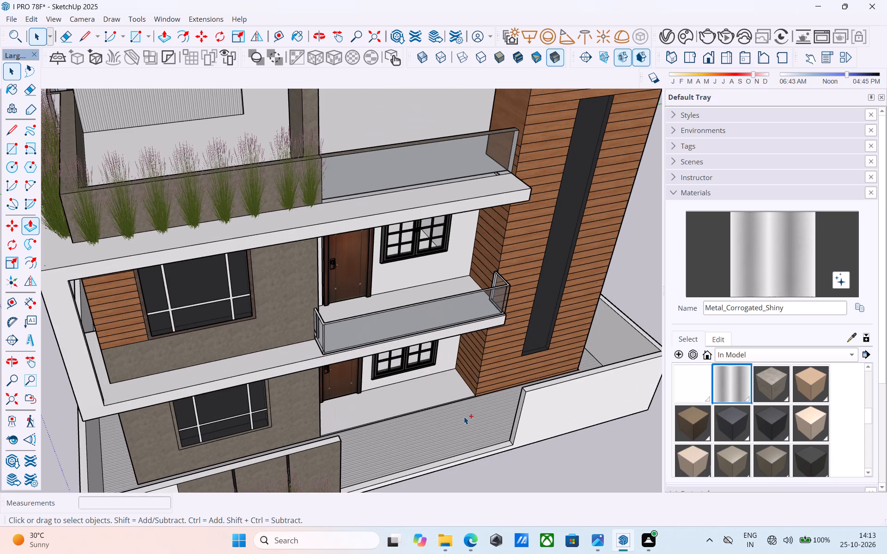
Examine the front facade and the underside of the base where the house meets the boundary wall's slab.
scroll(455, 438, down, 3)
middle_drag(455, 437, 402, 339)
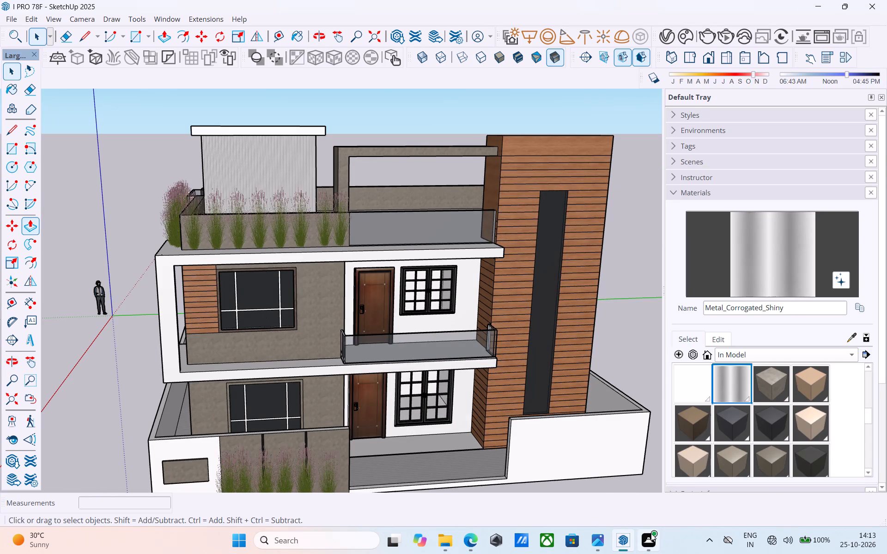
scroll(280, 307, down, 4)
middle_drag(298, 295, 273, 233)
scroll(261, 249, down, 5)
middle_drag(318, 282, 460, 216)
scroll(340, 360, up, 4)
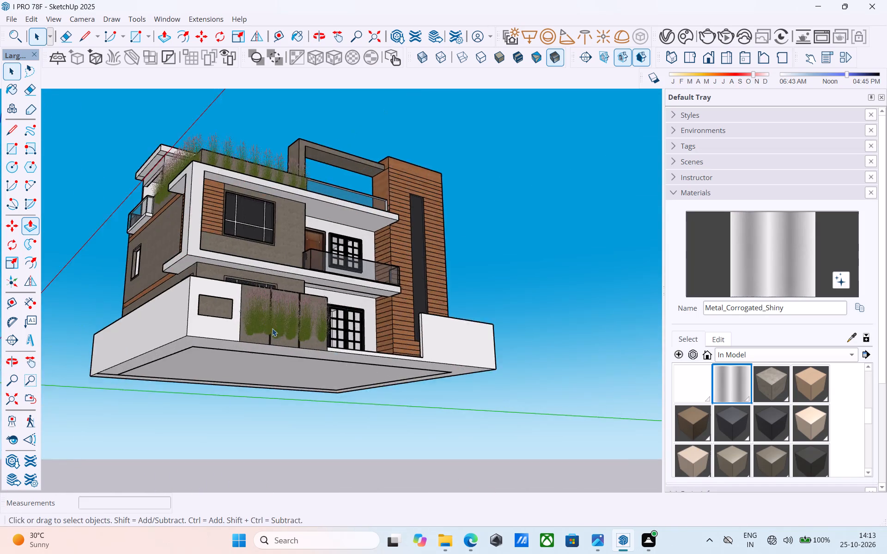
scroll(272, 328, up, 3)
middle_drag(228, 337, 233, 223)
scroll(207, 268, up, 4)
middle_drag(189, 286, 162, 356)
scroll(161, 354, up, 12)
middle_drag(162, 356, 161, 367)
scroll(179, 364, up, 6)
click(178, 363)
scroll(179, 363, up, 4)
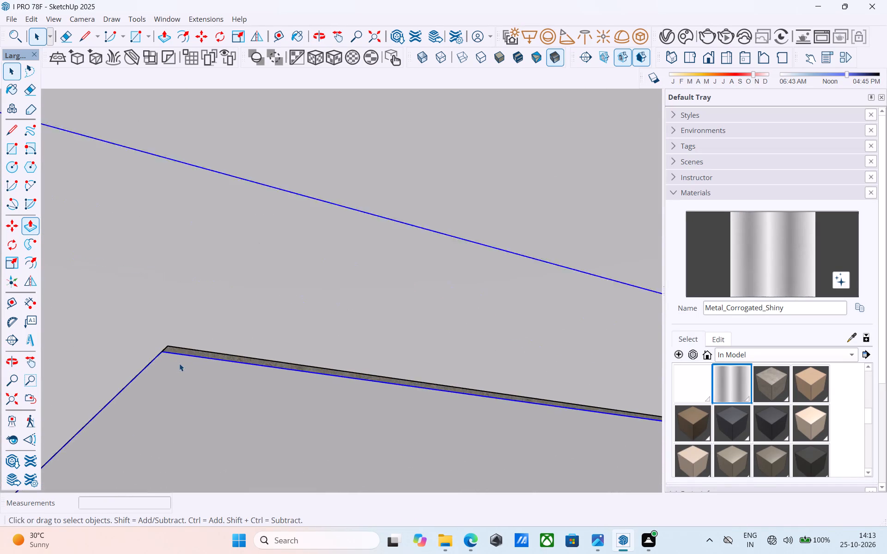
scroll(179, 363, up, 2)
middle_drag(179, 363, 254, 319)
scroll(235, 245, up, 1)
scroll(253, 319, down, 9)
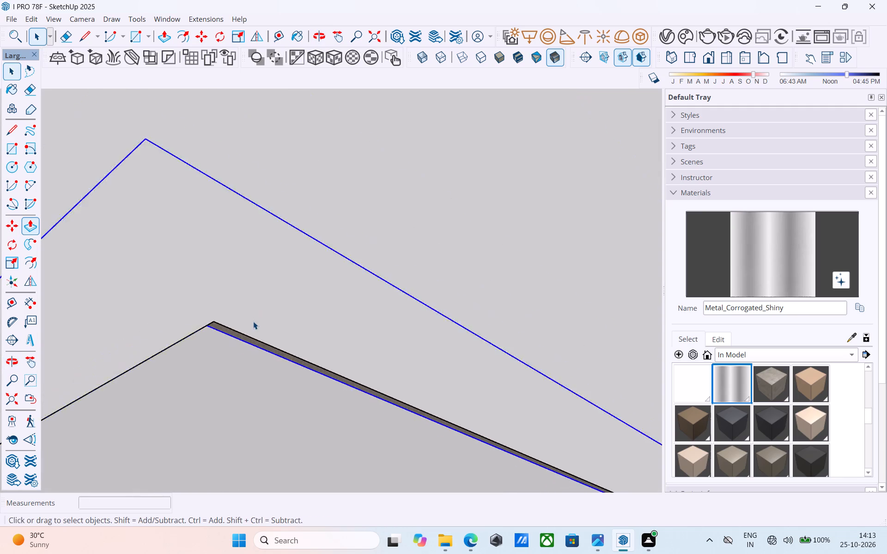
scroll(253, 321, down, 20)
scroll(253, 321, down, 1)
middle_drag(244, 334, 214, 378)
scroll(214, 383, down, 5)
click(481, 298)
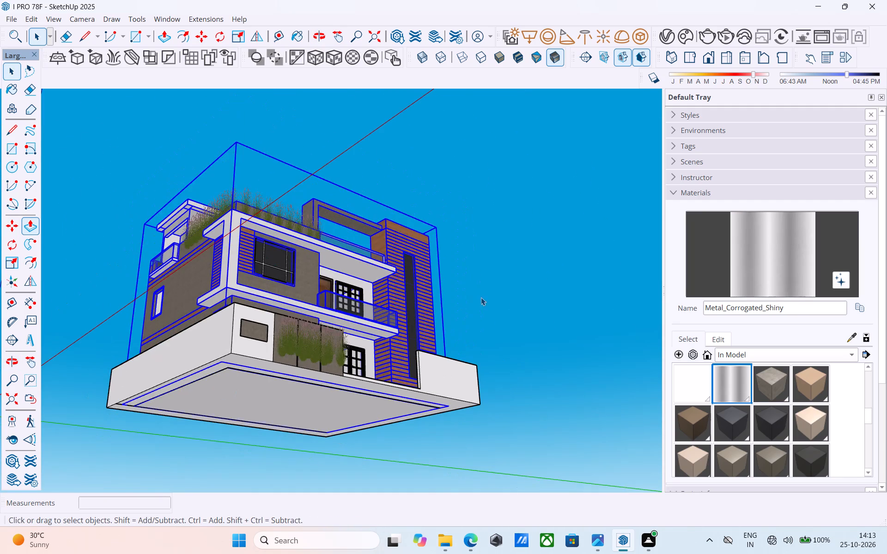
Open the house group to inspect the underside of its base up close, and close the group.
middle_drag(474, 294, 445, 320)
double_click(346, 323)
middle_drag(240, 399, 271, 339)
scroll(258, 352, up, 20)
scroll(258, 352, up, 5)
scroll(197, 335, down, 15)
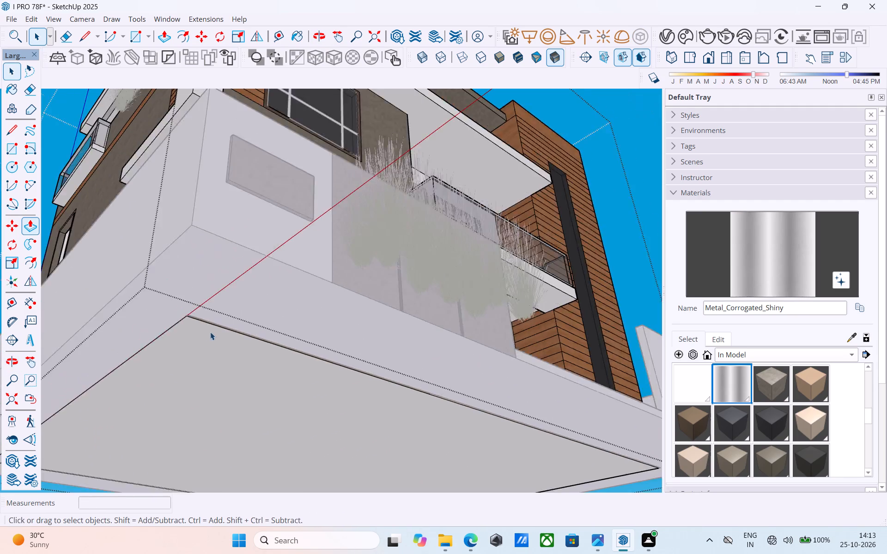
scroll(210, 332, down, 10)
click(560, 260)
Inside the house group, draw a 4' 6" by 3' 6" rectangle closing the side wall's upper window opening at its inner edge.
middle_drag(383, 255, 565, 330)
scroll(506, 264, down, 9)
middle_drag(474, 255, 494, 370)
scroll(335, 287, up, 10)
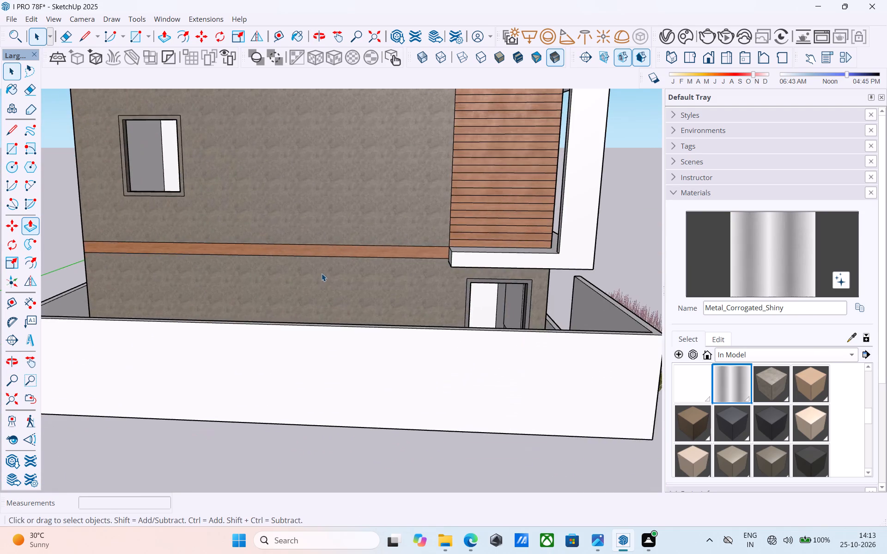
scroll(321, 272, down, 4)
middle_drag(309, 289, 384, 317)
scroll(508, 269, down, 5)
middle_drag(396, 270, 340, 248)
scroll(338, 247, up, 10)
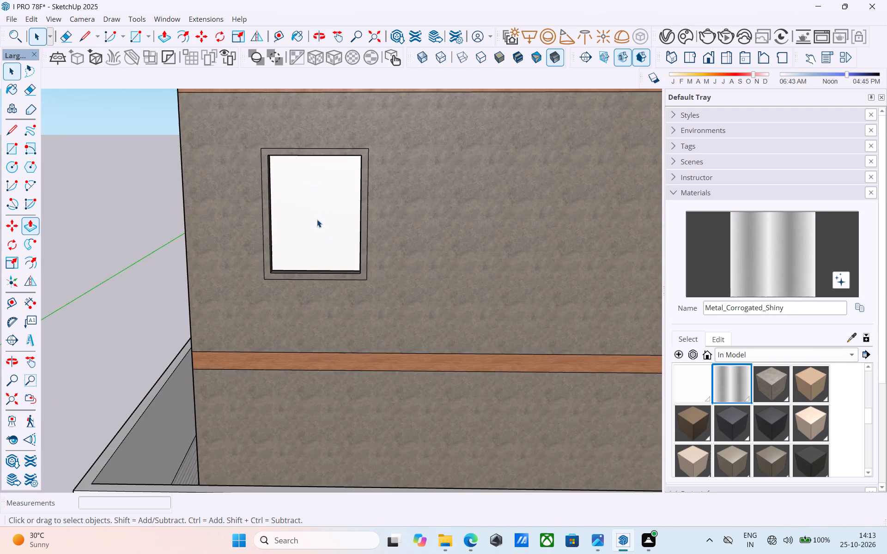
middle_drag(311, 218, 290, 208)
scroll(291, 208, down, 3)
middle_drag(291, 208, 273, 233)
scroll(246, 208, up, 2)
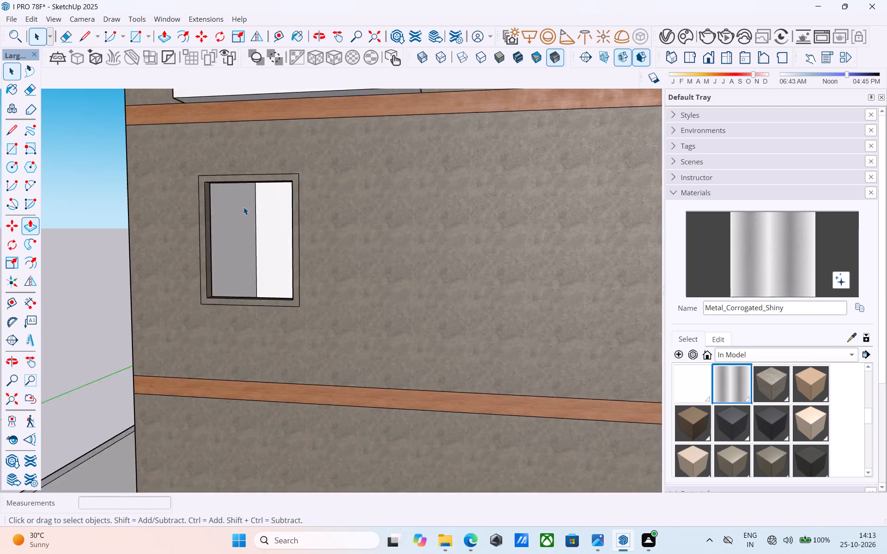
scroll(243, 207, up, 2)
double_click(348, 220)
scroll(349, 218, down, 5)
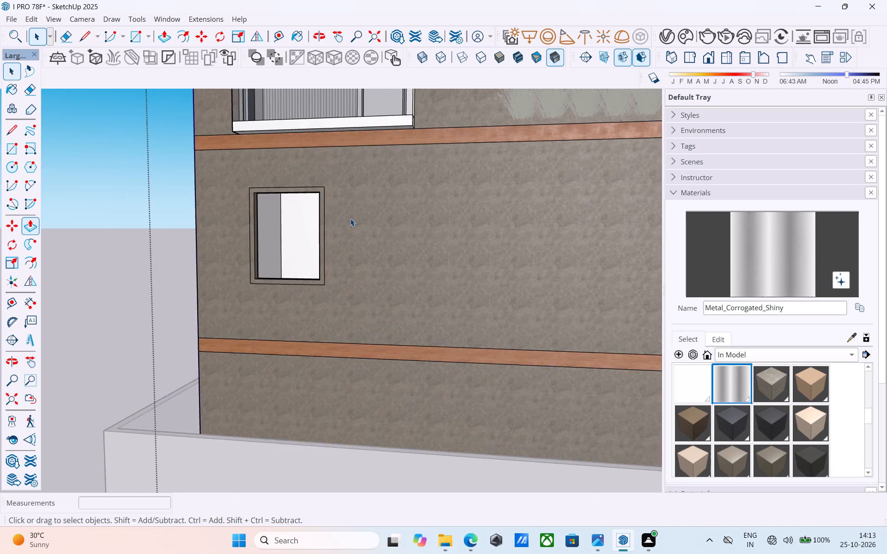
middle_drag(348, 218, 358, 199)
key(r)
scroll(333, 196, up, 6)
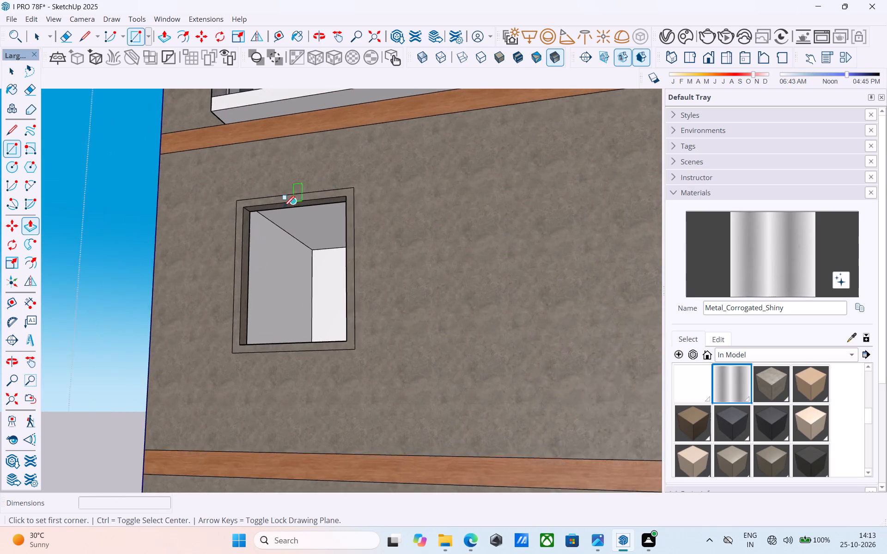
scroll(284, 208, up, 5)
click(226, 210)
scroll(239, 190, down, 12)
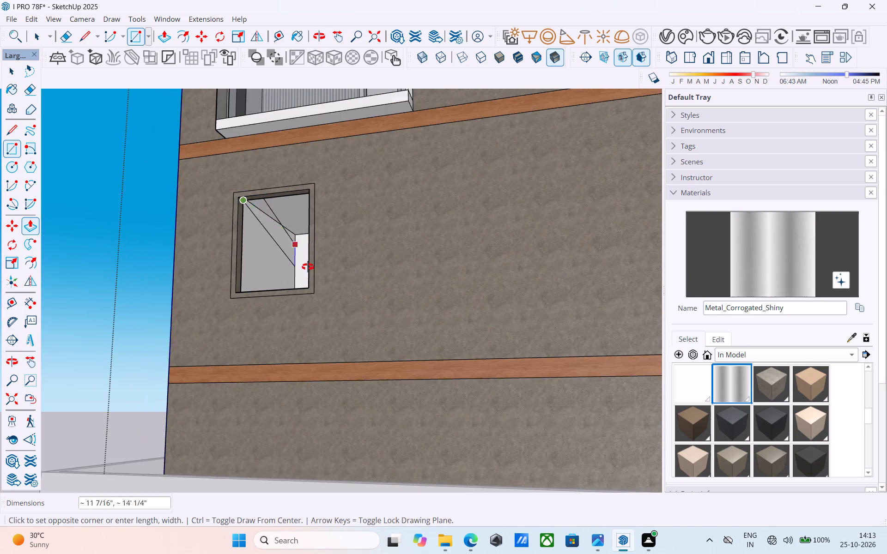
middle_drag(301, 258, 436, 374)
scroll(437, 377, up, 6)
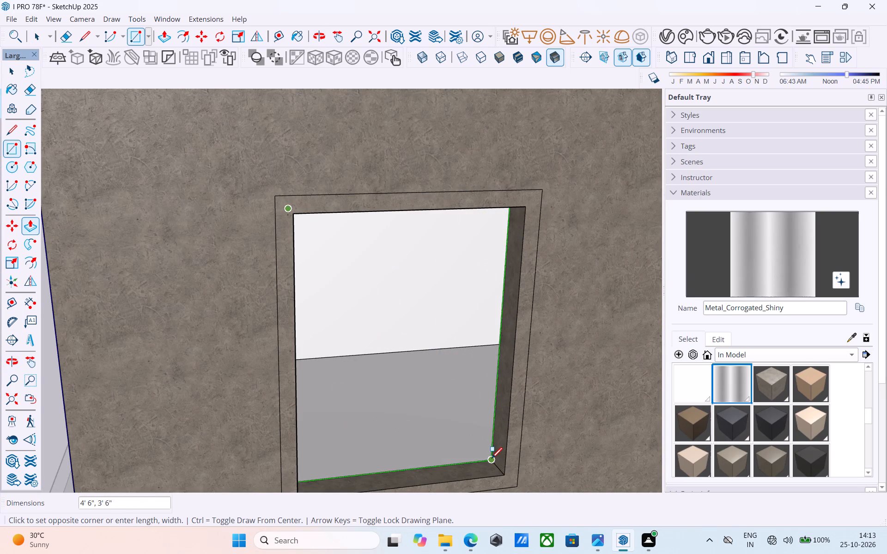
click(492, 459)
Draw a 3' 6" by 5' 6" rectangle closing the side wall's ground-floor window opening at its inner edge.
scroll(491, 459, down, 5)
scroll(491, 459, up, 1)
scroll(491, 459, down, 20)
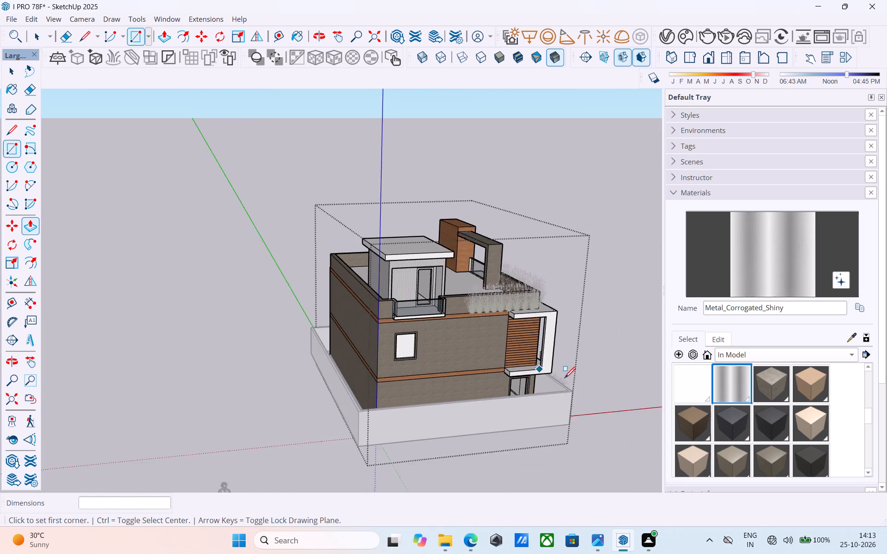
middle_drag(558, 373, 509, 333)
scroll(541, 398, up, 20)
scroll(541, 398, up, 5)
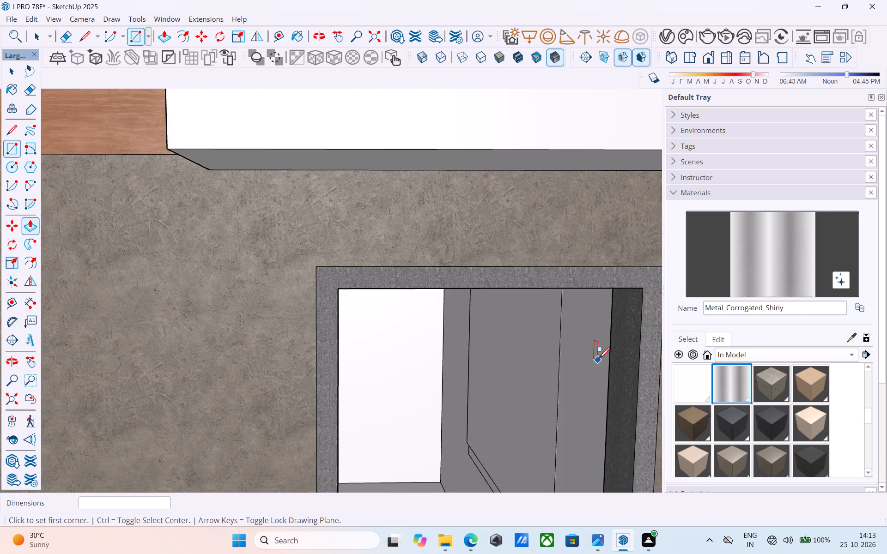
middle_drag(599, 364, 626, 315)
click(619, 261)
scroll(608, 242, down, 4)
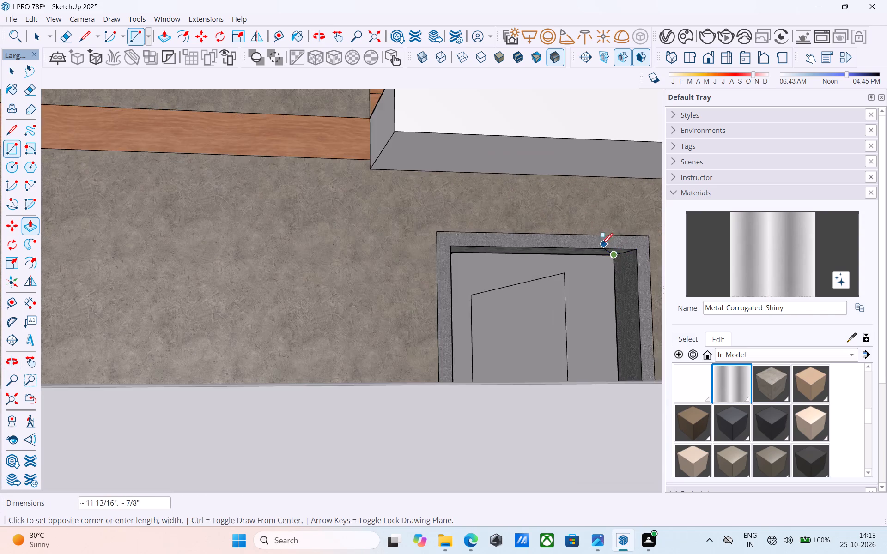
scroll(602, 245, down, 5)
middle_drag(580, 306, 441, 348)
scroll(435, 349, down, 5)
middle_drag(425, 362, 367, 432)
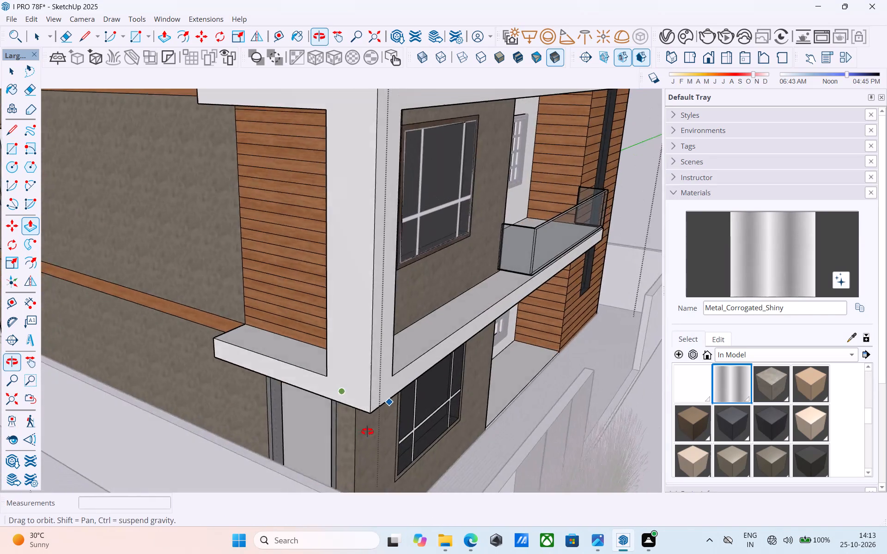
middle_drag(367, 432, 290, 466)
scroll(250, 479, up, 12)
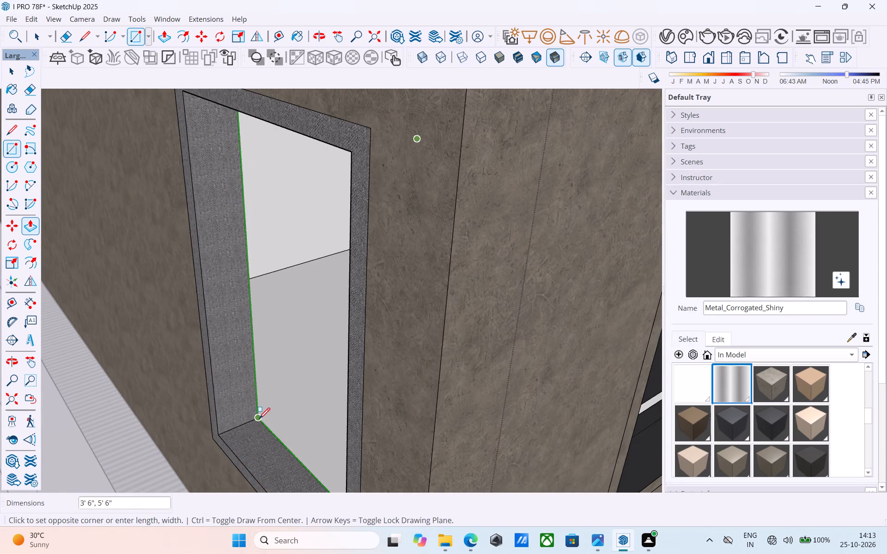
click(259, 418)
Paint the recessed panels of the side wall's ground-floor and upper windows with ThomThom - Buttons2.
scroll(261, 418, down, 6)
middle_drag(252, 426, 330, 417)
scroll(277, 406, down, 5)
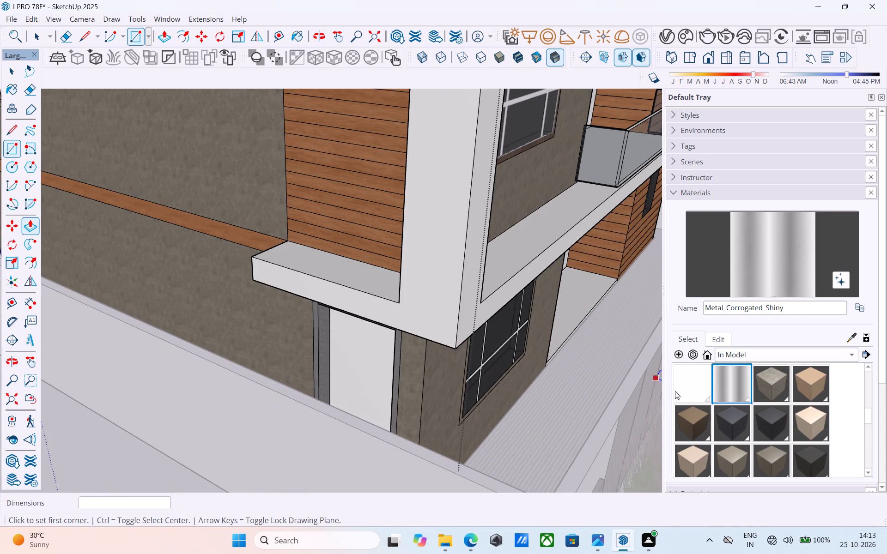
click(774, 417)
click(348, 372)
scroll(454, 362, down, 5)
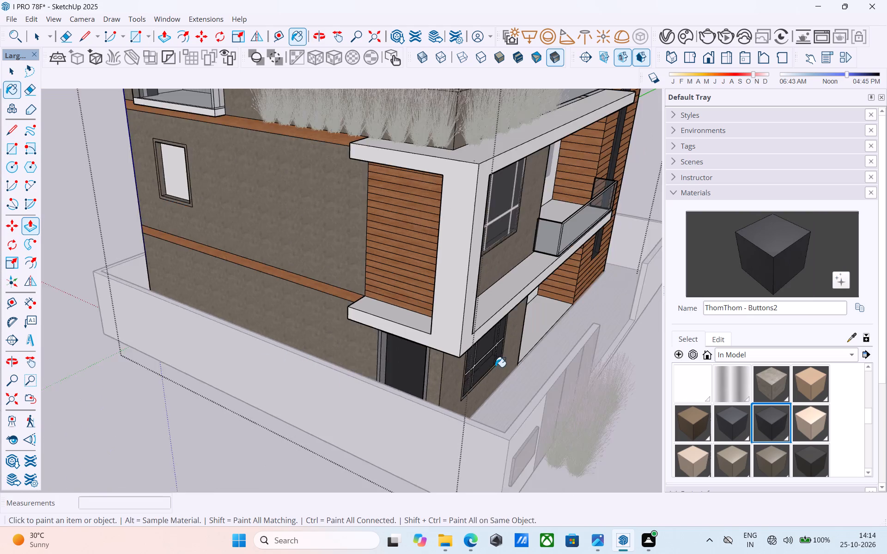
scroll(495, 367, down, 5)
scroll(291, 236, up, 6)
click(252, 229)
Draw a second rectangle across the side wall's upper window opening, flush with the outer frame.
scroll(244, 288, down, 4)
middle_drag(247, 287, 242, 285)
key(r)
scroll(240, 285, up, 17)
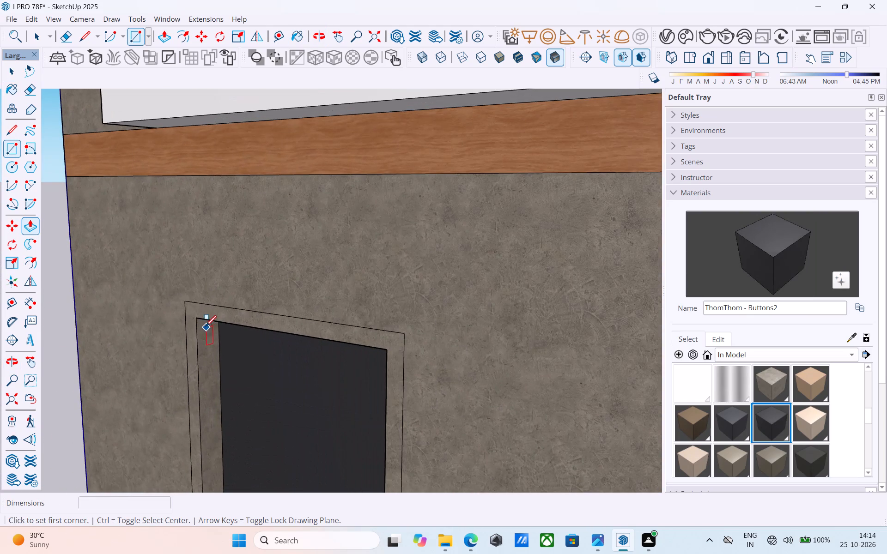
click(200, 317)
scroll(210, 234, down, 13)
middle_drag(220, 257, 261, 334)
scroll(261, 334, up, 9)
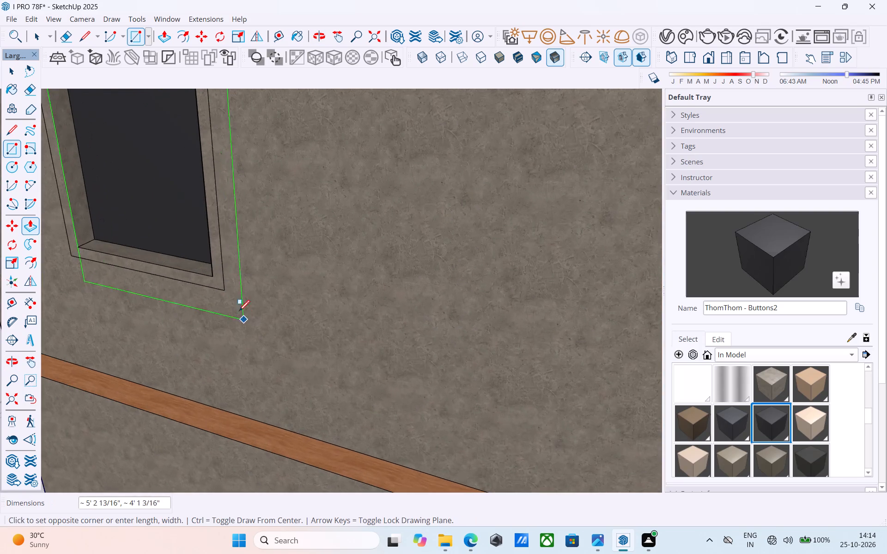
click(212, 276)
Draw a 5' 6" by 3' 6" rectangle across the side wall's ground-floor window opening, flush with its outer frame.
scroll(176, 243, down, 20)
scroll(176, 243, down, 1)
middle_drag(326, 325, 325, 312)
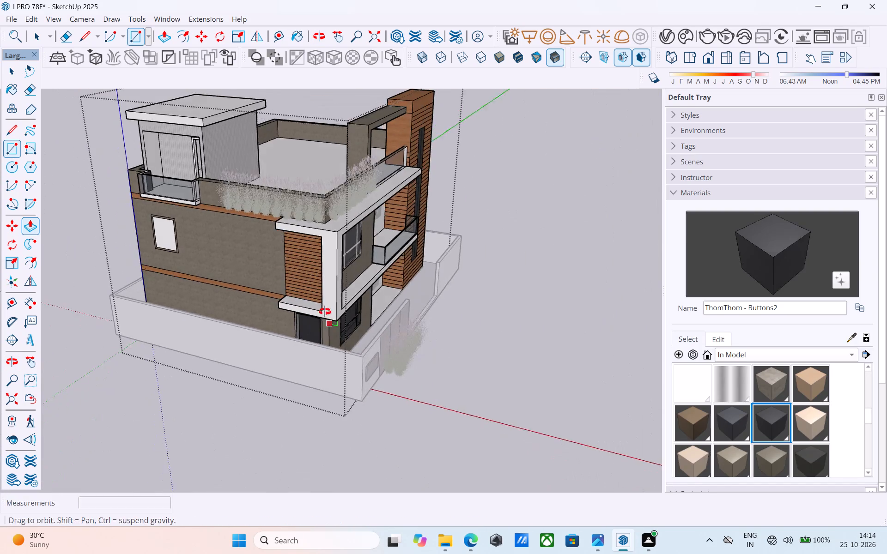
middle_drag(325, 312, 323, 306)
scroll(321, 311, up, 19)
click(232, 260)
scroll(229, 249, down, 2)
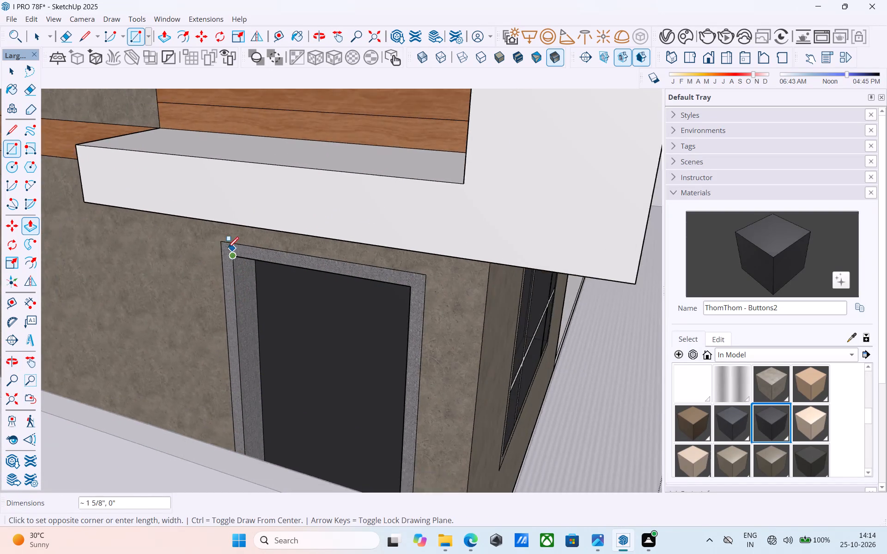
scroll(228, 249, down, 8)
middle_drag(251, 355, 200, 419)
scroll(229, 403, up, 6)
middle_drag(291, 395, 244, 407)
scroll(261, 411, up, 7)
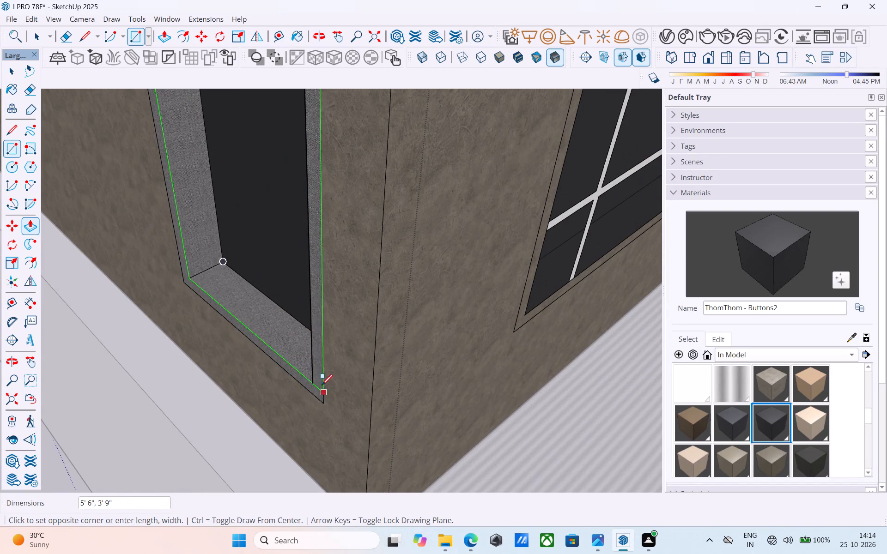
click(312, 381)
Paint the ground-floor side window's outer pane with Glass_Basic_01.
scroll(759, 402, down, 5)
scroll(759, 402, up, 1)
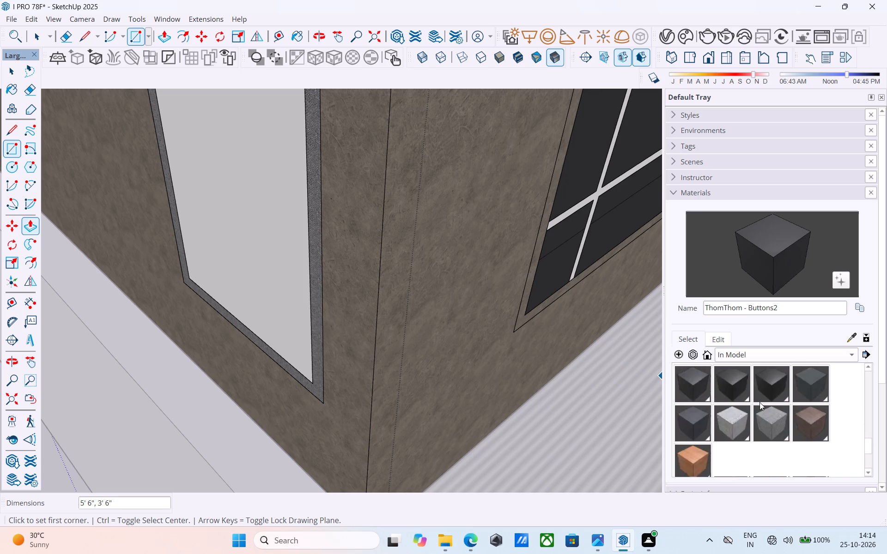
scroll(759, 402, up, 7)
click(706, 418)
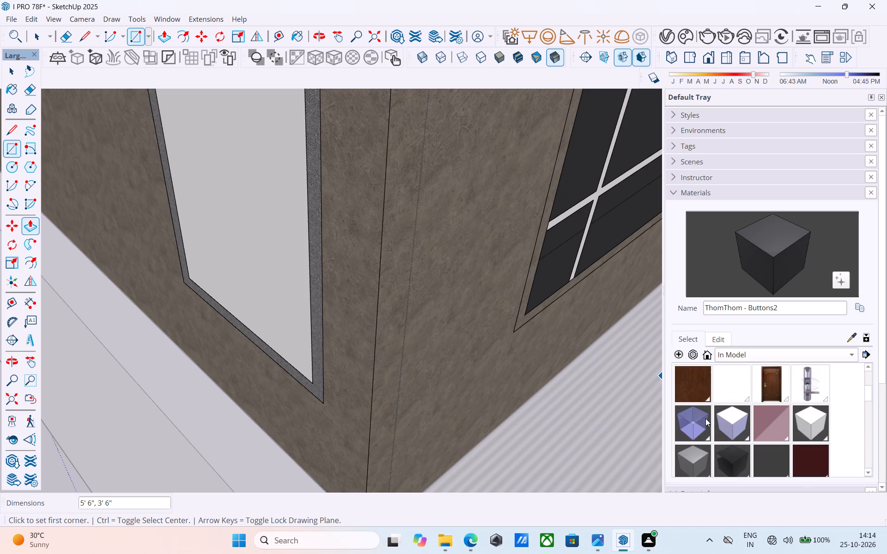
click(281, 260)
scroll(289, 308, down, 17)
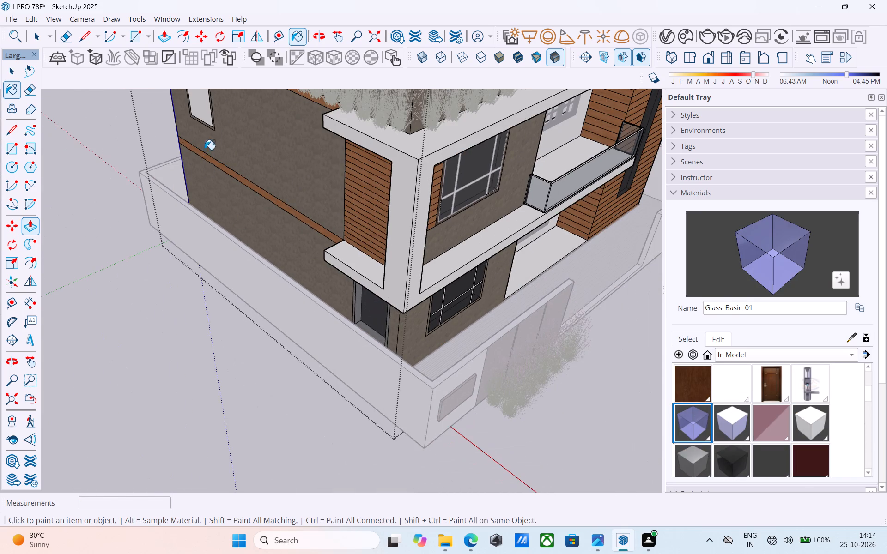
Paint the side wall's upper window outer pane with Glass_Basic_01.
scroll(210, 177, down, 8)
scroll(229, 163, up, 13)
click(224, 200)
scroll(225, 205, down, 5)
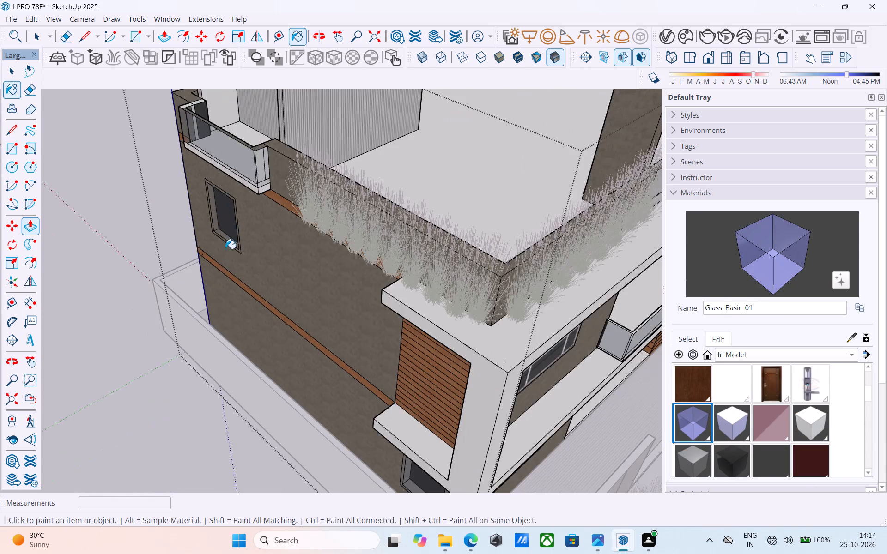
Leave editing of the house group and save the model.
middle_drag(223, 270, 197, 204)
scroll(193, 208, down, 4)
middle_drag(211, 257, 151, 178)
middle_drag(228, 254, 336, 251)
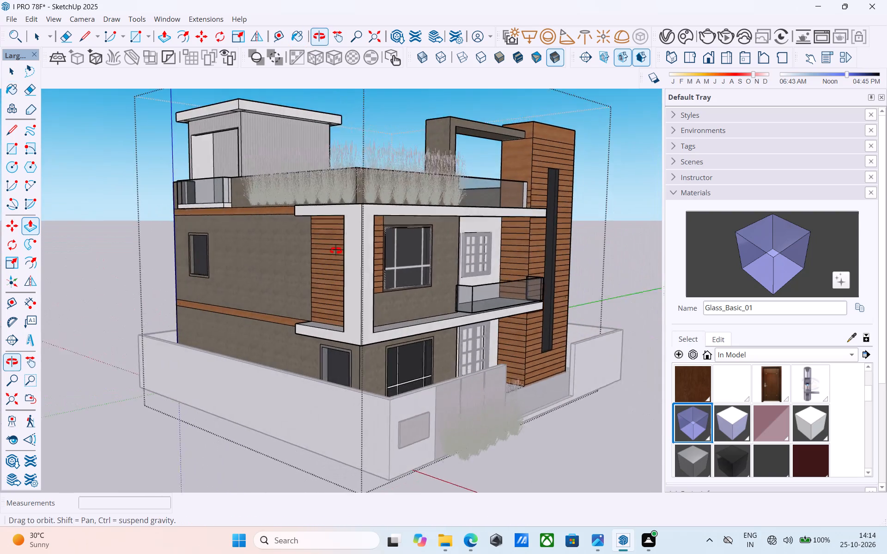
middle_drag(336, 251, 336, 251)
scroll(337, 252, up, 4)
key(ctrl+s)
key(space)
scroll(339, 252, down, 6)
middle_drag(327, 259, 220, 279)
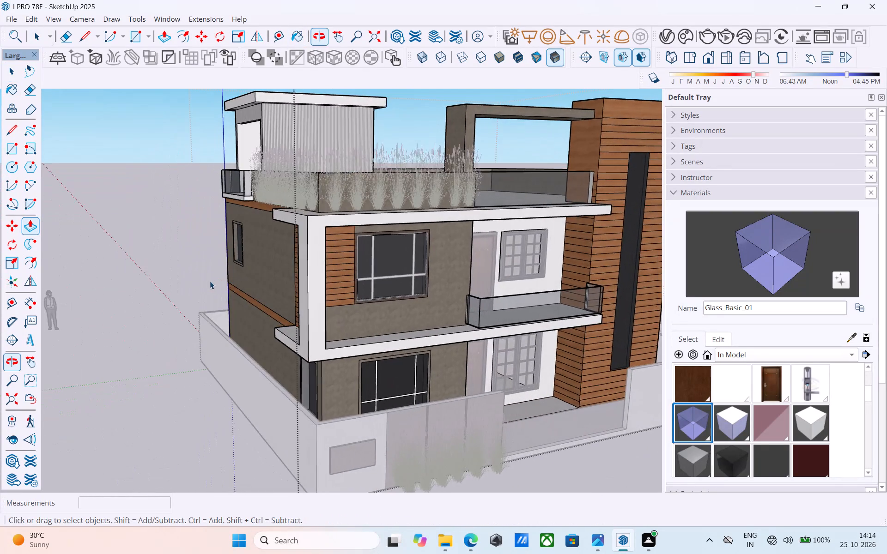
click(187, 272)
scroll(177, 271, down, 6)
middle_click(208, 287)
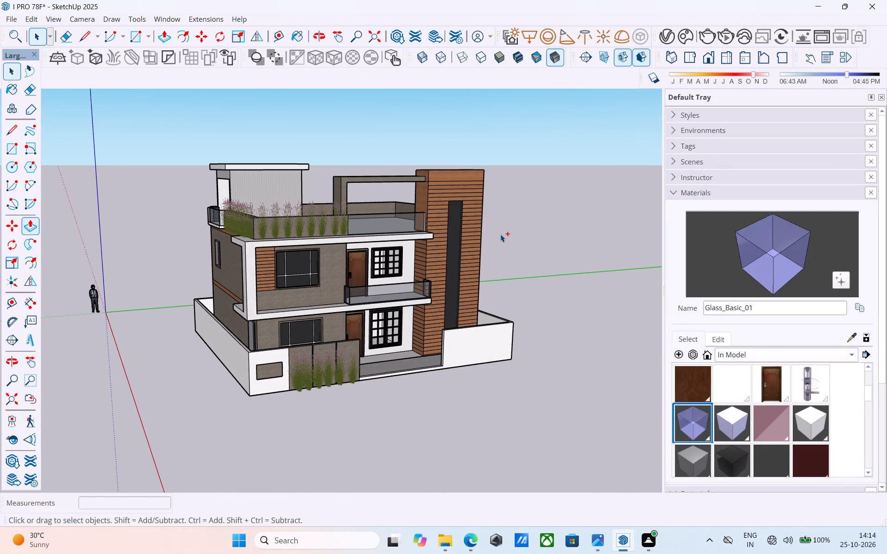
key(ctrl+s)
Inspect the house exterior from the front, the sides and a low angle.
scroll(432, 251, down, 2)
middle_drag(386, 247, 143, 263)
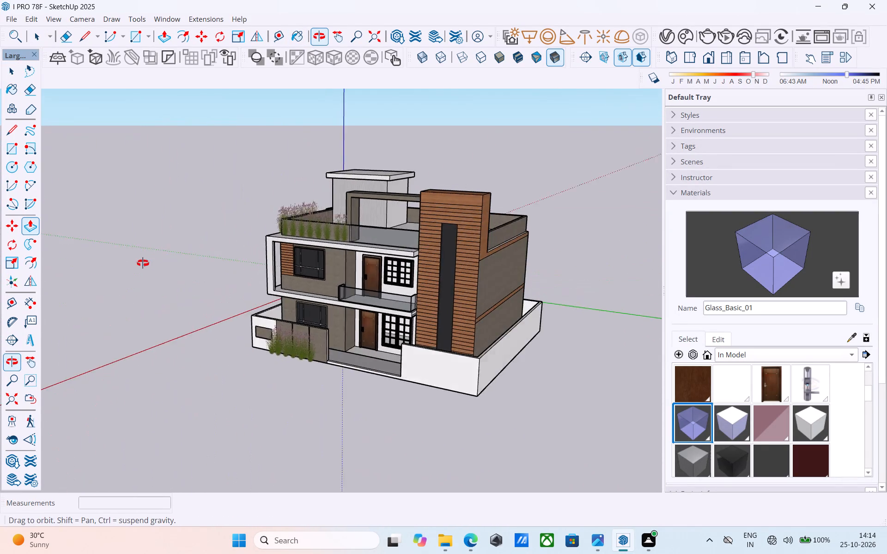
middle_drag(143, 263, 479, 144)
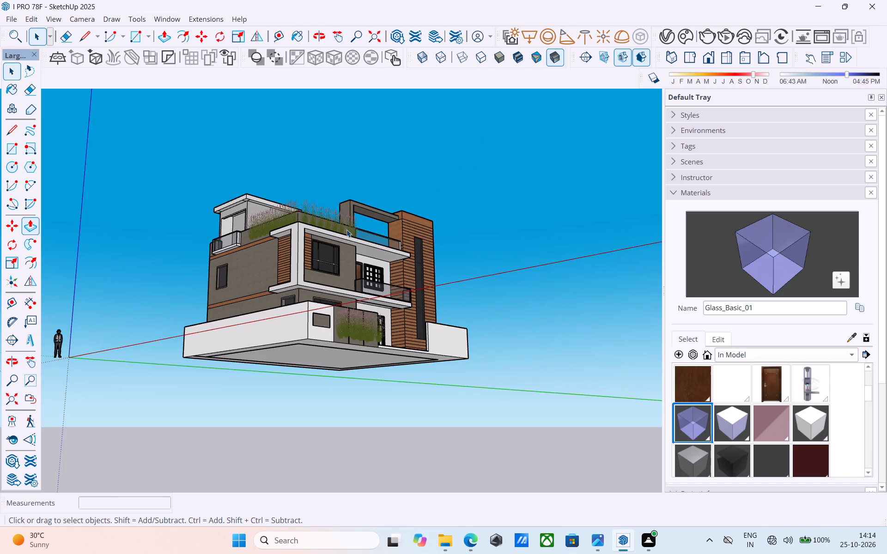
middle_drag(346, 230, 201, 329)
scroll(436, 252, up, 5)
middle_drag(417, 261, 335, 259)
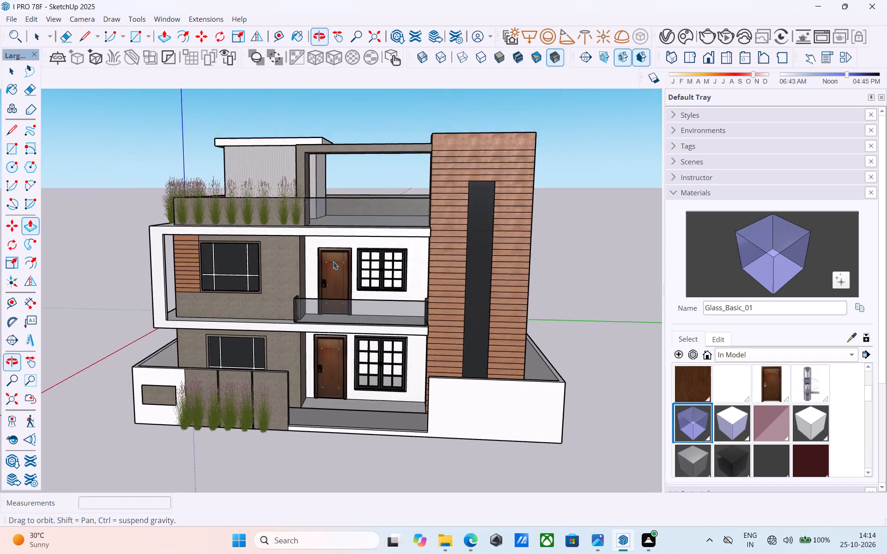
scroll(307, 314, down, 4)
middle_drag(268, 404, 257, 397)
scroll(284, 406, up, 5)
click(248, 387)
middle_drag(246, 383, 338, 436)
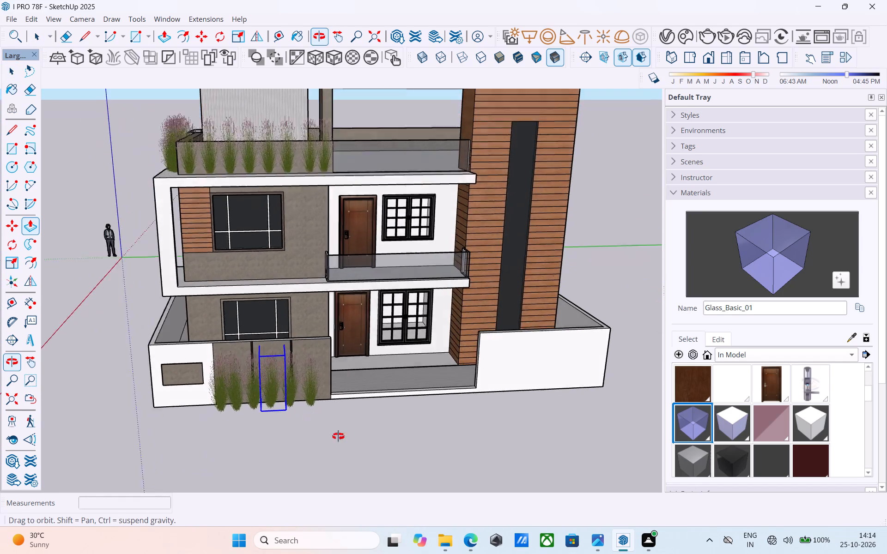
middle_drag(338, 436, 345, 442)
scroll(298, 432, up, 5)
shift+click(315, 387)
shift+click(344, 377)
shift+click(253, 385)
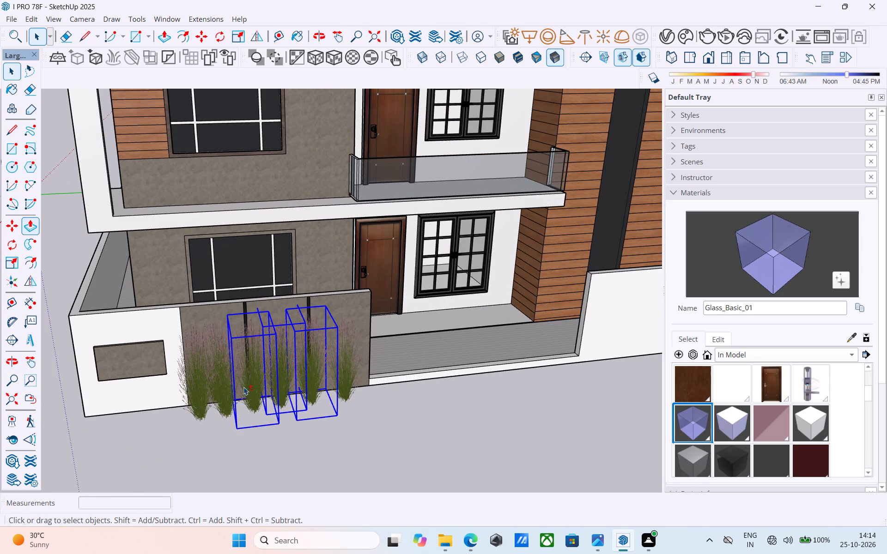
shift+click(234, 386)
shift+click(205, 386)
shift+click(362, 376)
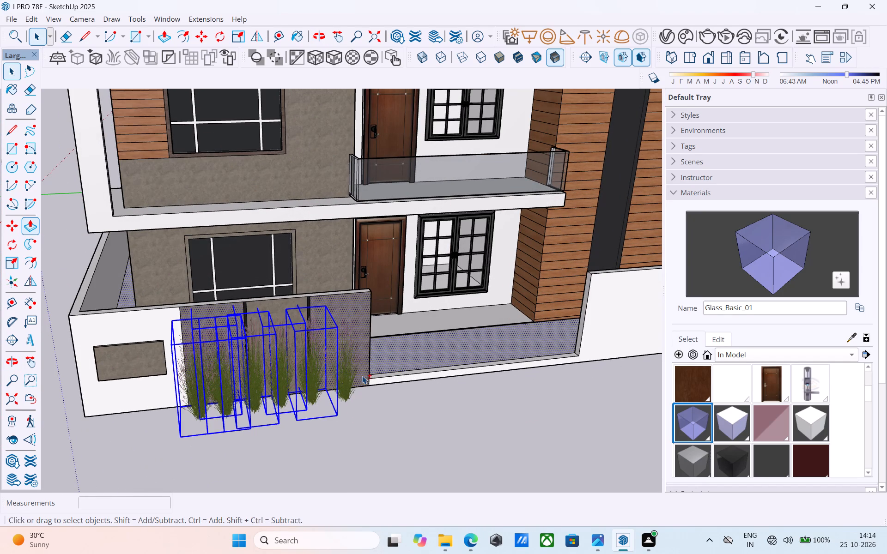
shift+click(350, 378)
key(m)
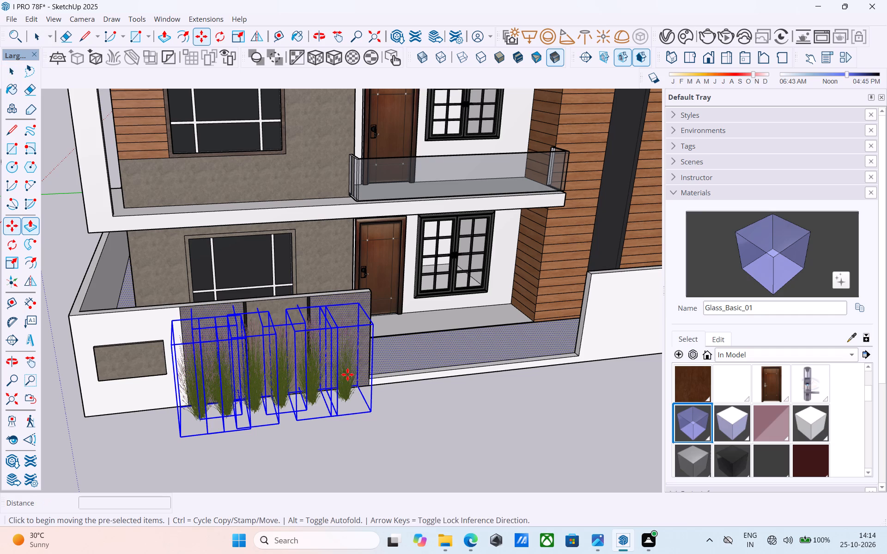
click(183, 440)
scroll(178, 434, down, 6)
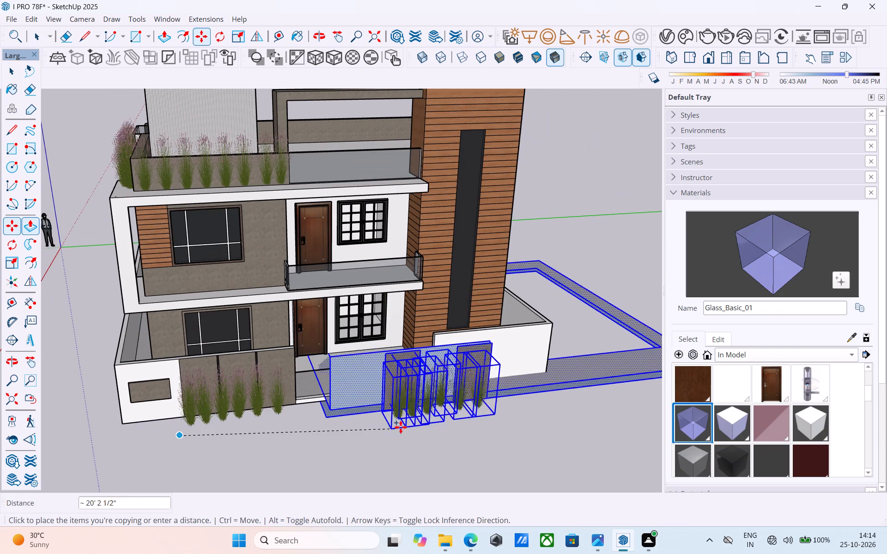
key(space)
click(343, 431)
Copy the six grass clumps at the grey front wall about 27' 11" along the green axis, in front of the white boundary wall.
middle_drag(290, 413, 331, 434)
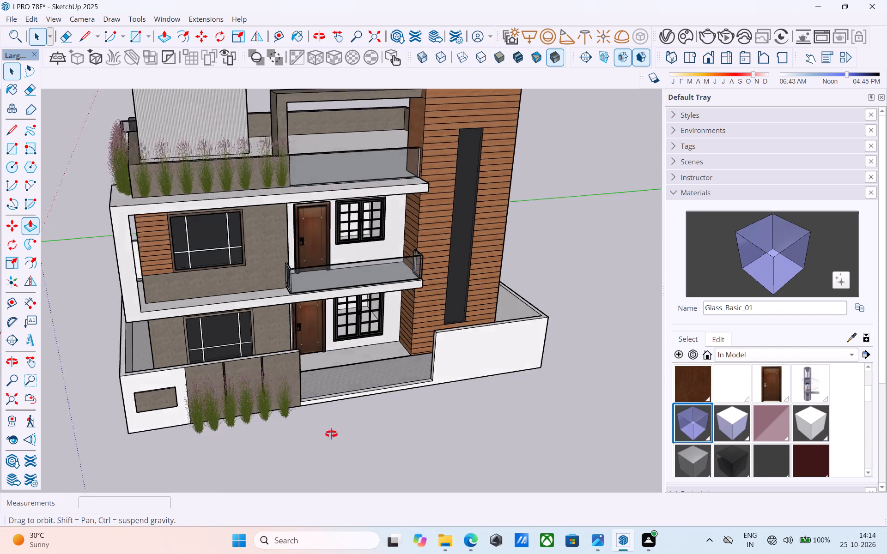
middle_drag(331, 434, 561, 454)
scroll(404, 452, up, 4)
click(356, 456)
shift+scroll(377, 435, up, 4)
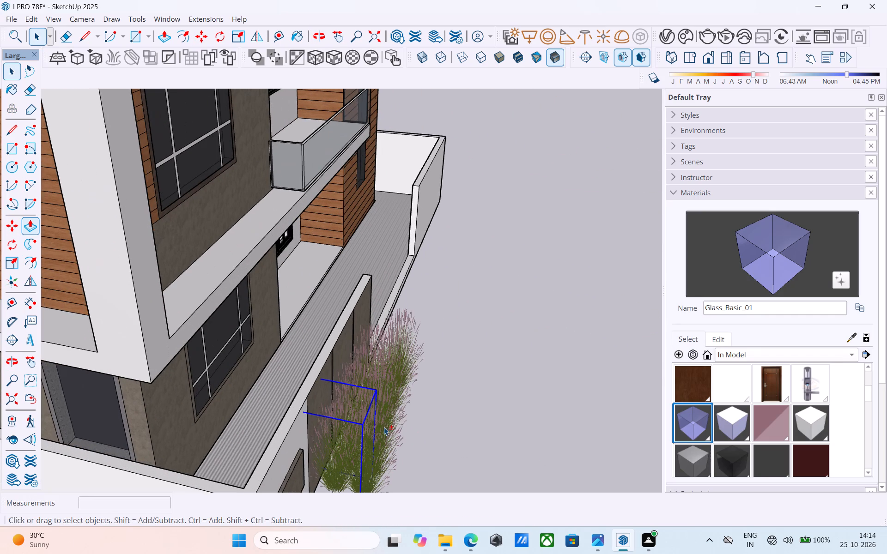
shift+click(409, 385)
shift+click(379, 375)
shift+click(374, 444)
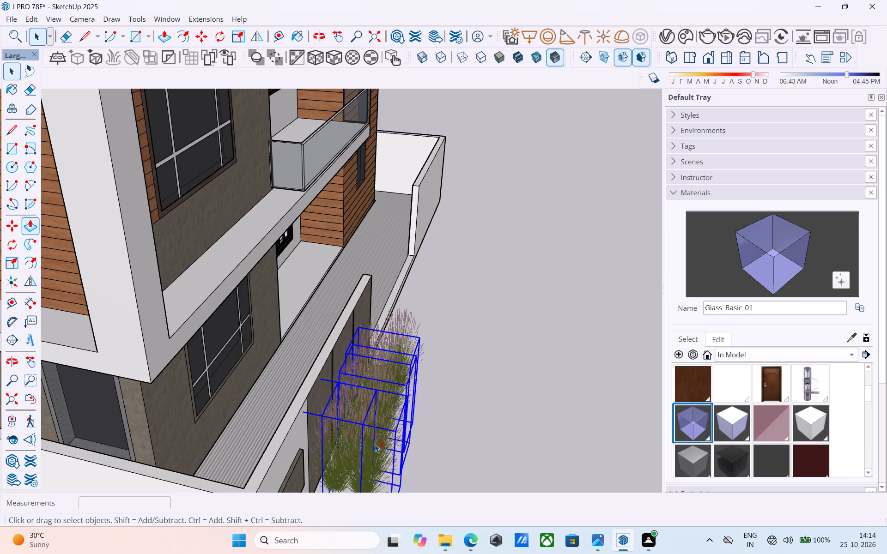
shift+click(406, 315)
shift+middle_drag(422, 339, 282, 313)
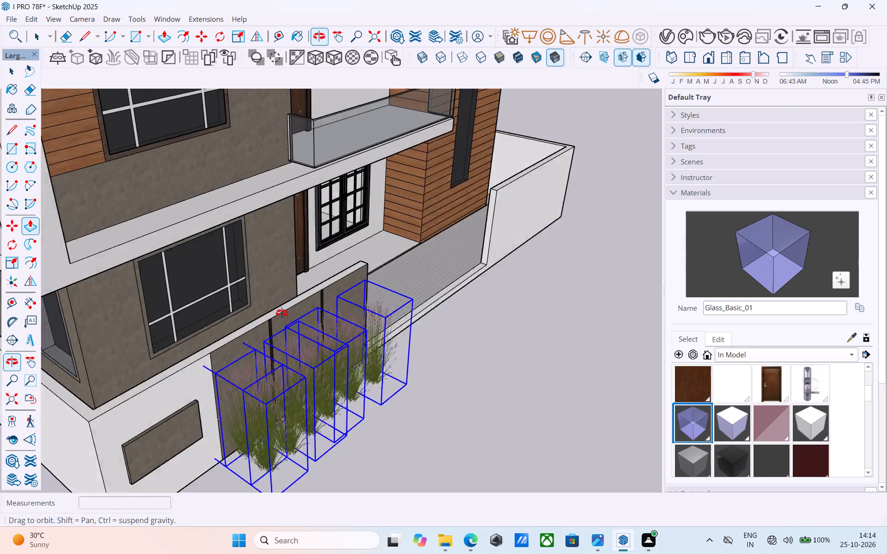
shift+middle_drag(282, 313, 225, 305)
middle_drag(276, 335, 190, 328)
scroll(292, 347, up, 5)
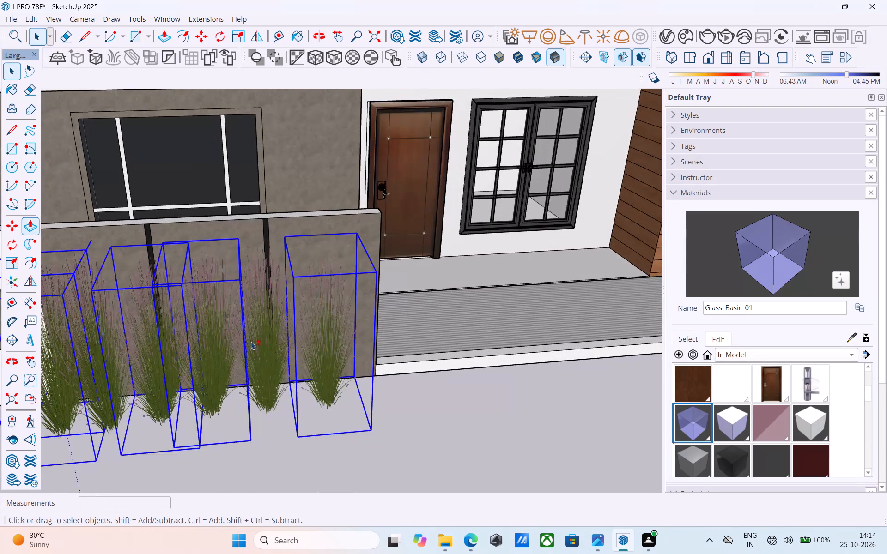
shift+click(251, 342)
shift+scroll(350, 321, down, 11)
shift+middle_drag(385, 329, 430, 350)
shift+scroll(344, 365, up, 3)
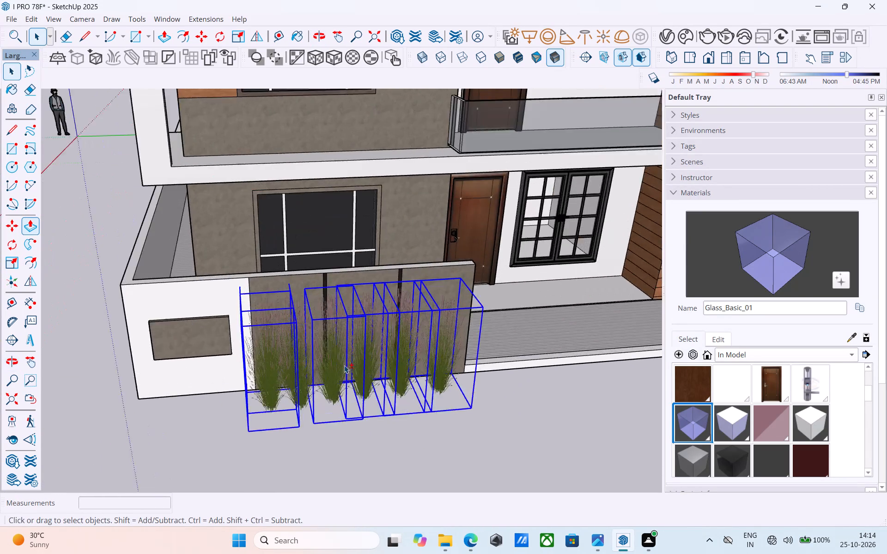
shift+scroll(344, 365, up, 11)
shift+click(287, 358)
shift+scroll(287, 358, down, 16)
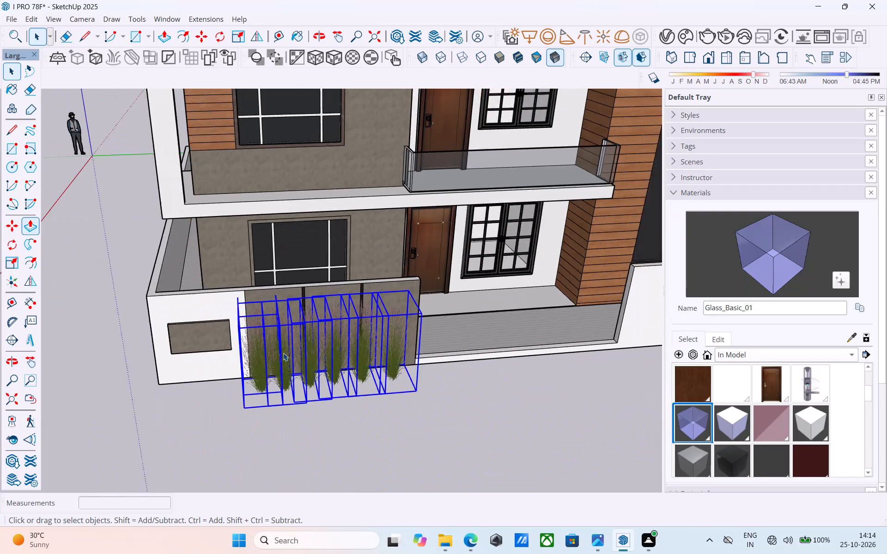
shift+scroll(283, 353, down, 2)
key(m)
click(262, 389)
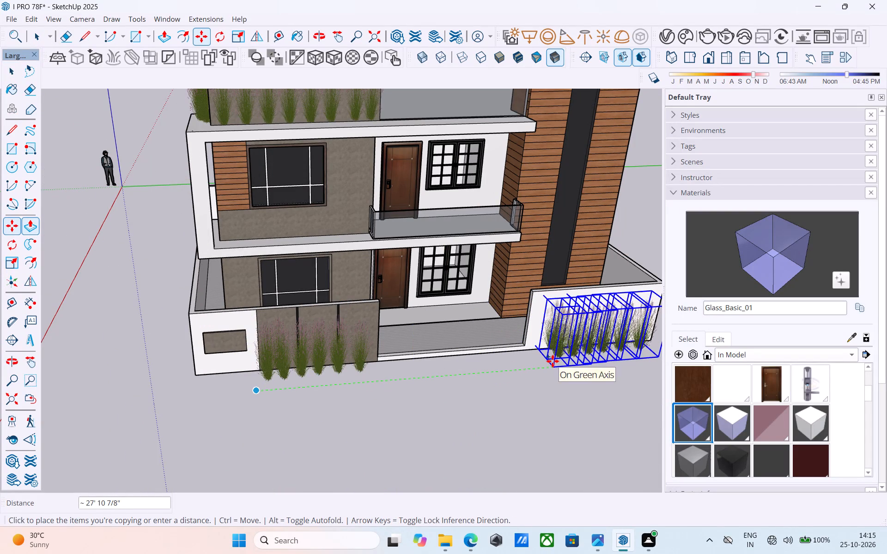
click(553, 361)
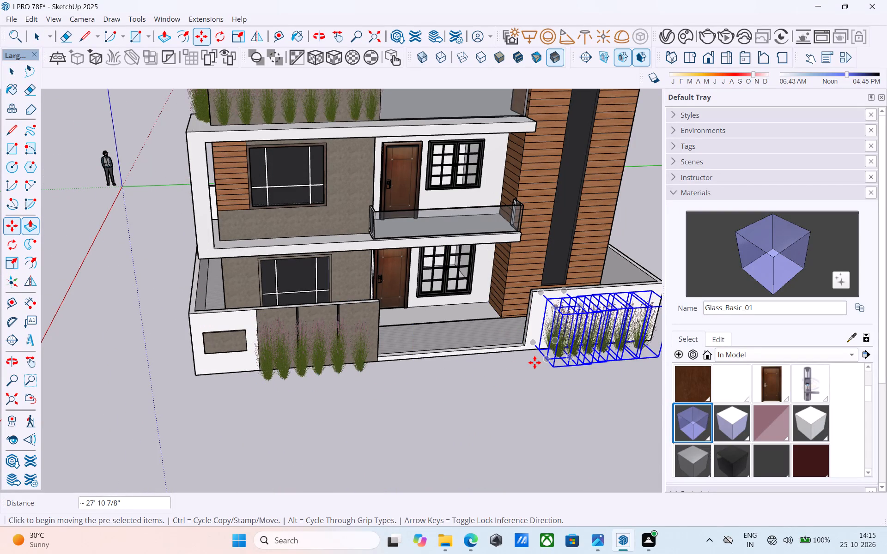
scroll(535, 362, down, 4)
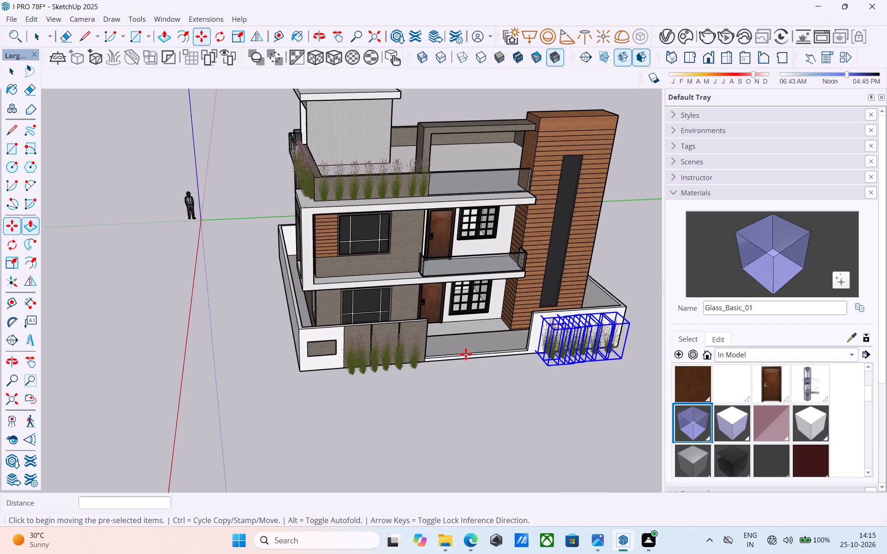
middle_drag(454, 349, 442, 342)
key(space)
click(226, 301)
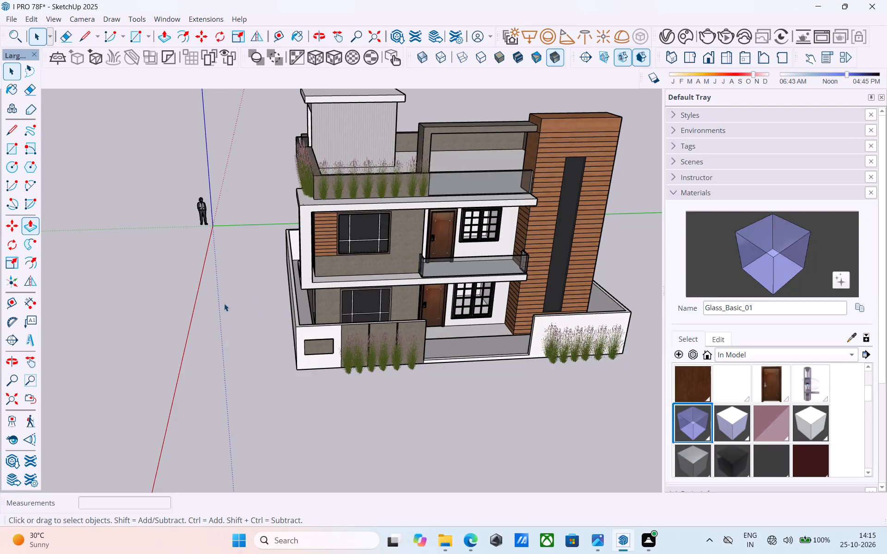
Check both front grass rows and the house facade from several angles and distances.
scroll(224, 303, down, 4)
middle_drag(318, 321, 444, 306)
scroll(444, 306, up, 5)
scroll(444, 306, down, 6)
middle_drag(443, 340, 433, 314)
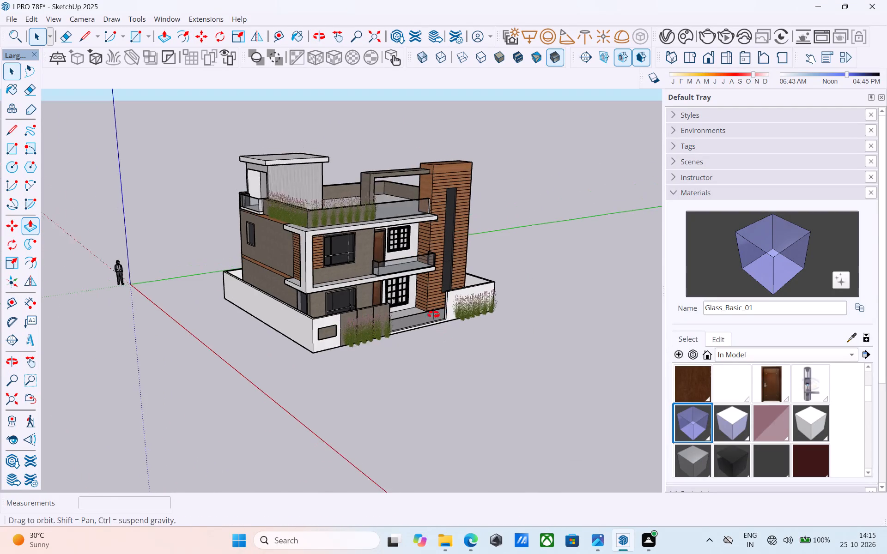
middle_drag(433, 314, 432, 314)
scroll(322, 151, up, 4)
middle_drag(380, 284, 374, 210)
scroll(387, 325, down, 4)
scroll(403, 376, down, 3)
middle_drag(385, 387, 326, 440)
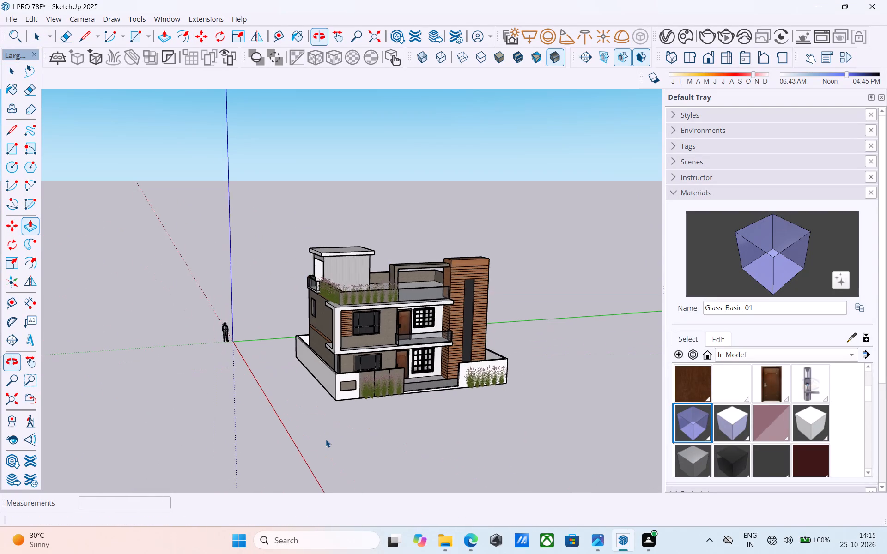
Save the house model with the copied planting.
key(ctrl+s)
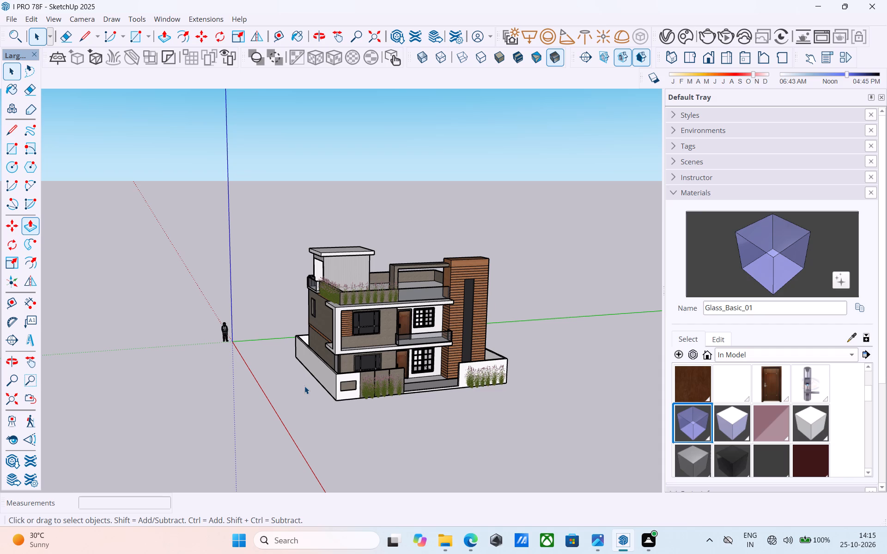
Review the finished house from all around, including the roof terrace, the planted parapet and the side wall.
scroll(304, 386, down, 4)
middle_drag(301, 385, 200, 387)
middle_drag(377, 302, 400, 260)
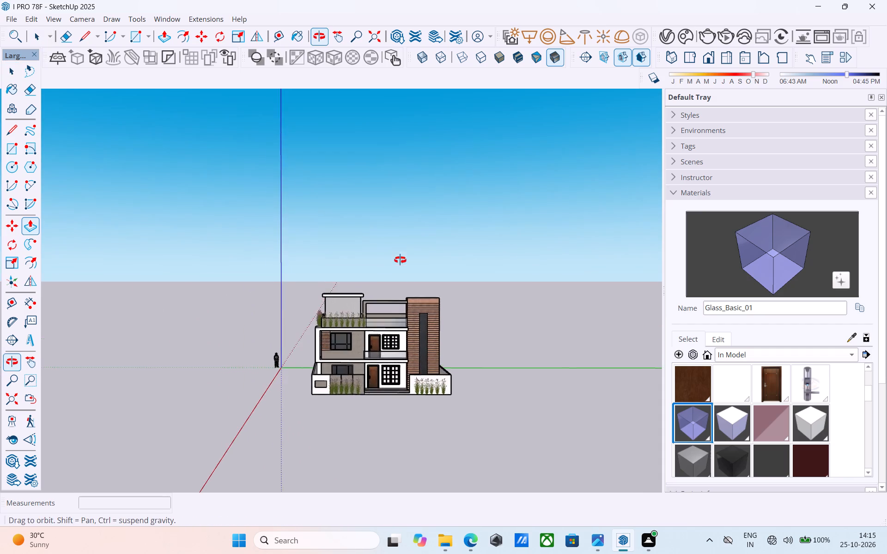
middle_drag(400, 260, 402, 259)
scroll(401, 259, up, 3)
scroll(400, 265, down, 2)
middle_drag(390, 304, 500, 299)
scroll(336, 287, up, 3)
scroll(335, 286, down, 1)
middle_drag(333, 299, 298, 400)
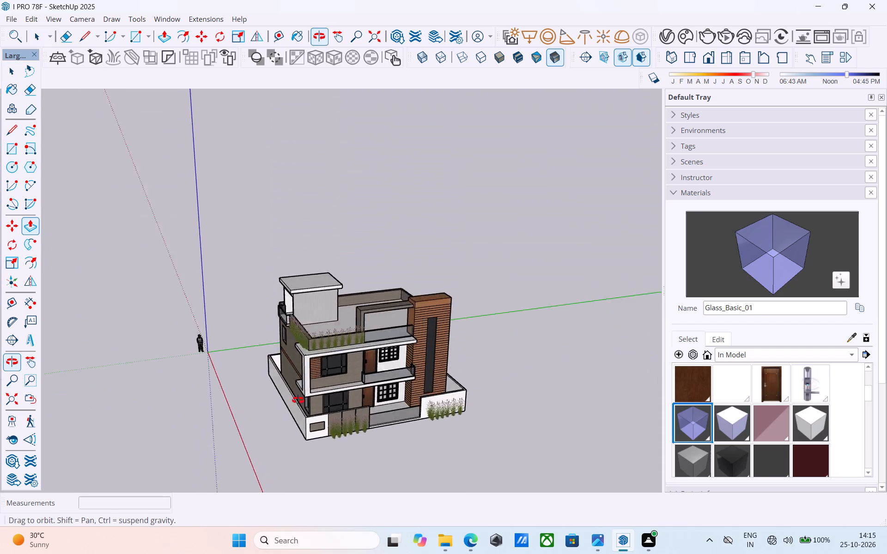
middle_drag(298, 400, 164, 396)
middle_drag(386, 311, 127, 271)
scroll(298, 282, down, 4)
middle_drag(294, 282, 570, 289)
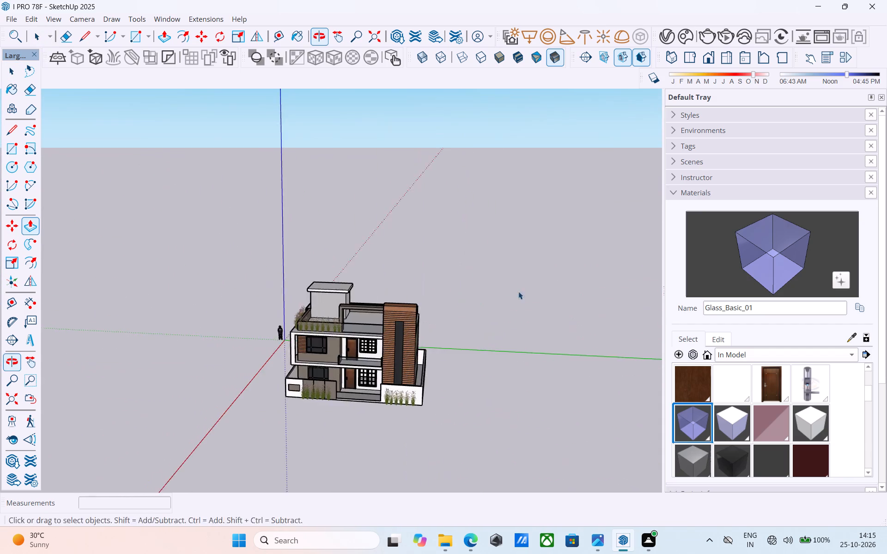
middle_drag(364, 304, 617, 280)
middle_drag(289, 288, 377, 312)
scroll(363, 317, up, 5)
scroll(304, 289, up, 4)
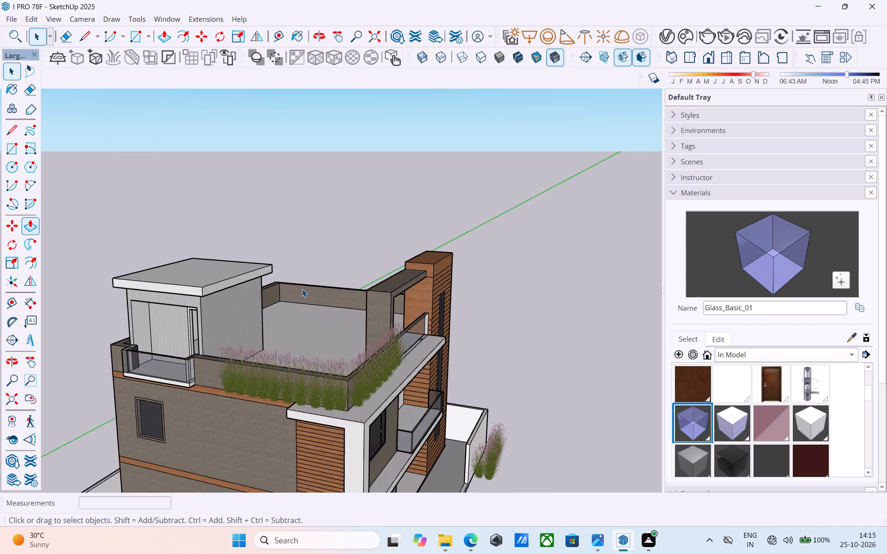
middle_drag(287, 302, 384, 324)
scroll(392, 324, down, 2)
middle_drag(393, 324, 483, 314)
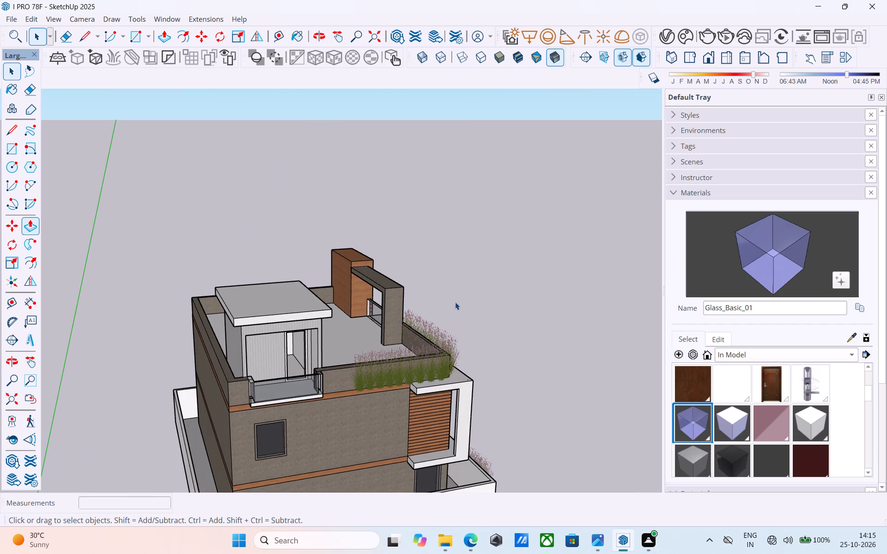
middle_drag(452, 304, 383, 298)
scroll(384, 298, up, 2)
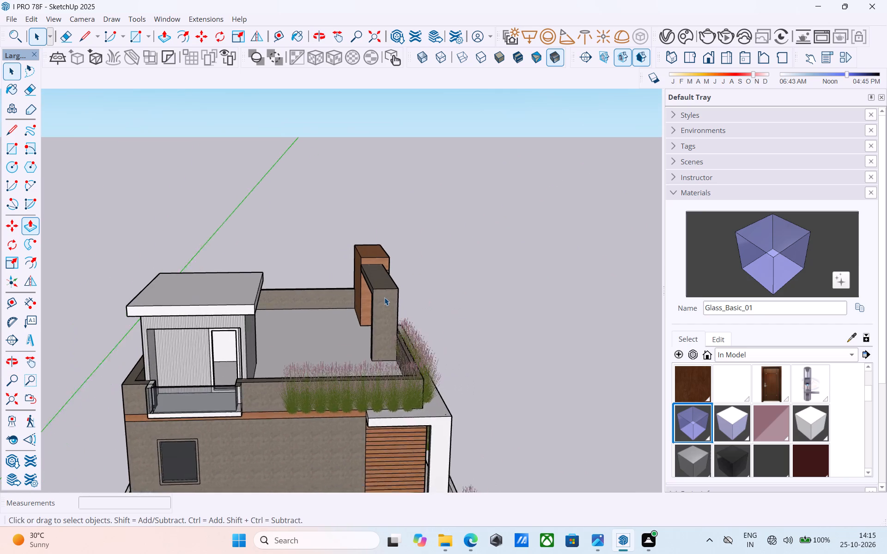
scroll(384, 297, up, 1)
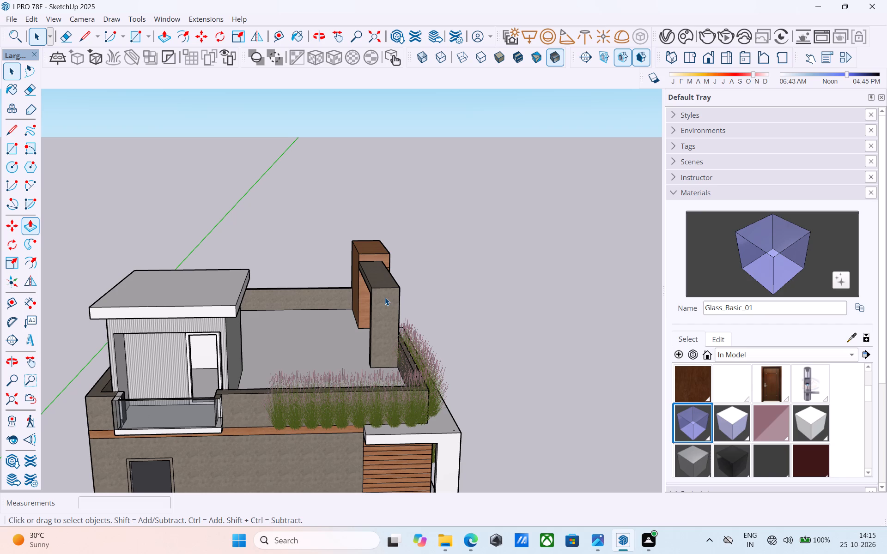
scroll(413, 265, down, 5)
middle_drag(413, 263, 403, 263)
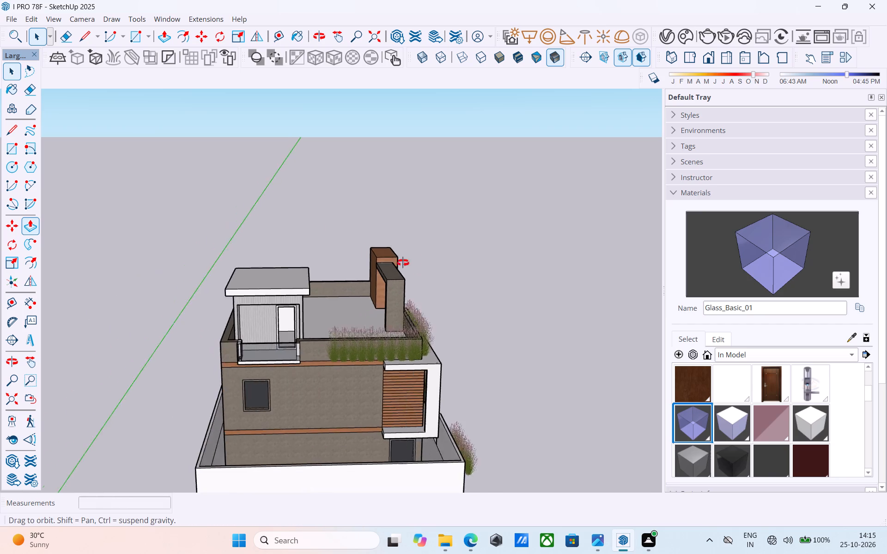
middle_drag(403, 263, 135, 203)
middle_drag(336, 255, 252, 229)
scroll(281, 190, down, 5)
middle_drag(282, 234, 420, 265)
scroll(430, 268, up, 5)
scroll(432, 265, down, 4)
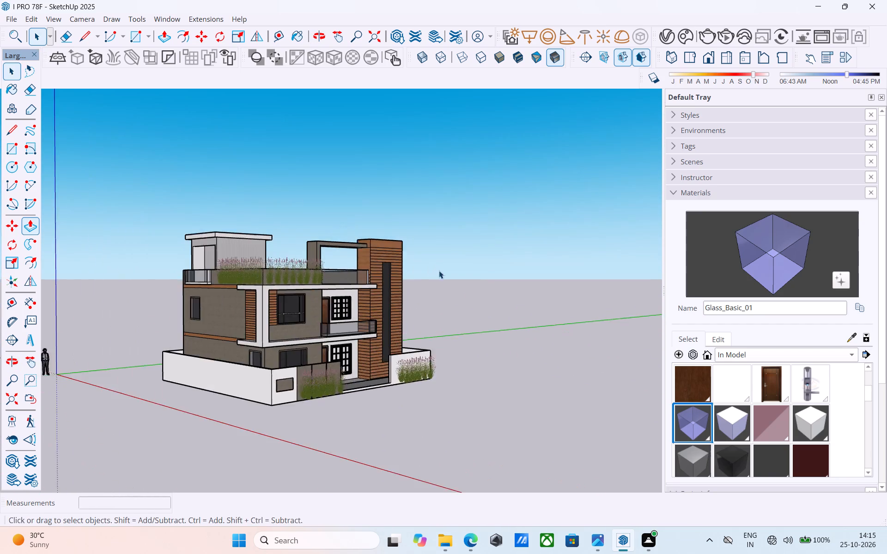
Review the house from the window side around to the street facade, including the roof terrace planting.
middle_drag(442, 274, 561, 313)
scroll(404, 251, down, 4)
middle_drag(431, 251, 472, 214)
scroll(325, 289, up, 2)
scroll(377, 264, down, 4)
middle_drag(377, 262, 504, 261)
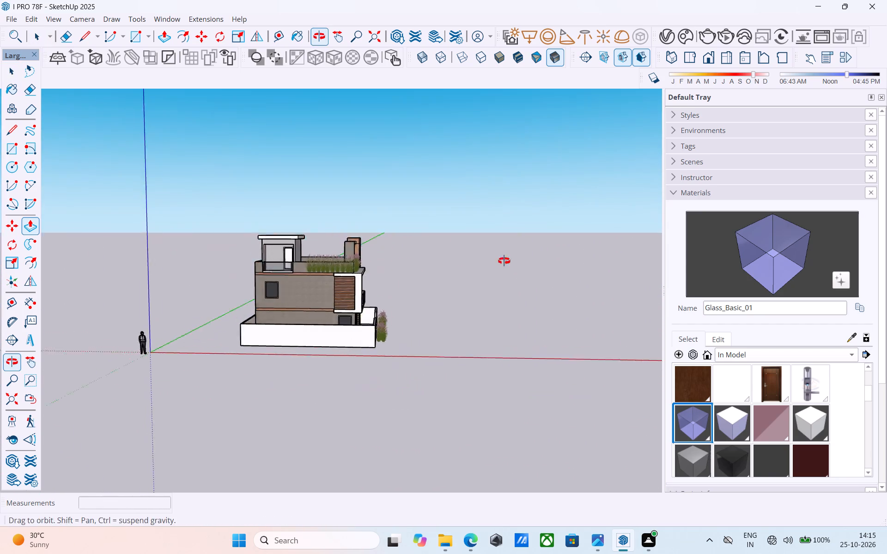
middle_drag(504, 261, 521, 256)
scroll(308, 230, up, 6)
scroll(424, 235, down, 1)
middle_drag(426, 237, 184, 262)
middle_drag(307, 272, 289, 277)
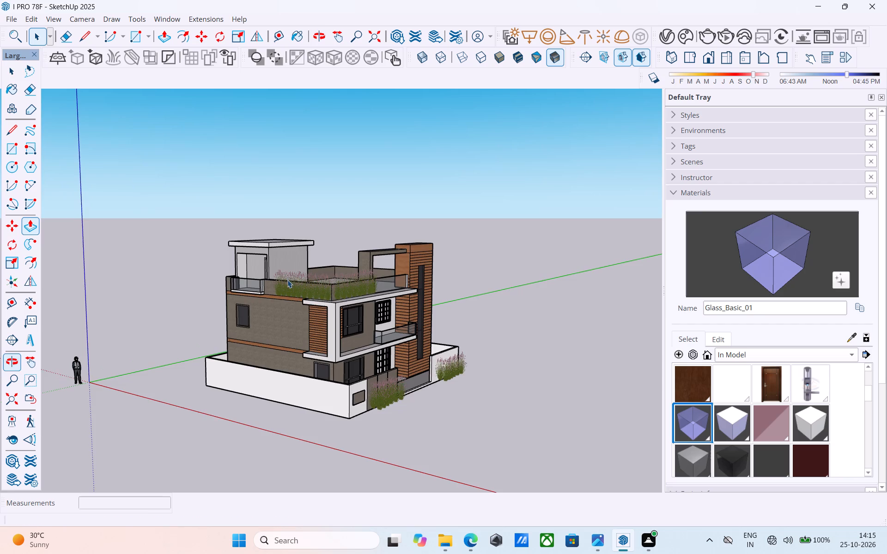
scroll(290, 267, down, 4)
middle_drag(290, 270, 179, 271)
middle_drag(374, 268, 286, 267)
scroll(297, 277, up, 6)
middle_click(389, 270)
scroll(389, 270, up, 4)
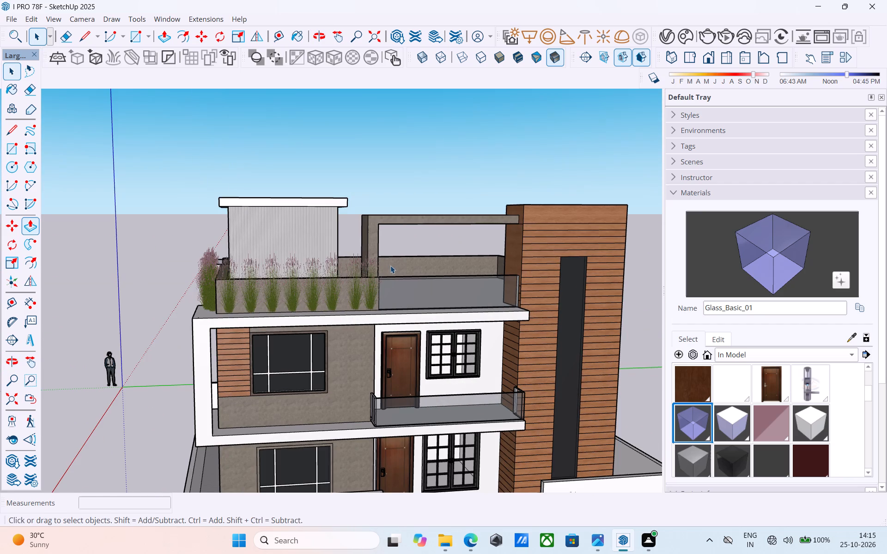
Save the house model.
key(ctrl+s)
Examine the facade from below and from above, and check both front grass rows and the window-side wall.
scroll(395, 263, down, 3)
shift+middle_drag(389, 265, 367, 167)
scroll(367, 167, up, 5)
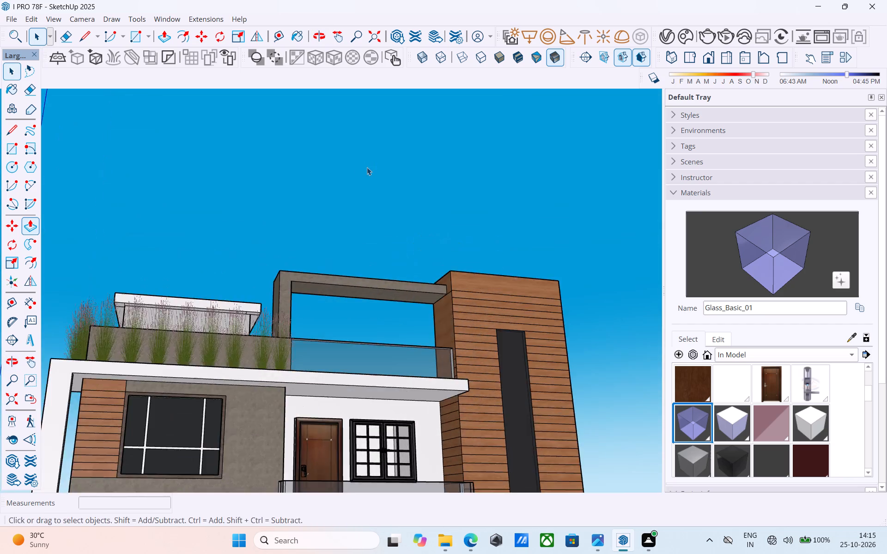
scroll(367, 168, down, 6)
middle_drag(344, 211, 316, 284)
scroll(331, 289, up, 6)
scroll(332, 291, down, 11)
middle_drag(360, 310, 370, 237)
scroll(351, 246, up, 5)
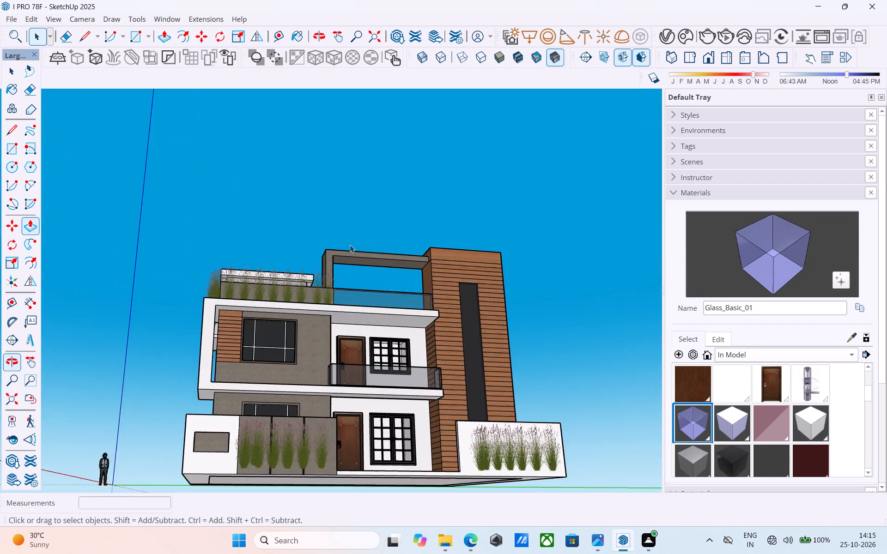
scroll(401, 270, down, 3)
middle_drag(407, 275, 344, 319)
middle_drag(342, 319, 443, 383)
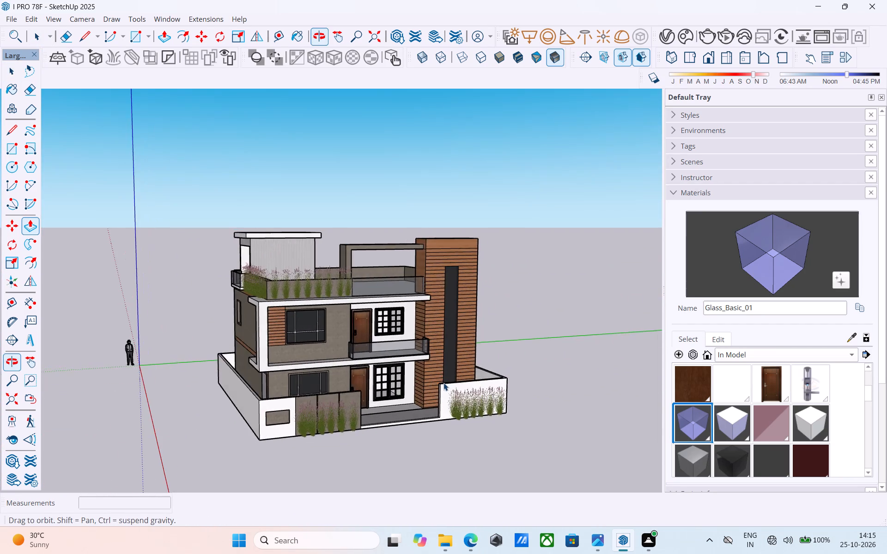
middle_drag(474, 379, 415, 373)
scroll(251, 317, up, 1)
middle_drag(251, 317, 345, 325)
scroll(507, 289, down, 1)
middle_drag(259, 293, 262, 293)
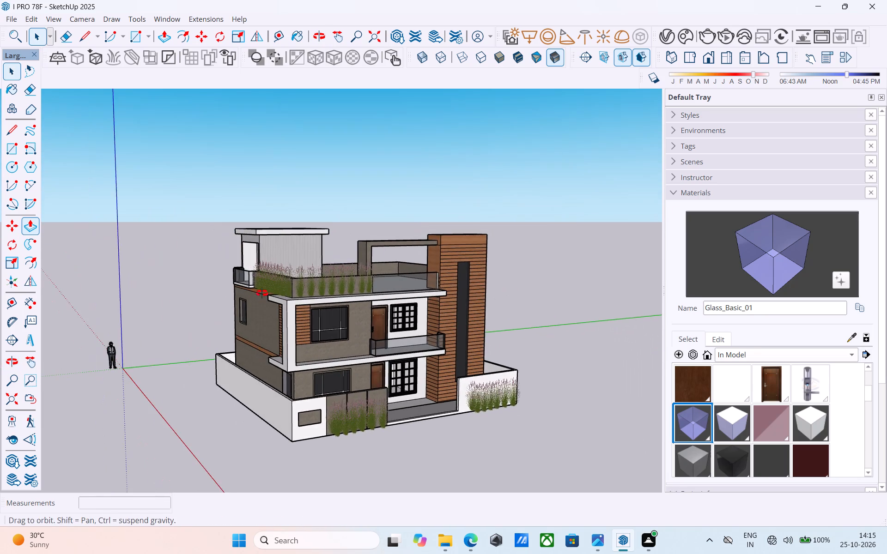
middle_drag(262, 293, 362, 278)
scroll(467, 276, down, 1)
scroll(256, 301, up, 6)
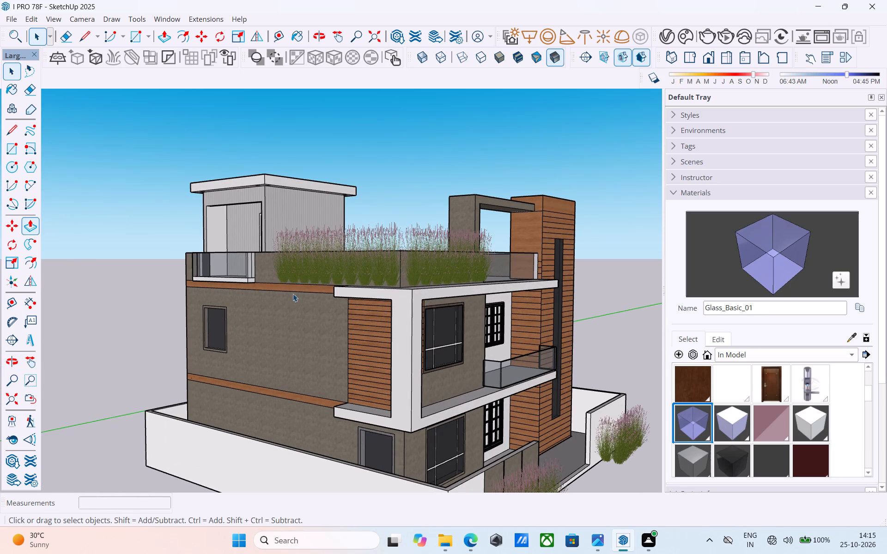
Save the house model again after the review.
key(ctrl+s)
Examine the planted parapet, balcony and front facade from the side and from the street.
scroll(281, 283, down, 3)
middle_drag(281, 283, 278, 281)
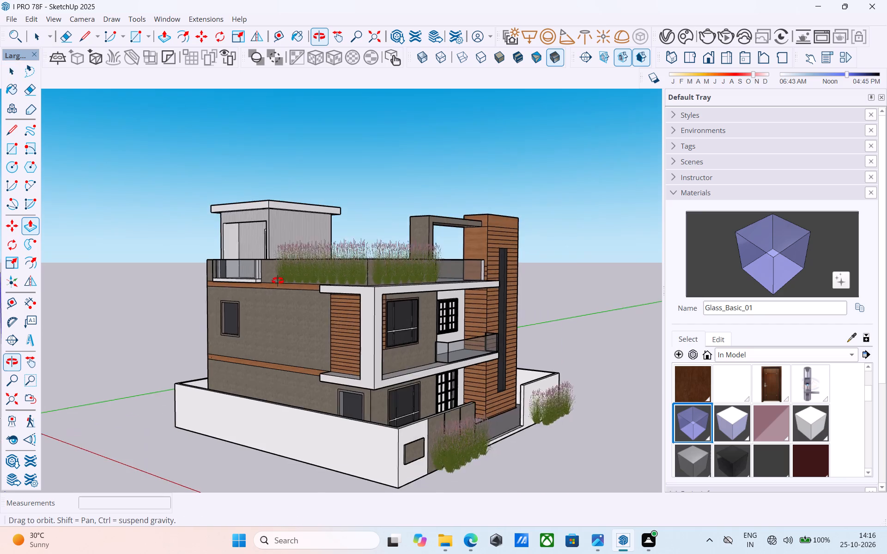
middle_drag(278, 281, 128, 281)
middle_drag(562, 268, 418, 273)
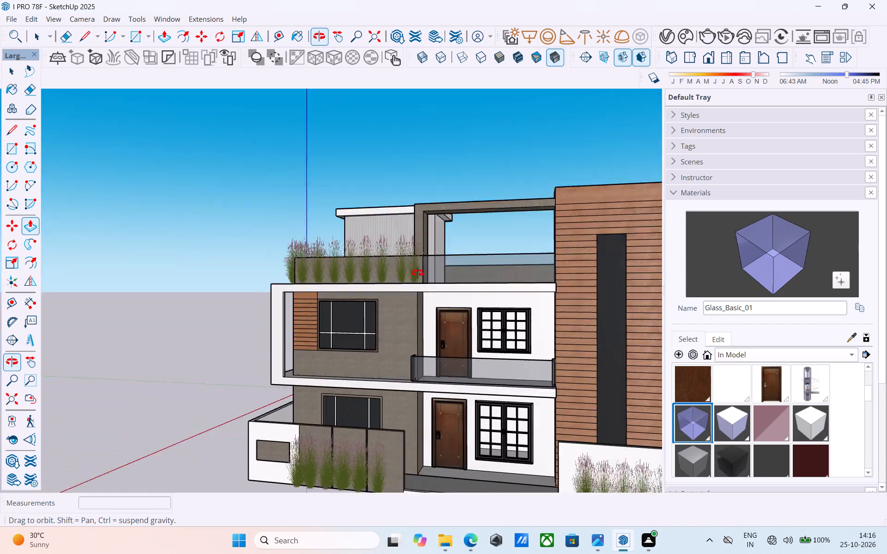
middle_drag(418, 273, 419, 284)
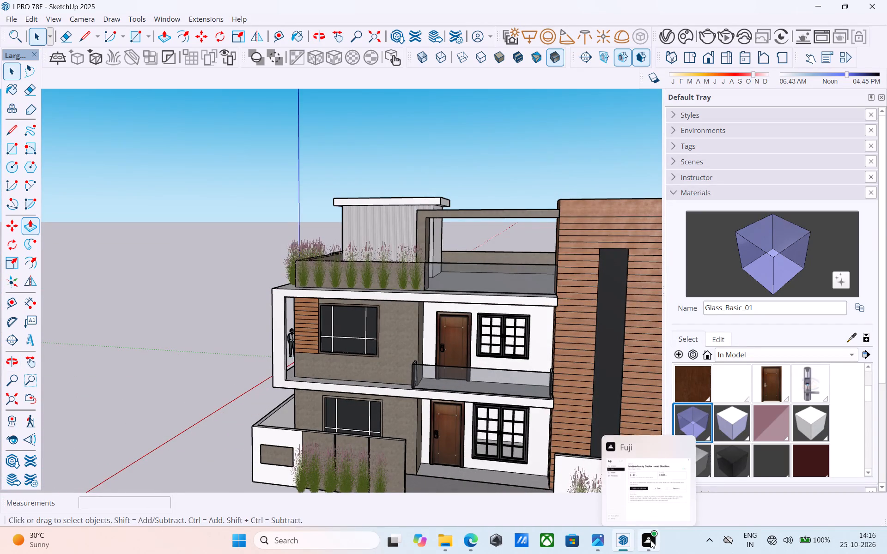
scroll(422, 432, down, 4)
middle_drag(424, 407, 440, 382)
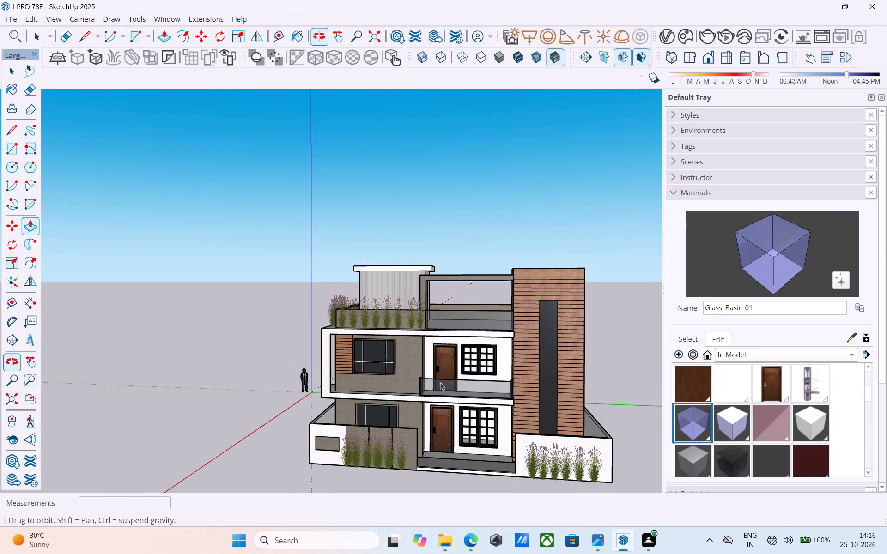
scroll(343, 365, down, 4)
middle_drag(340, 365, 322, 391)
scroll(363, 411, down, 3)
Offset the outer face of the white boundary wall beside the wood-clad tower inward by 1'.
middle_drag(413, 410, 246, 376)
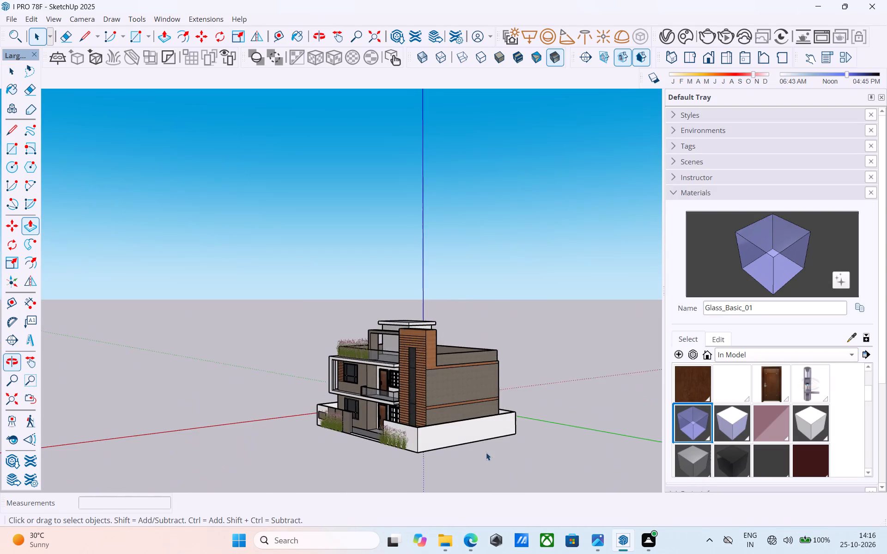
scroll(486, 452, up, 5)
scroll(468, 430, down, 1)
middle_drag(468, 430, 328, 427)
scroll(286, 435, down, 2)
scroll(335, 437, up, 3)
double_click(338, 432)
scroll(339, 431, up, 4)
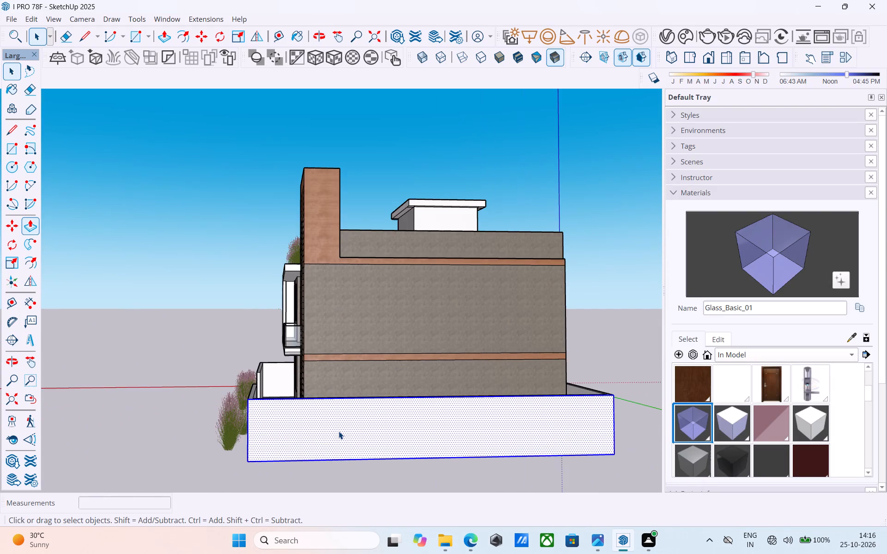
click(339, 431)
scroll(339, 431, up, 4)
key(f)
click(339, 431)
text(1')
key(Return)
key(space)
Paint the inset panel on the tower-side boundary wall with the grey Plaster_04_1K material from the Plaster collection.
scroll(339, 429, down, 9)
middle_drag(340, 429, 398, 431)
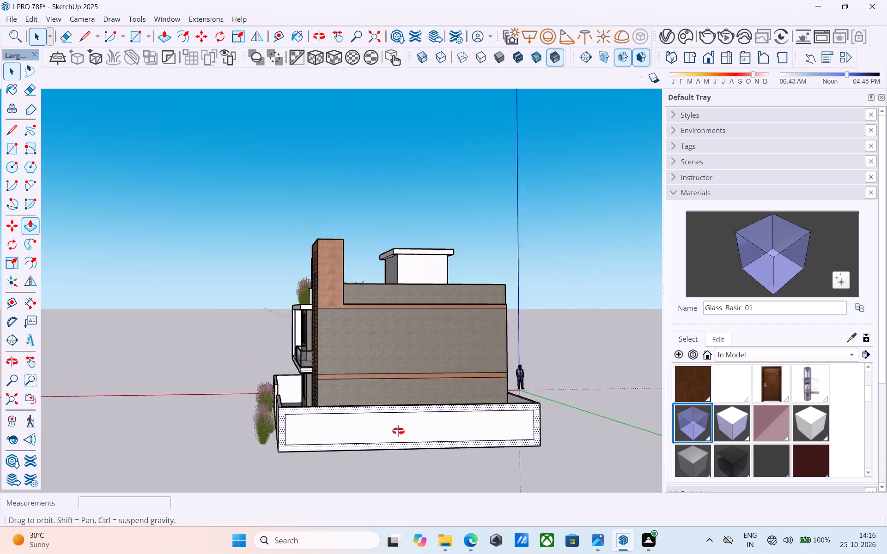
middle_drag(398, 431, 498, 426)
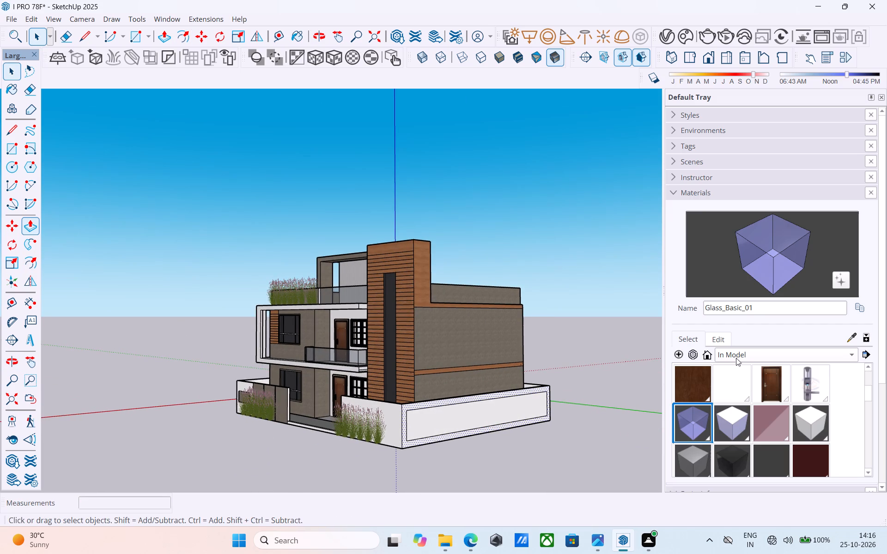
click(736, 355)
click(750, 439)
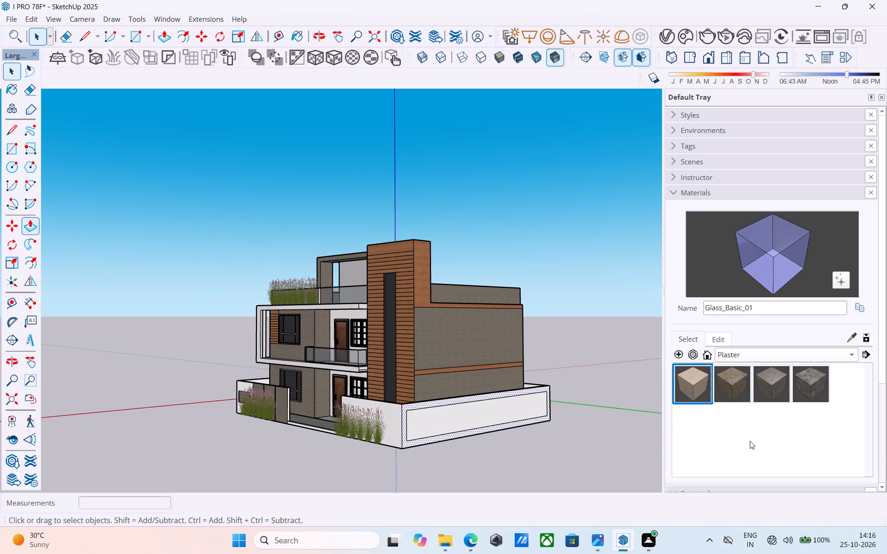
click(762, 383)
scroll(492, 393, up, 6)
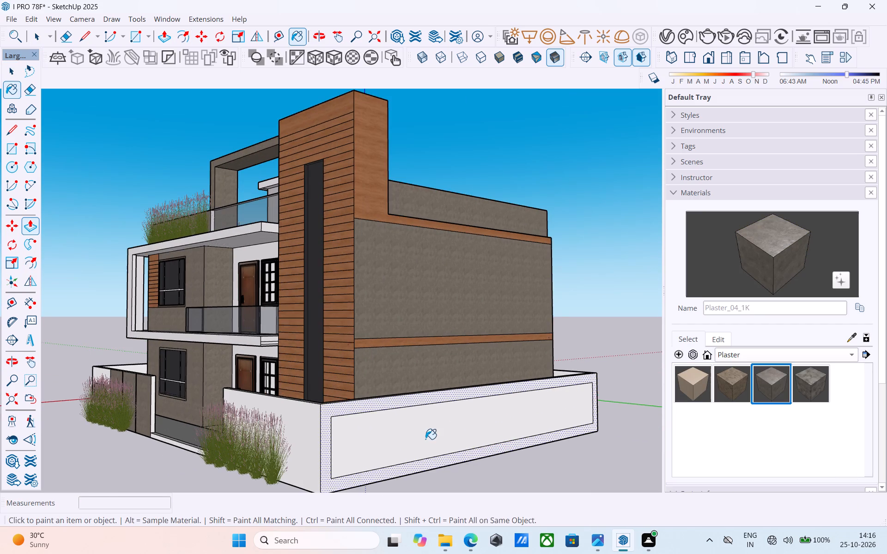
click(425, 439)
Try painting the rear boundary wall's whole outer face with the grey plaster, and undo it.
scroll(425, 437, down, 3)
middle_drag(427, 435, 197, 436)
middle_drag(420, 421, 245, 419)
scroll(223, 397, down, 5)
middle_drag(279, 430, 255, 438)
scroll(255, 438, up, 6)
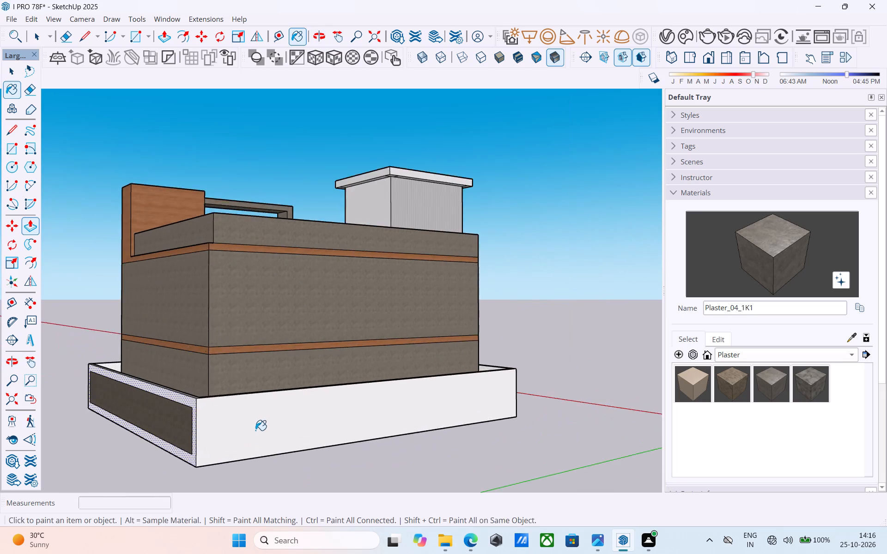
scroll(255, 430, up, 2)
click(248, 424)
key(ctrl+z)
Offset the outer face of the rear boundary wall inward by 1'.
key(space)
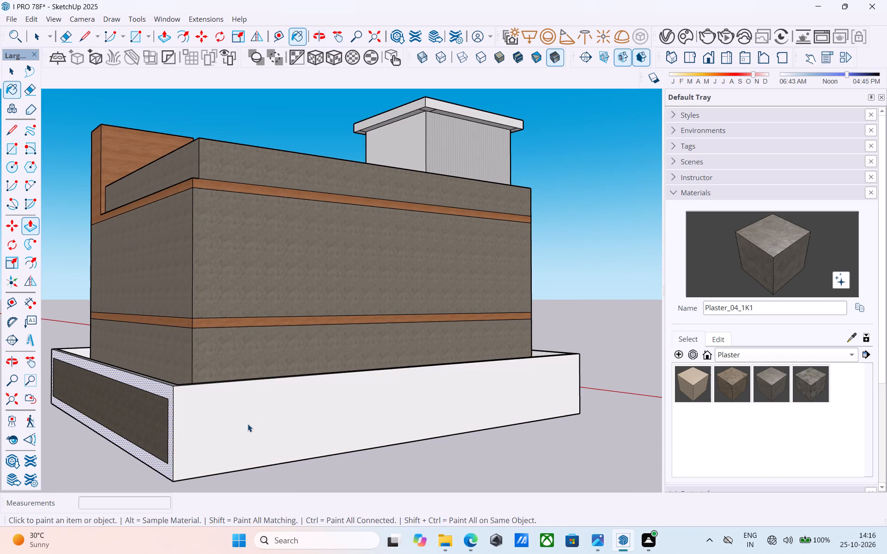
click(248, 424)
scroll(248, 424, up, 2)
key(f)
click(248, 424)
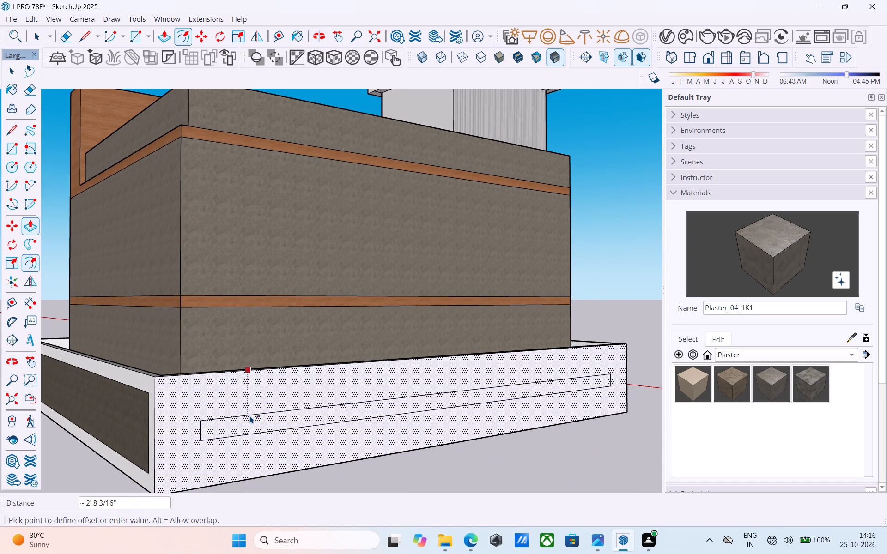
text(1')
key(Return)
Paint the inset panel on the rear boundary wall with the grey Plaster_04_1K1 material.
scroll(250, 415, down, 4)
middle_drag(250, 415, 305, 412)
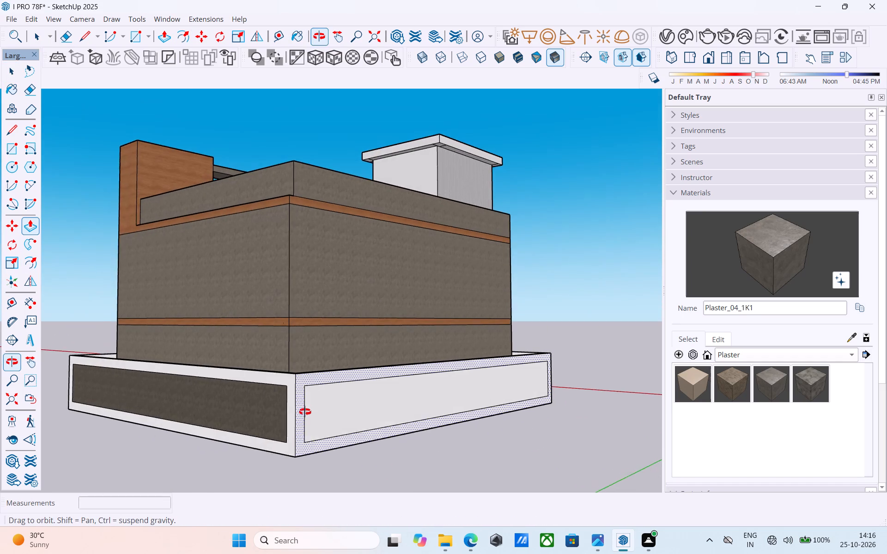
middle_drag(305, 412, 307, 414)
click(789, 261)
click(401, 412)
Offset the outer face of the boundary wall on the side-window side inward by 1'.
scroll(451, 402, down, 4)
middle_drag(494, 412, 298, 431)
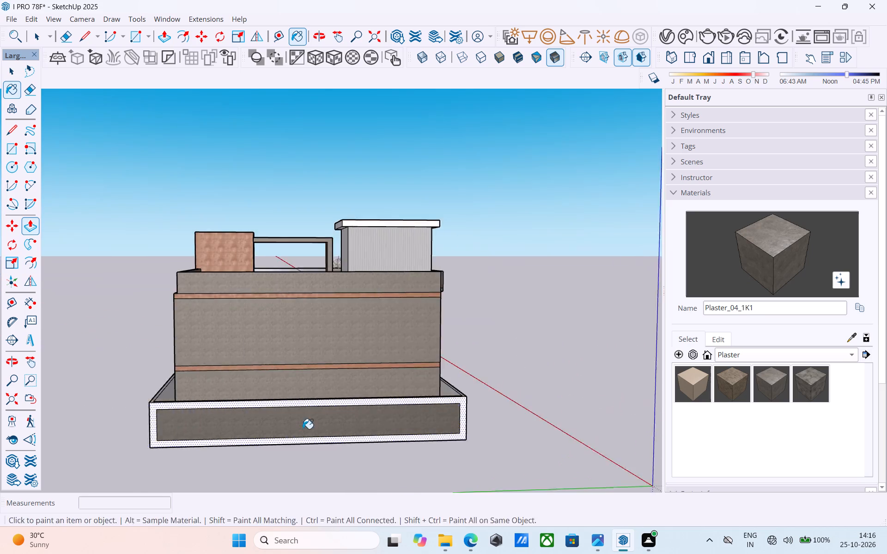
middle_drag(459, 402, 245, 421)
scroll(281, 424, up, 4)
scroll(347, 419, up, 3)
key(space)
click(290, 431)
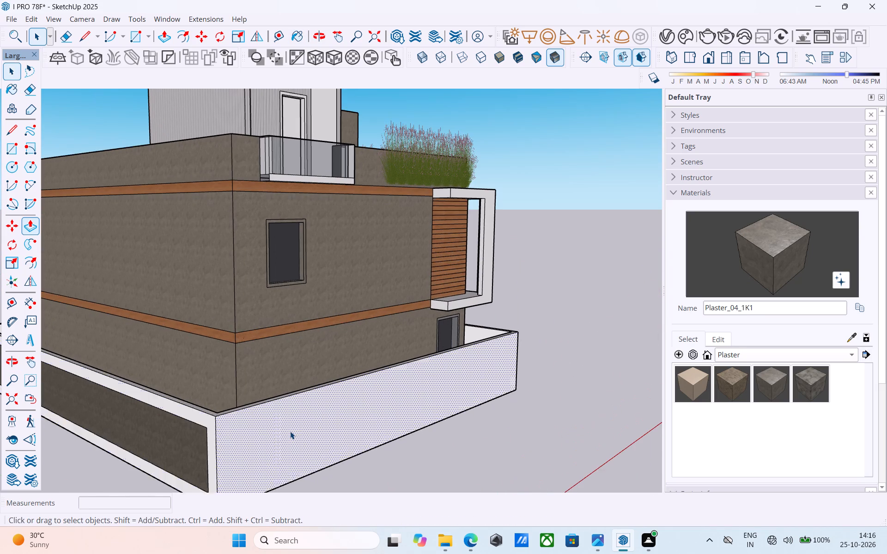
scroll(290, 431, up, 2)
key(f)
click(290, 431)
text(1')
key(Return)
Paint the inset panel on the window-side boundary wall with the grey Plaster_04_1K1 material.
click(772, 249)
click(476, 381)
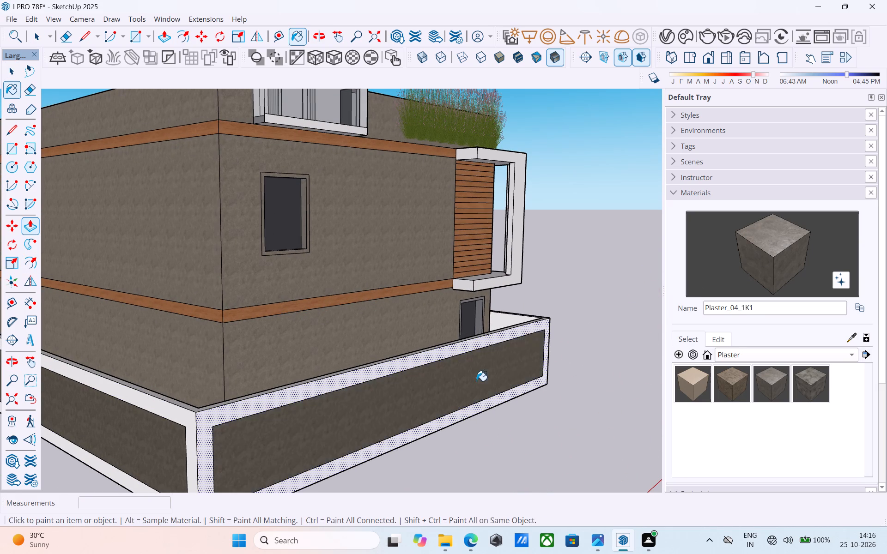
Check the plastered boundary wall panels together with the front facade from several angles and heights.
scroll(481, 377, down, 6)
scroll(553, 365, down, 4)
middle_drag(531, 377, 227, 415)
middle_drag(456, 373, 232, 371)
scroll(504, 338, down, 4)
middle_drag(479, 360, 274, 365)
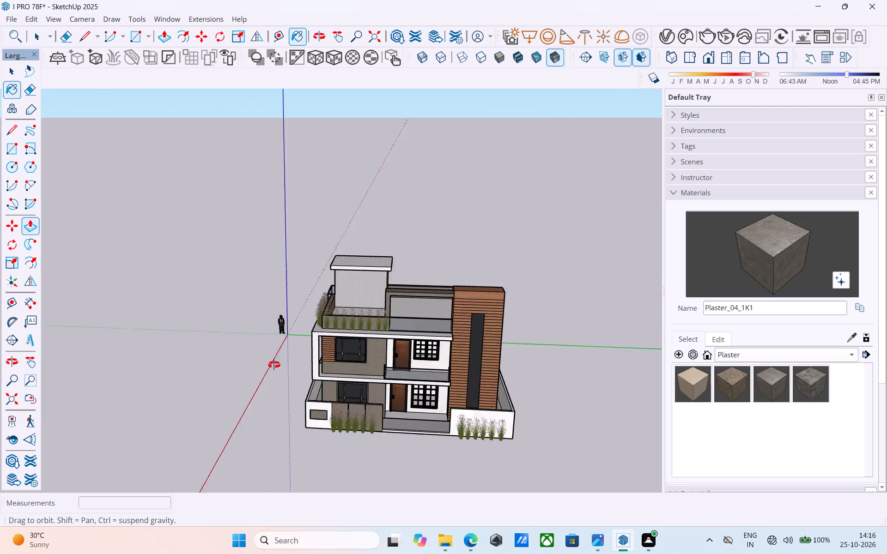
middle_drag(274, 365, 233, 365)
middle_drag(526, 359, 707, 323)
middle_drag(347, 379, 444, 335)
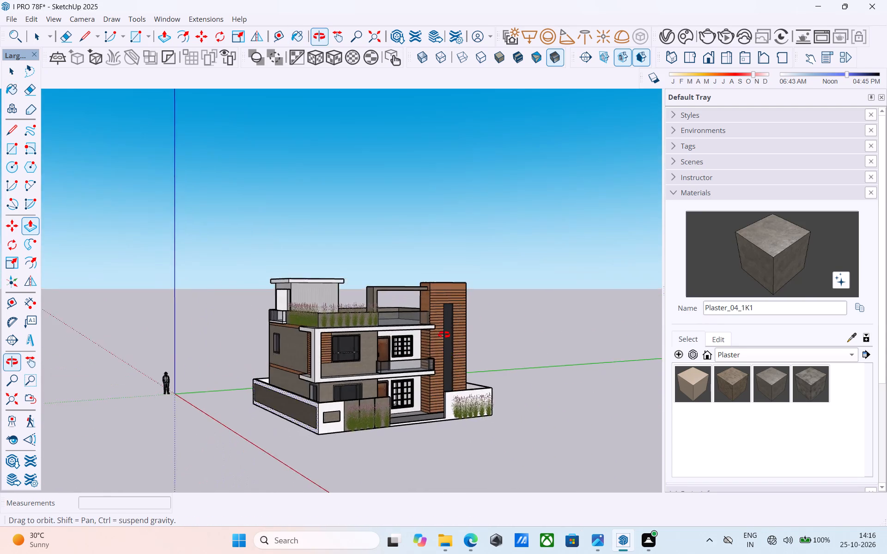
middle_drag(444, 335, 366, 308)
scroll(367, 391, up, 5)
scroll(261, 362, down, 5)
middle_drag(374, 414, 295, 486)
Draw a ground rectangle about 1' 9" by 10' 11" under the grass clumps at the grey front wall.
scroll(396, 452, up, 6)
middle_drag(394, 423, 450, 446)
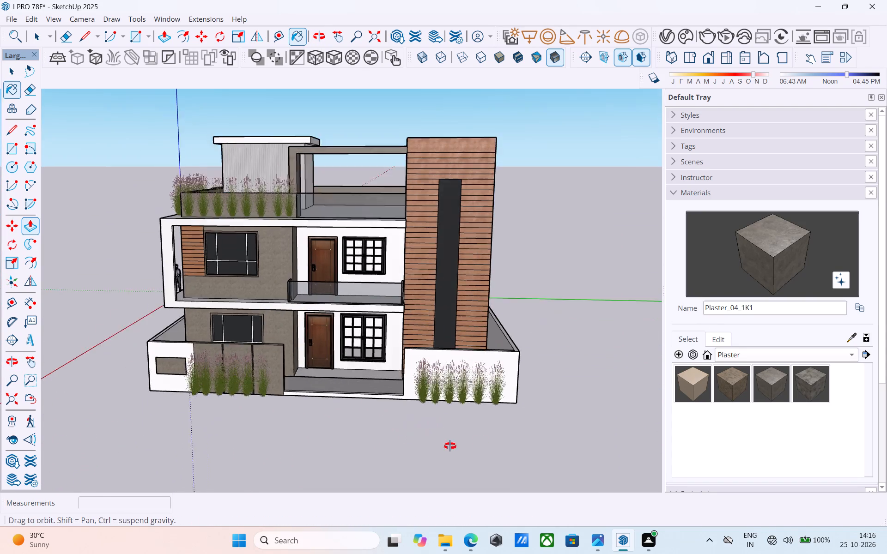
middle_drag(450, 446, 593, 456)
scroll(284, 440, up, 6)
key(r)
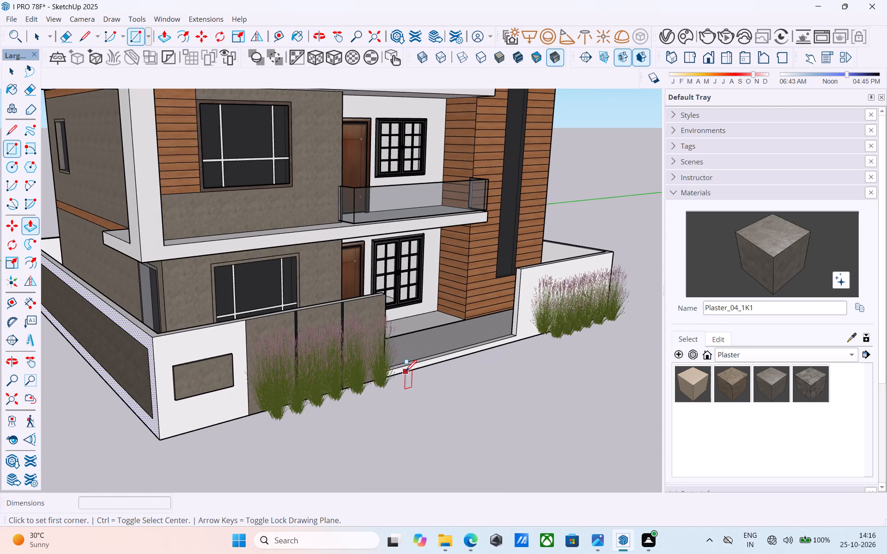
scroll(404, 373, up, 7)
click(386, 385)
scroll(274, 425, down, 5)
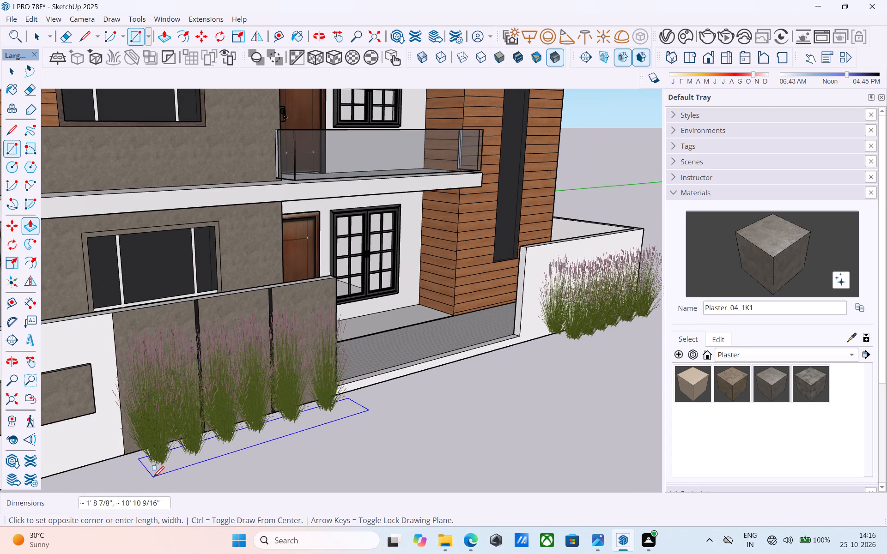
click(155, 479)
scroll(240, 440, down, 4)
middle_drag(246, 448, 312, 453)
scroll(274, 475, up, 4)
key(space)
Push/Pull the ground rectangle under the grass clumps at the grey front wall up about 6 1/2".
scroll(298, 431, down, 5)
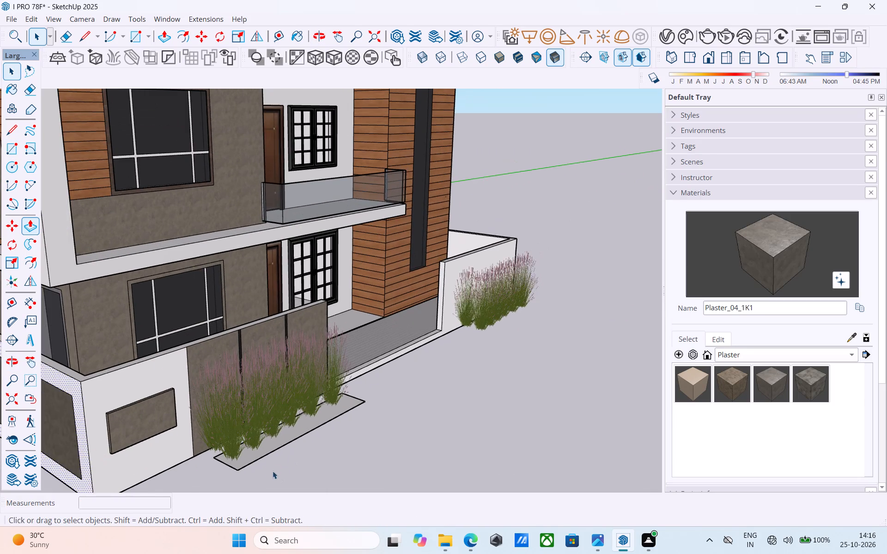
middle_click(273, 471)
middle_drag(270, 471, 265, 488)
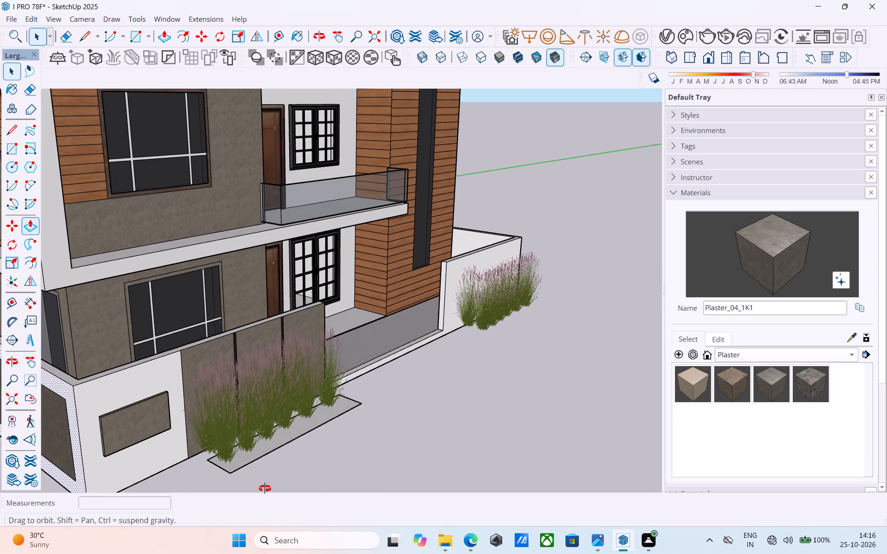
middle_drag(265, 488, 267, 488)
scroll(267, 485, up, 5)
scroll(253, 465, down, 4)
middle_drag(253, 455, 178, 478)
scroll(182, 476, up, 5)
click(192, 447)
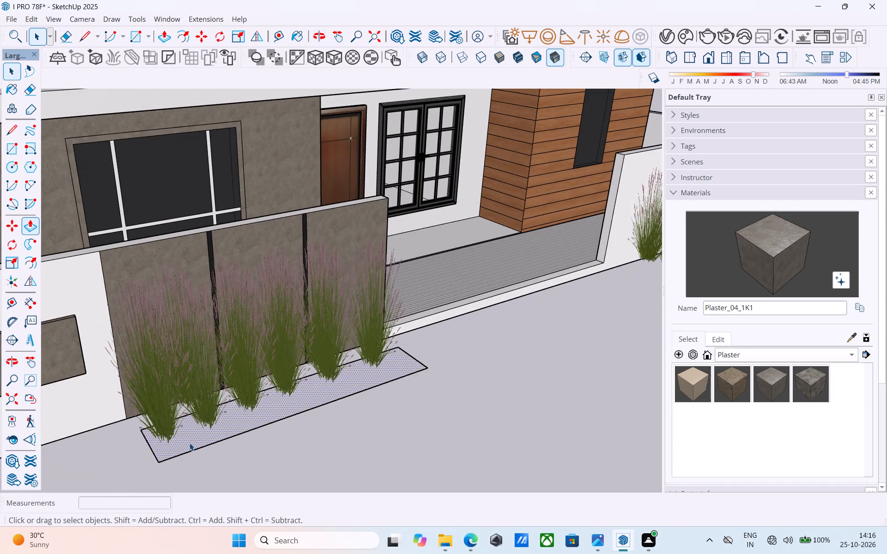
scroll(189, 442, up, 3)
key(p)
click(189, 442)
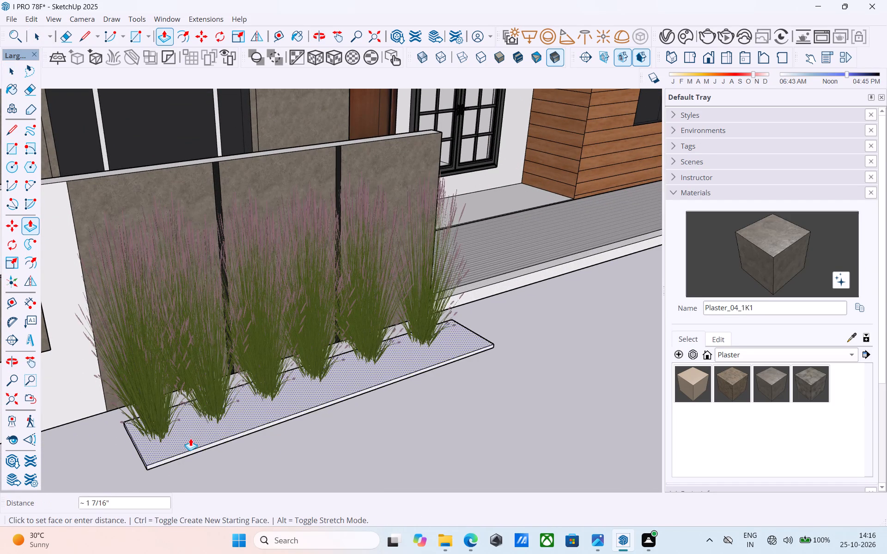
click(192, 423)
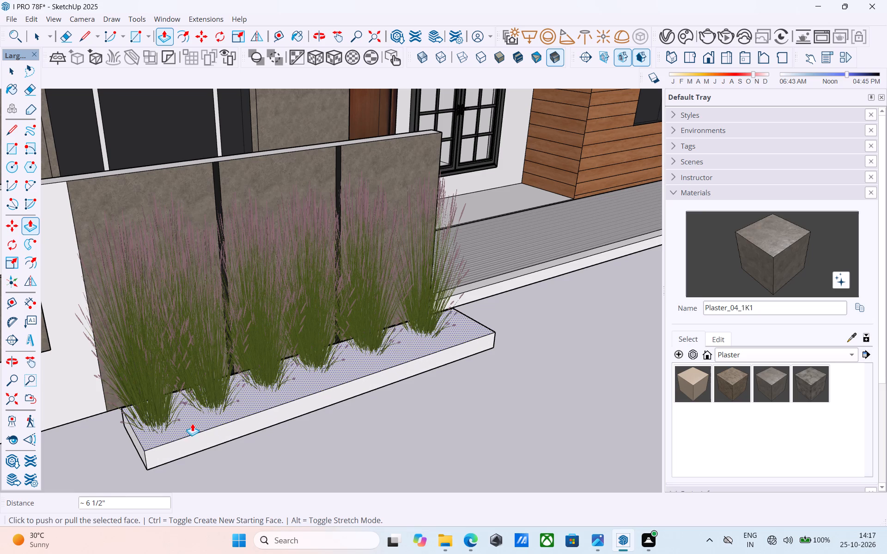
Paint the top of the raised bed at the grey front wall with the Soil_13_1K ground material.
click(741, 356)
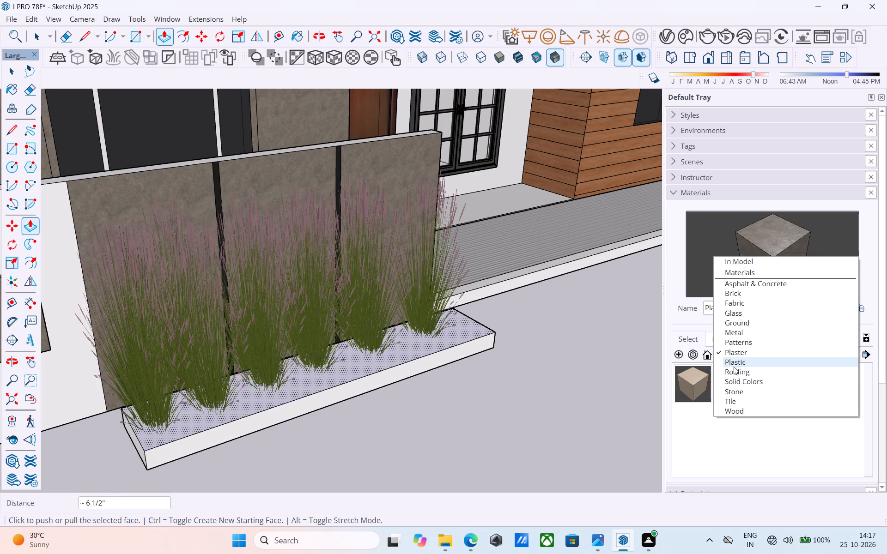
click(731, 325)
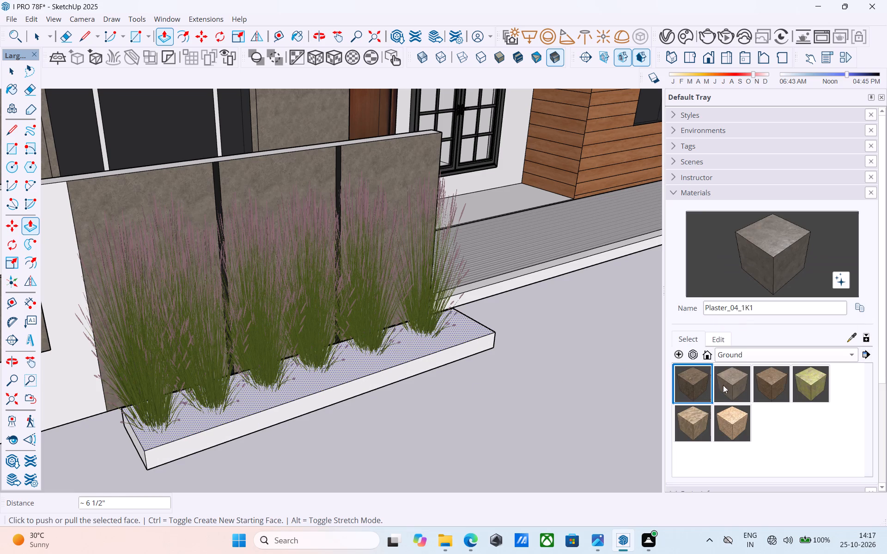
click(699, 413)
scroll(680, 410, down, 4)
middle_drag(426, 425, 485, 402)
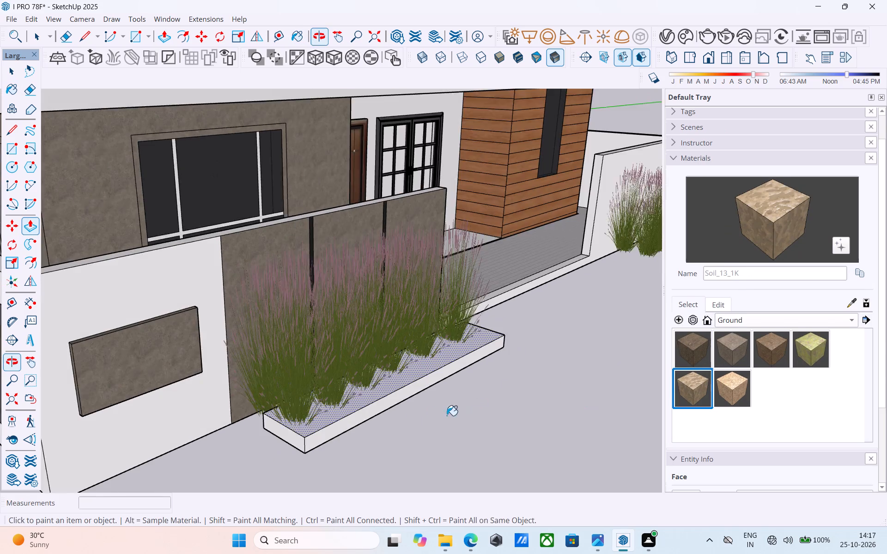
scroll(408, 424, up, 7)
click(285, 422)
Paint the top of the raised bed at the grey front wall with the Forest_Floor_01_1K ground material.
click(693, 351)
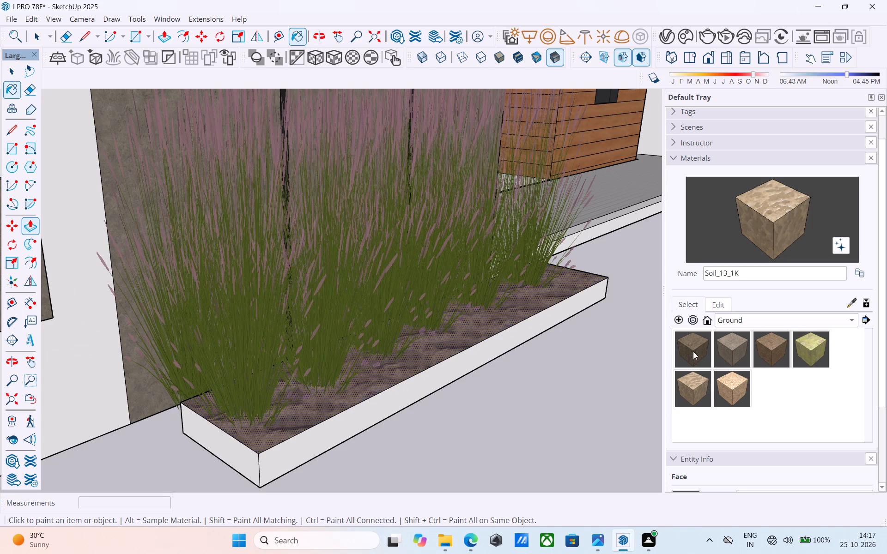
click(349, 380)
scroll(371, 385, up, 7)
click(361, 387)
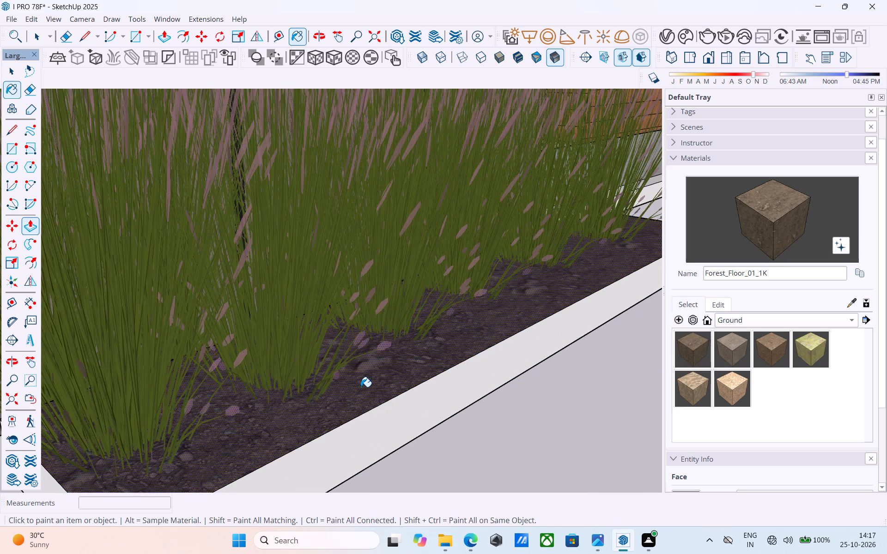
Paint the long front side and both ends of the grey-wall raised bed with the Soil_03_1K material.
scroll(361, 387, down, 3)
middle_drag(361, 387, 445, 340)
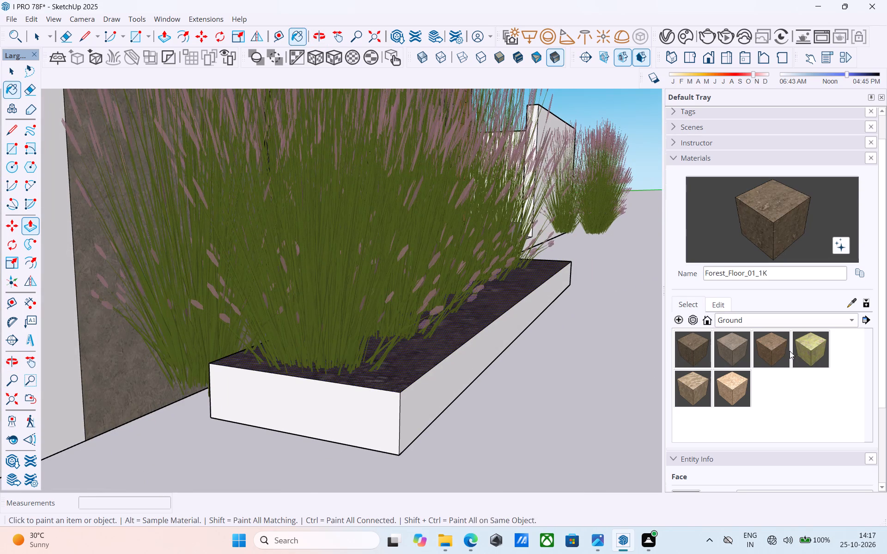
click(776, 346)
scroll(460, 408, up, 3)
click(352, 424)
click(396, 406)
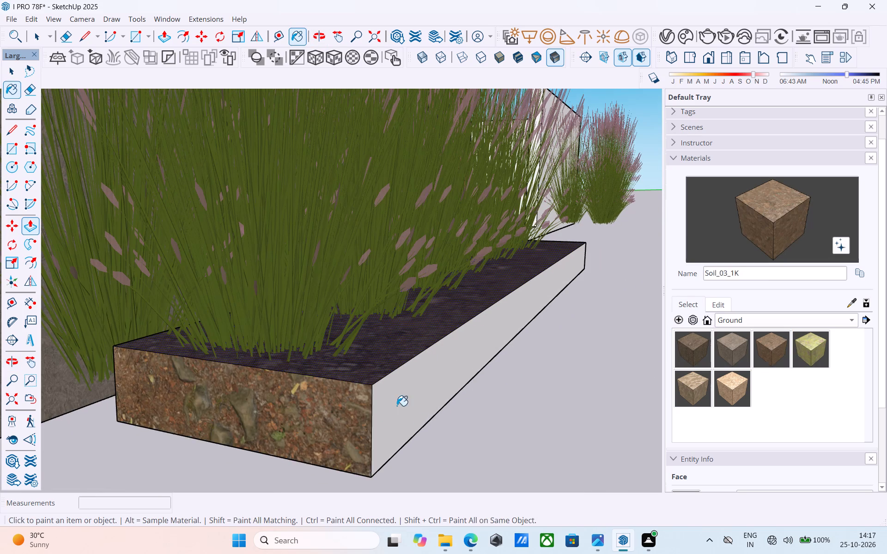
scroll(415, 402, down, 3)
middle_drag(405, 406, 165, 403)
scroll(155, 400, down, 4)
middle_drag(364, 382, 51, 386)
scroll(81, 375, down, 4)
middle_drag(204, 398, 219, 357)
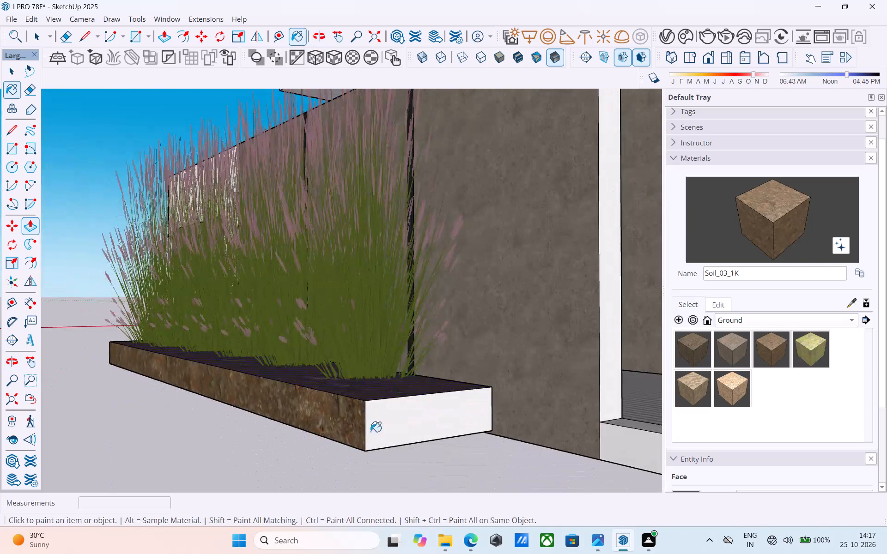
click(373, 430)
Draw a ground rectangle about 1' 10" by 11' 4" under the grass clumps at the white front wall.
scroll(242, 400, down, 10)
middle_drag(282, 410, 432, 417)
scroll(175, 405, down, 9)
middle_drag(296, 430, 535, 441)
scroll(235, 432, down, 4)
middle_drag(532, 385, 544, 381)
scroll(589, 371, up, 7)
middle_drag(535, 387, 369, 431)
key(space)
key(r)
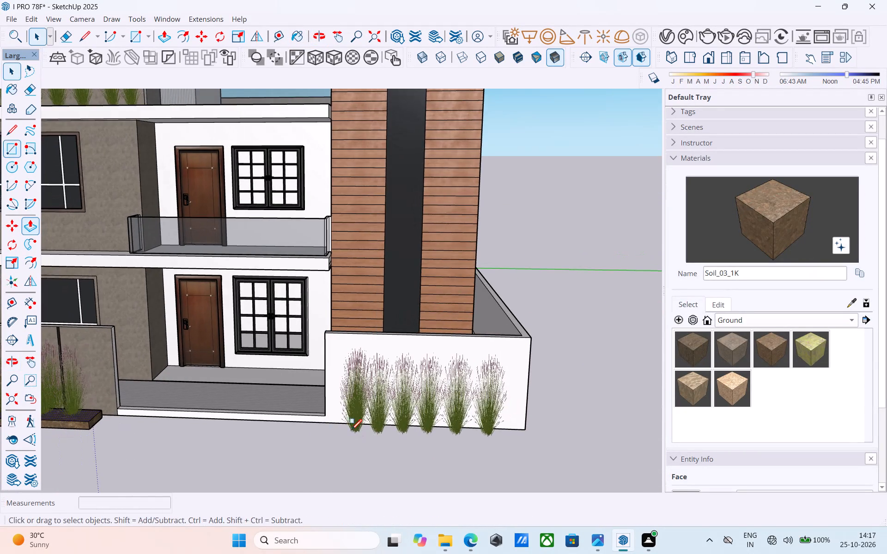
scroll(315, 445, up, 7)
click(344, 414)
scroll(473, 428, down, 4)
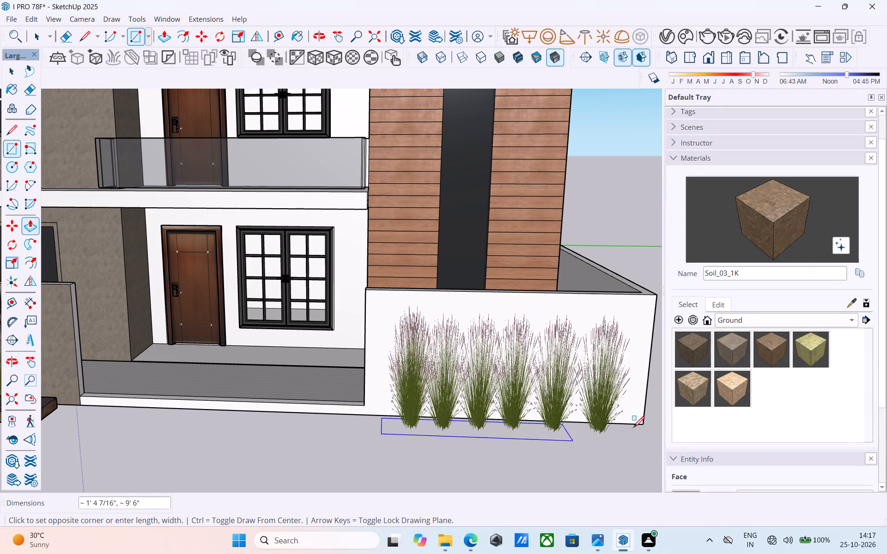
middle_drag(641, 438, 426, 445)
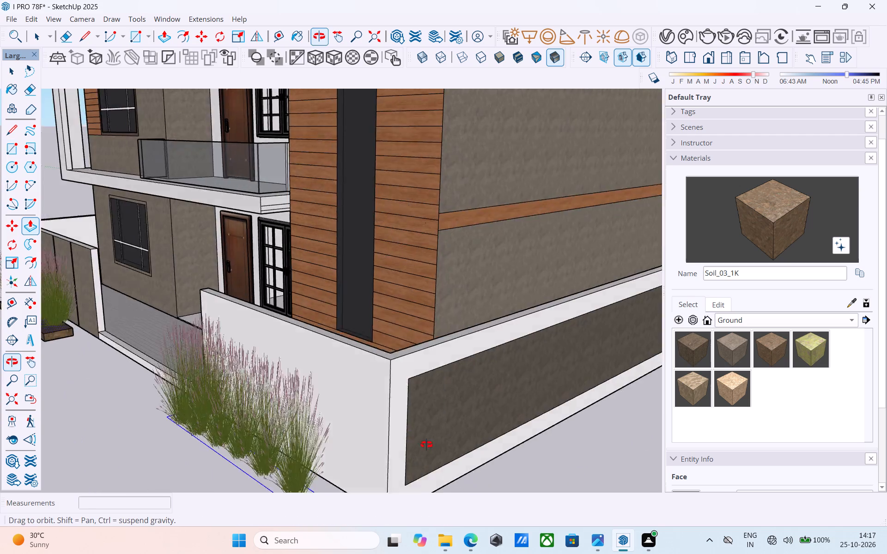
middle_drag(426, 445, 419, 436)
scroll(409, 417, down, 6)
middle_drag(400, 412, 381, 436)
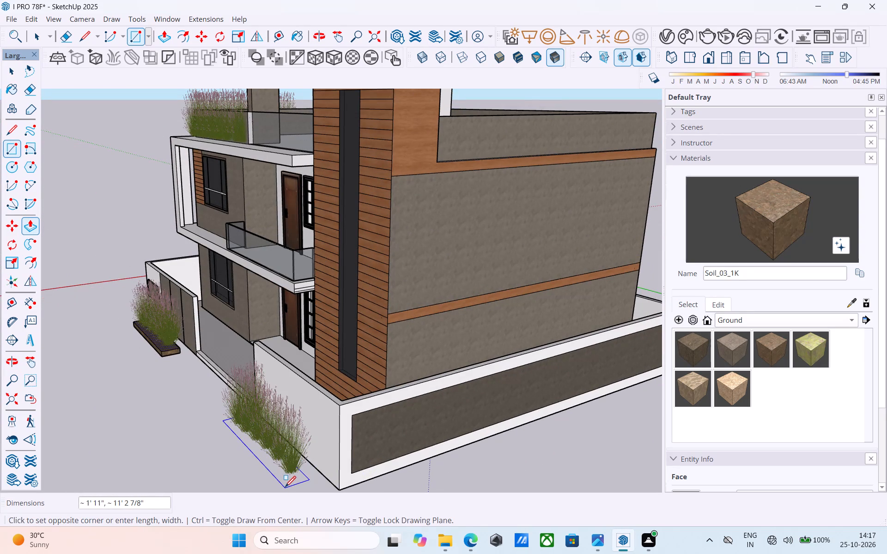
click(287, 488)
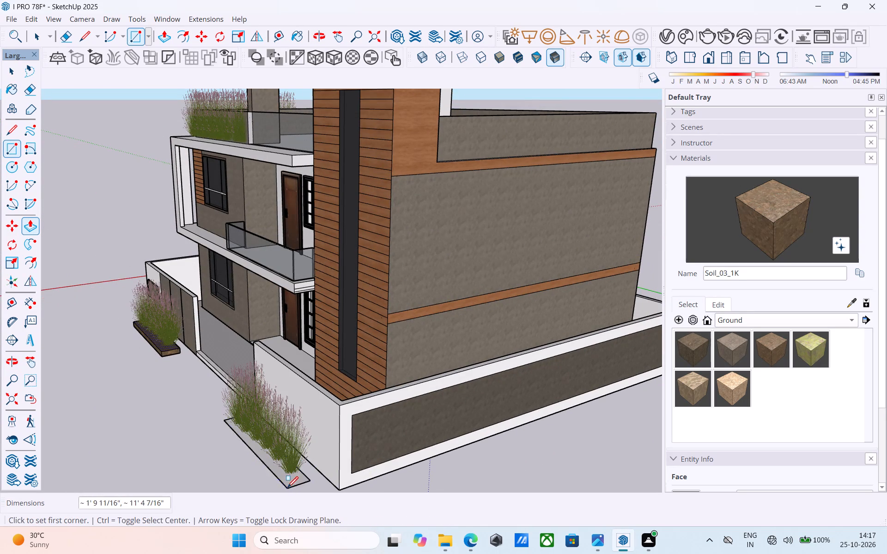
Push/Pull the ground rectangle at the white front wall up about 5 7/8" to form a raised bed.
middle_drag(303, 486, 384, 486)
scroll(439, 474, up, 7)
key(space)
click(411, 470)
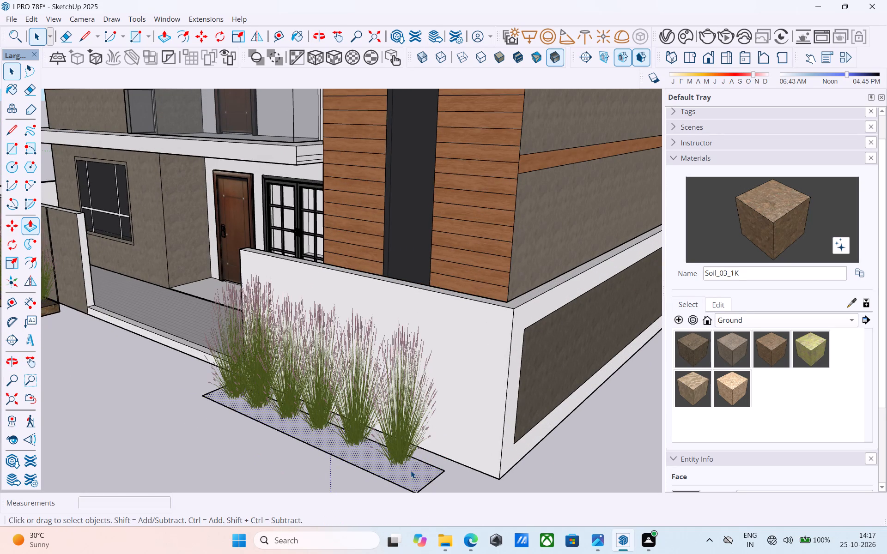
key(p)
click(411, 470)
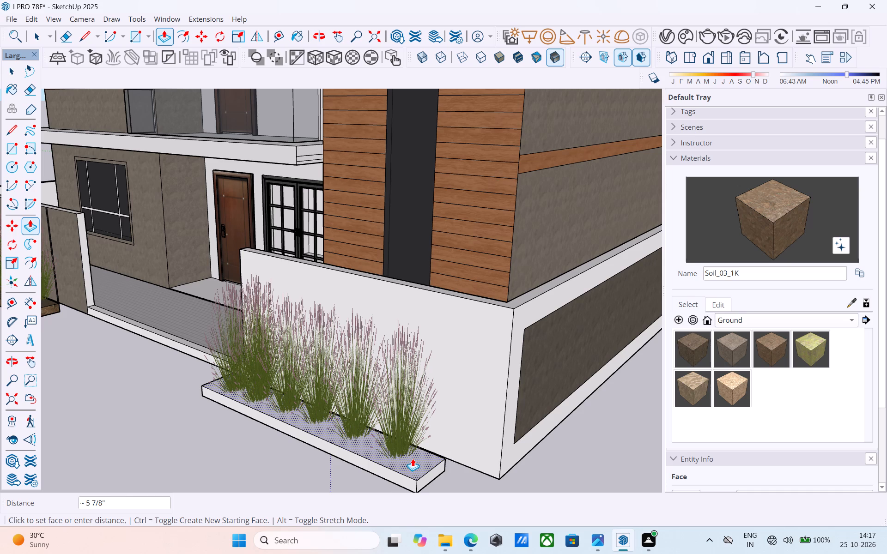
click(413, 458)
Paint the top of the raised bed at the white front wall with the Forest_Floor_01_1K material.
click(702, 356)
scroll(436, 448, up, 4)
drag(431, 449, 400, 467)
click(400, 468)
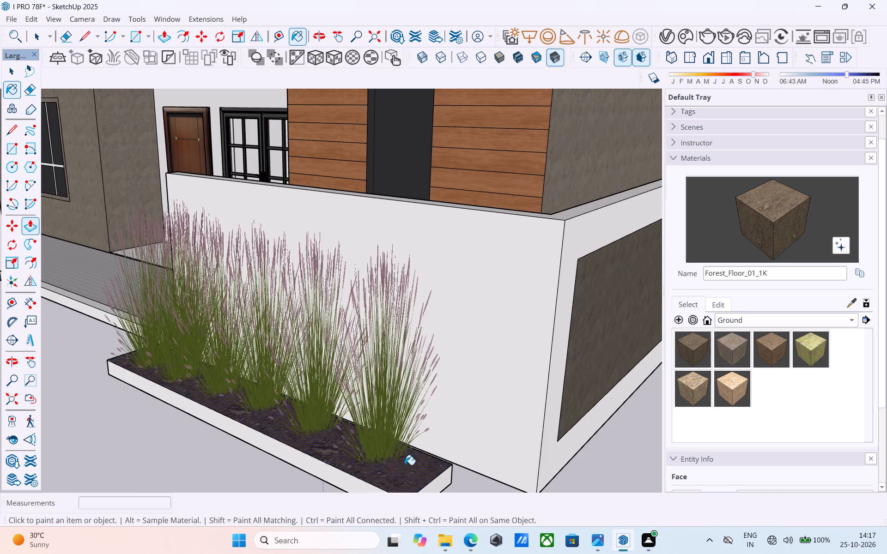
Paint the long front side and both ends of the white-wall raised bed with the Soil_03_1K material.
scroll(419, 447, down, 5)
middle_drag(422, 443, 463, 414)
click(762, 350)
scroll(394, 468, up, 7)
click(485, 397)
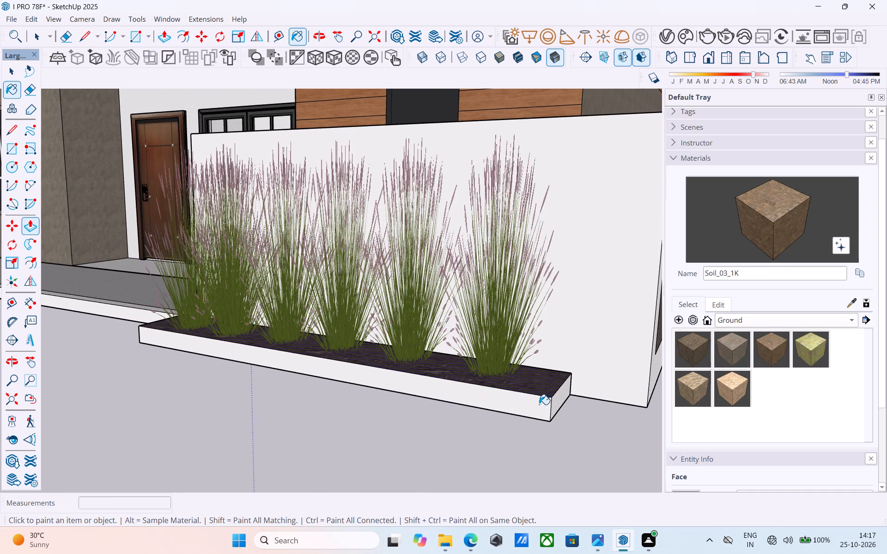
click(558, 401)
middle_drag(605, 410, 728, 404)
scroll(406, 414, down, 3)
middle_drag(378, 416, 646, 409)
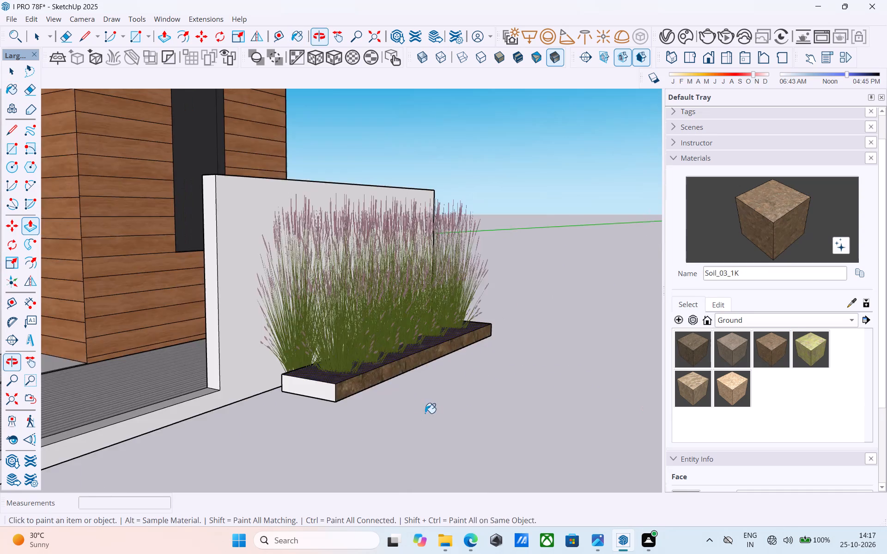
scroll(186, 404, up, 4)
click(357, 378)
scroll(354, 379, down, 6)
middle_drag(316, 392, 134, 384)
scroll(277, 349, down, 3)
key(space)
Offset the outer face of the white front boundary wall behind the raised bed inward by 1'.
scroll(284, 351, down, 8)
middle_drag(272, 355, 29, 442)
middle_drag(256, 360, 122, 408)
scroll(233, 391, up, 5)
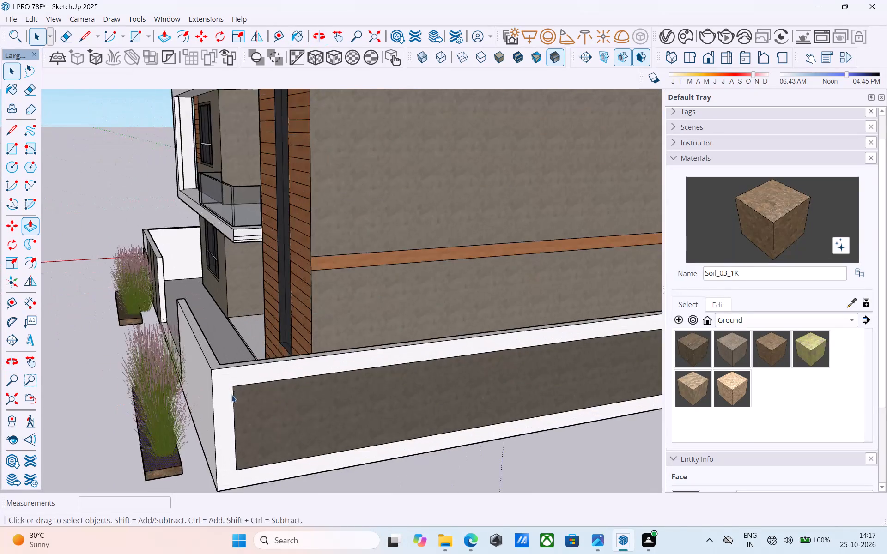
scroll(231, 395, up, 6)
drag(212, 381, 225, 378)
middle_drag(238, 379, 308, 363)
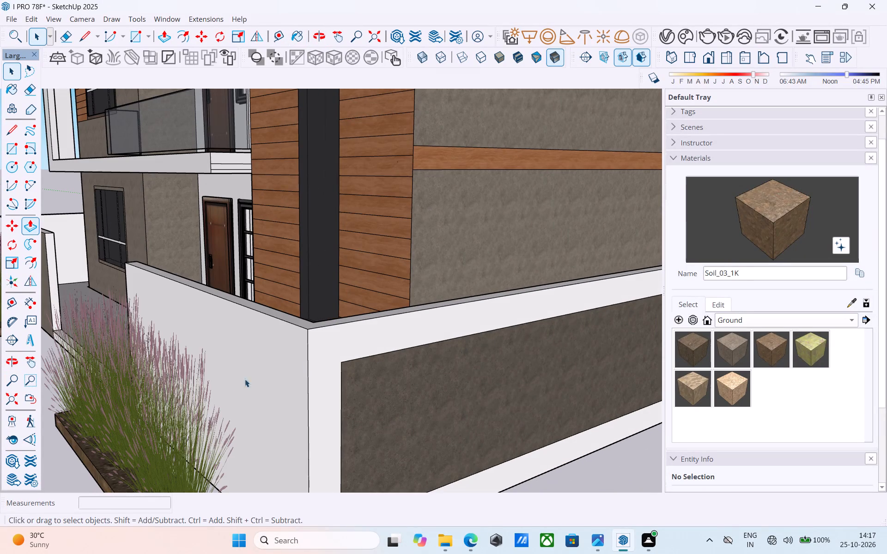
click(233, 381)
middle_drag(233, 381, 228, 378)
key(f)
click(230, 375)
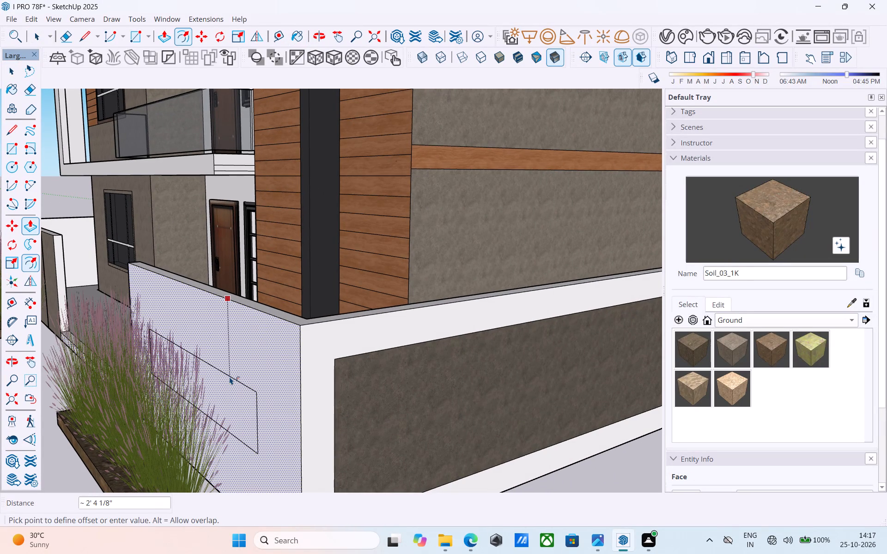
text(1')
key(Return)
Paint the inset panel on the white front boundary wall with the grey Plaster_04_1K1 material.
scroll(231, 377, down, 5)
middle_drag(235, 377, 347, 384)
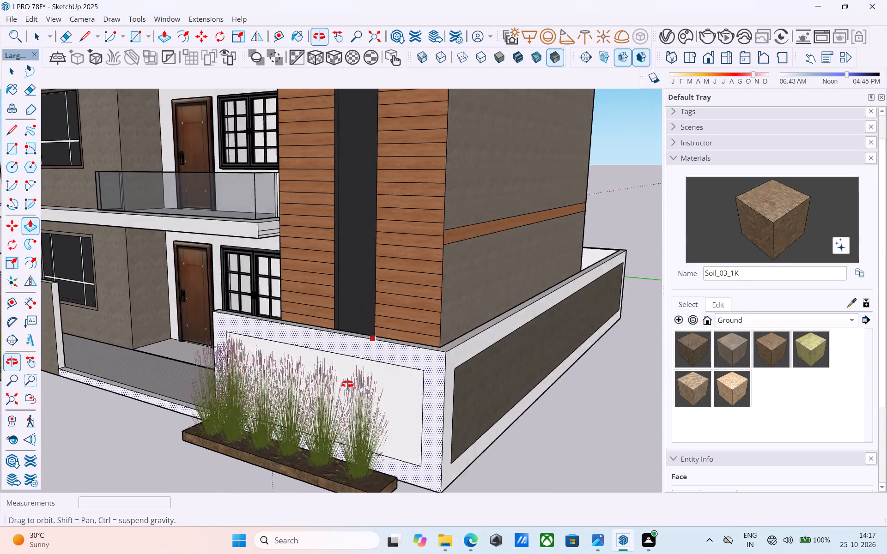
middle_drag(347, 384, 348, 384)
key(space)
click(725, 324)
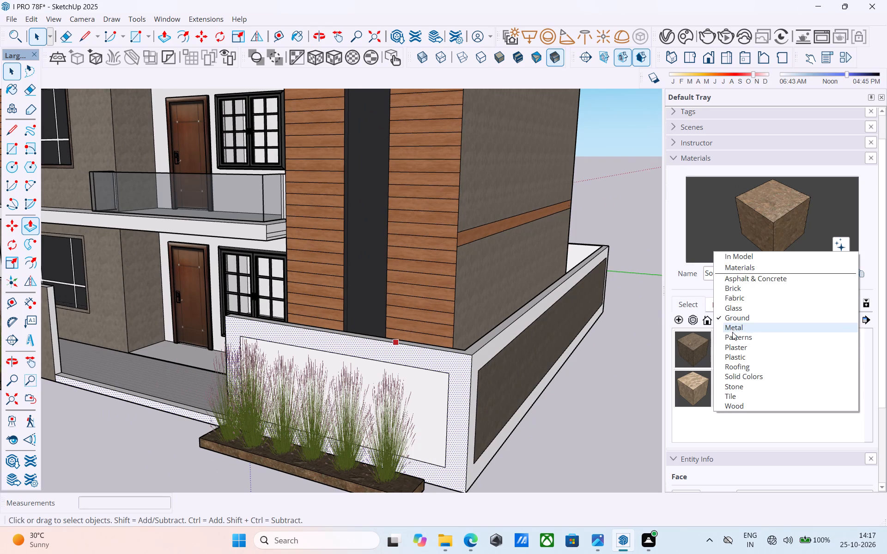
click(736, 343)
click(767, 347)
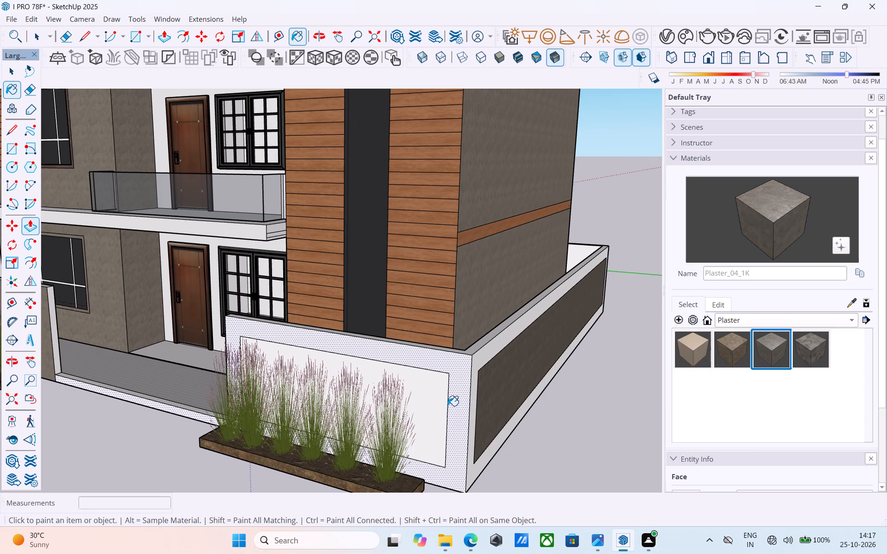
click(446, 404)
scroll(434, 404, down, 5)
middle_drag(433, 405, 466, 390)
scroll(371, 394, down, 5)
middle_drag(366, 402, 424, 404)
scroll(419, 398, up, 3)
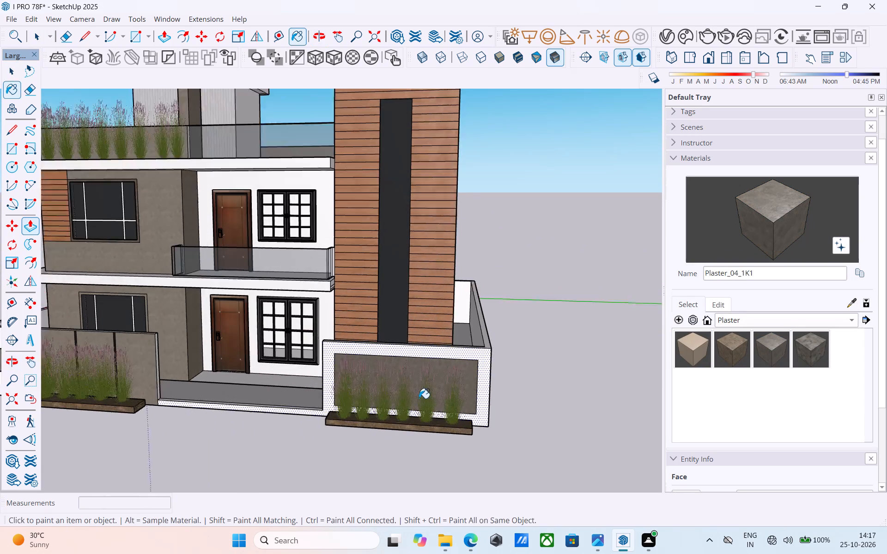
scroll(419, 398, up, 2)
key(space)
click(516, 366)
Save the model, purging its unused items.
scroll(489, 358, down, 5)
key(ctrl+s)
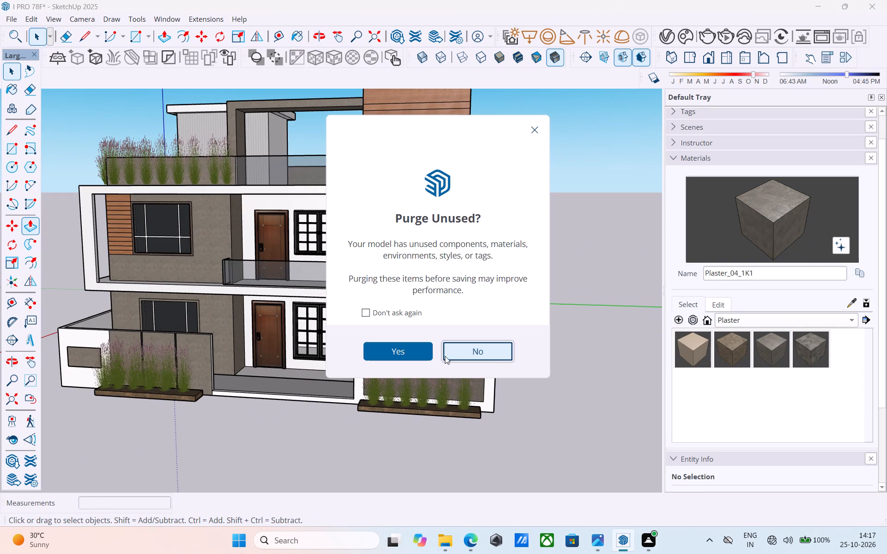
click(406, 349)
Examine the whole house from the front and the window side, including the boundary wall panels and raised beds.
scroll(310, 298, down, 5)
middle_drag(279, 274, 294, 282)
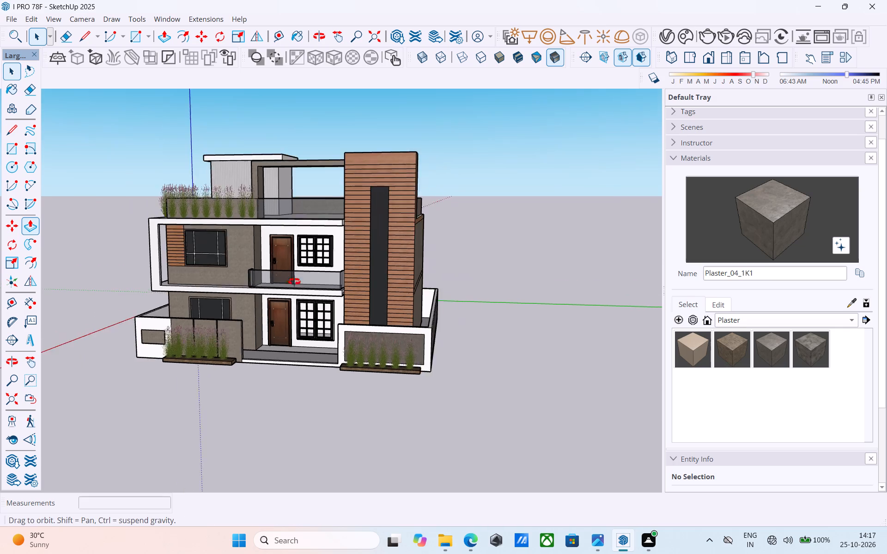
middle_drag(294, 282, 369, 265)
scroll(367, 264, up, 1)
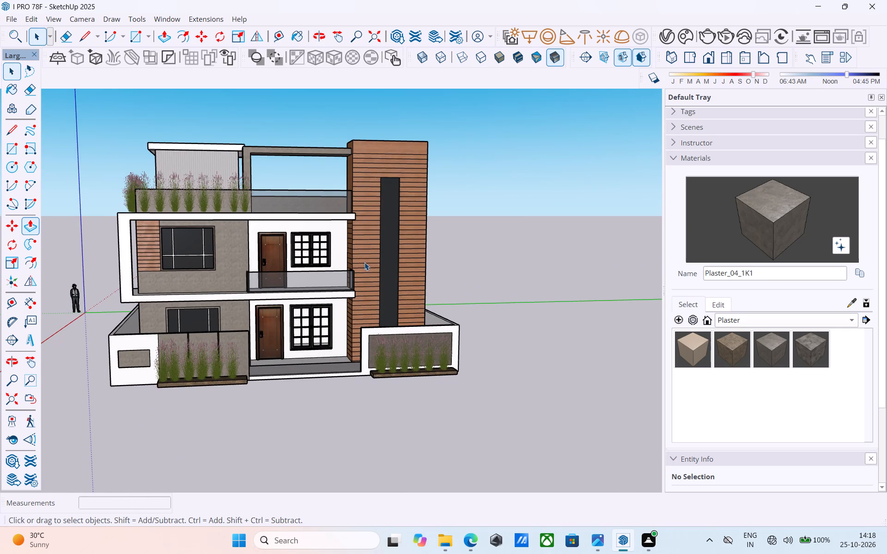
scroll(358, 262, down, 5)
middle_drag(335, 262, 502, 284)
scroll(451, 286, down, 3)
middle_drag(371, 287, 396, 277)
middle_drag(305, 212, 306, 219)
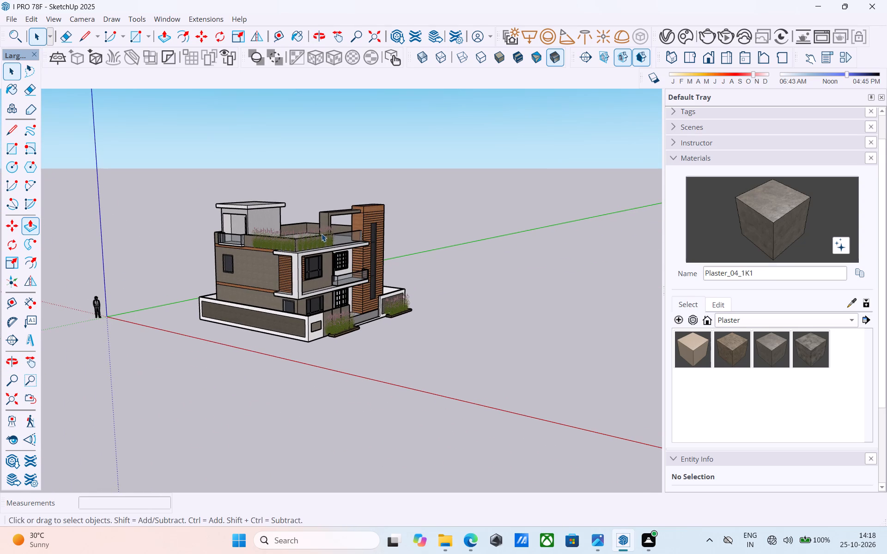
middle_drag(322, 234, 324, 220)
scroll(334, 229, up, 2)
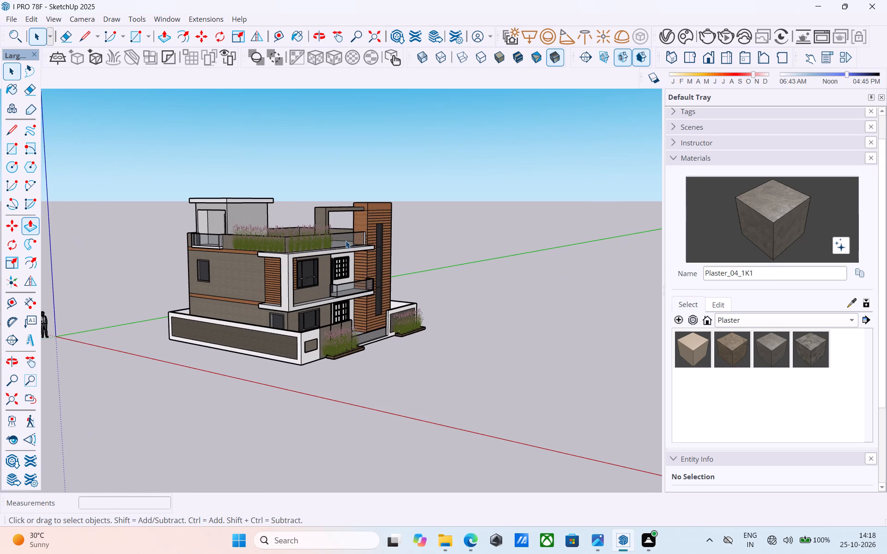
Examine the whole house from the front and the window side.
middle_drag(351, 254, 335, 239)
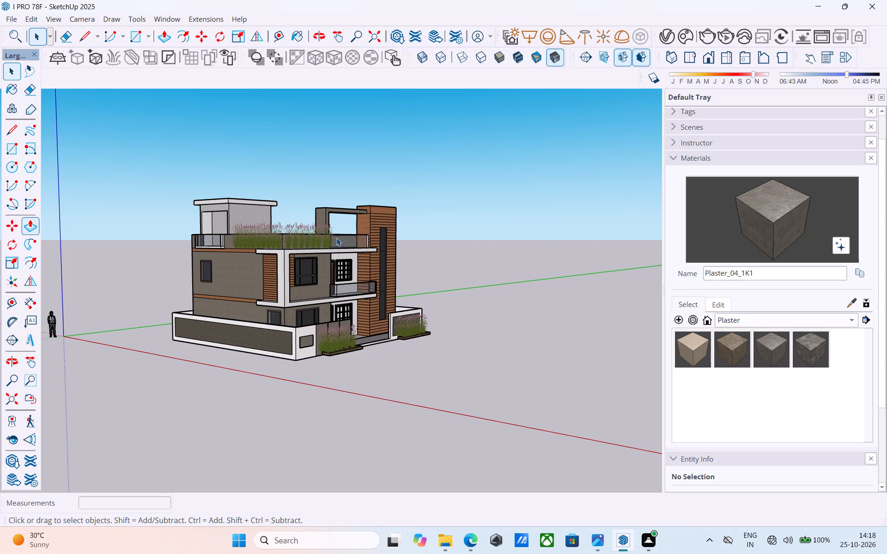
scroll(358, 241, down, 3)
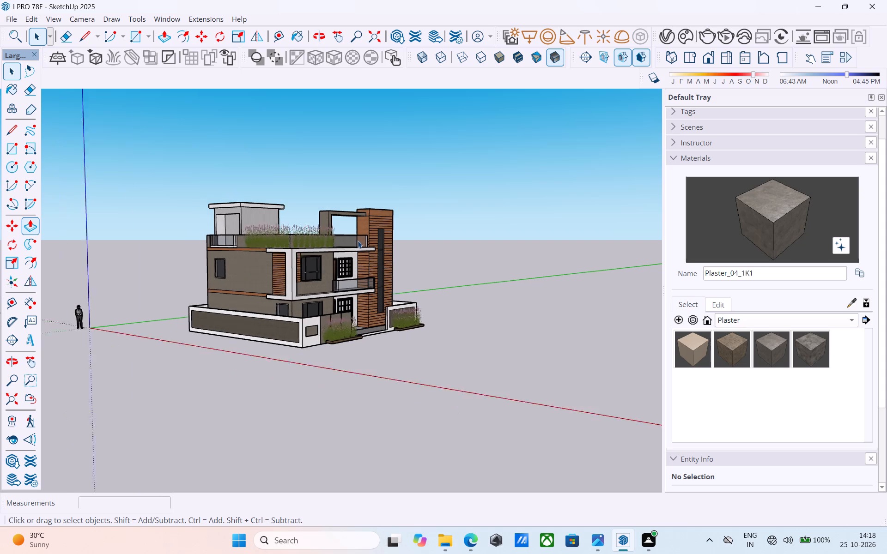
middle_drag(357, 241, 235, 245)
scroll(296, 254, up, 9)
middle_drag(337, 275, 331, 216)
scroll(309, 188, down, 4)
middle_drag(327, 240, 419, 341)
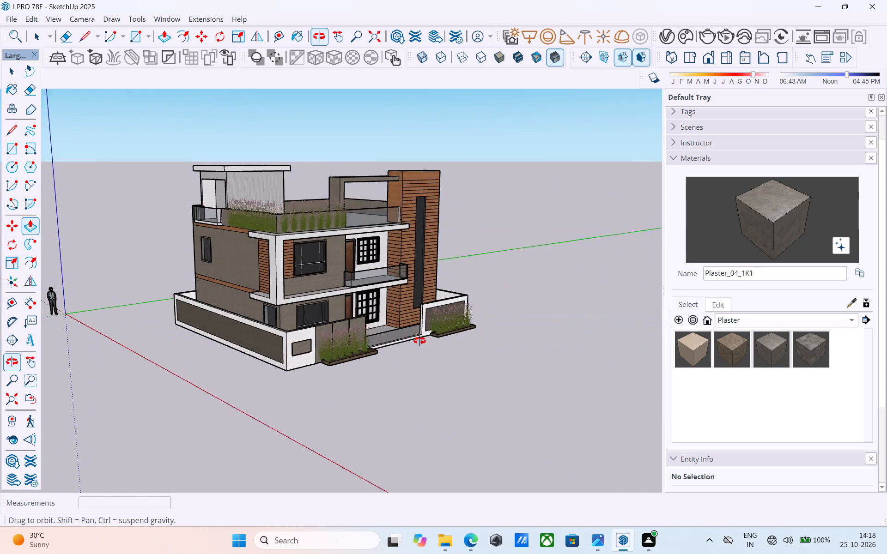
middle_drag(419, 341, 421, 344)
Inside the house group, erase the stray edges on the underside of the rooftop room's slab at the front corner above the doorway side.
scroll(246, 163, up, 4)
middle_drag(311, 230, 236, 185)
scroll(239, 187, up, 5)
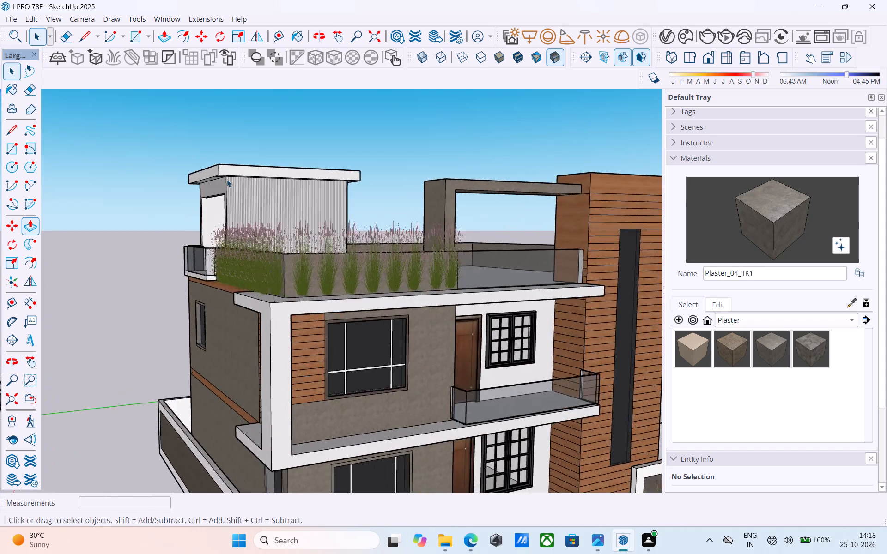
scroll(227, 180, up, 2)
middle_drag(222, 180, 223, 161)
scroll(209, 175, up, 16)
middle_drag(200, 198, 251, 178)
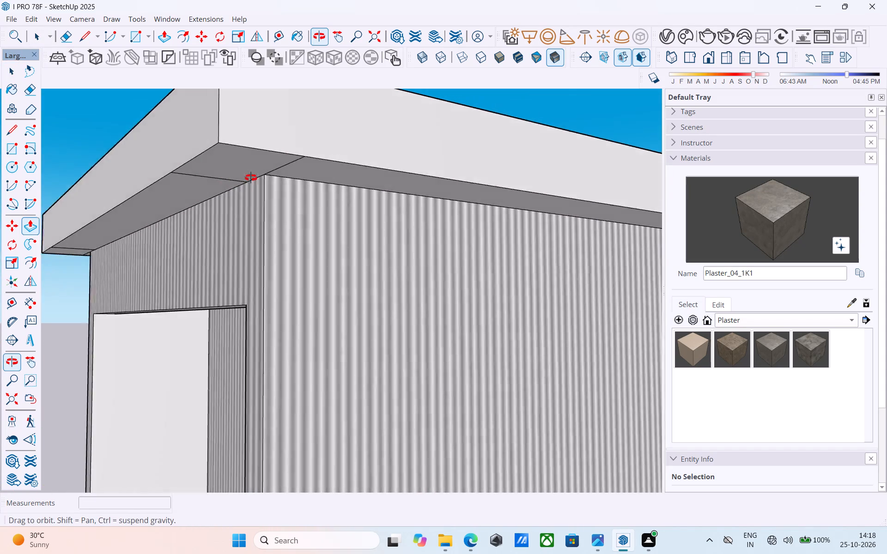
middle_drag(251, 178, 275, 175)
scroll(276, 175, down, 5)
key(e)
shift+middle_drag(256, 177, 316, 191)
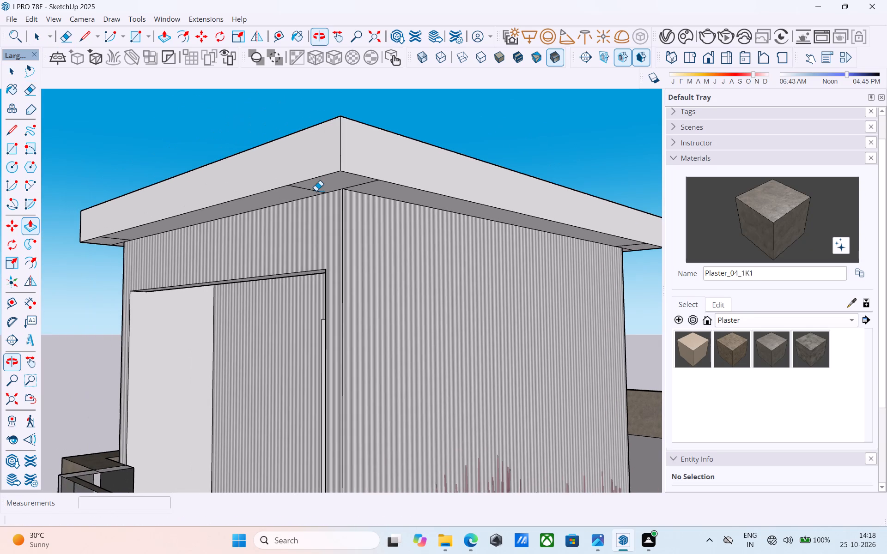
key(space)
double_click(310, 200)
scroll(310, 200, up, 4)
key(e)
click(314, 185)
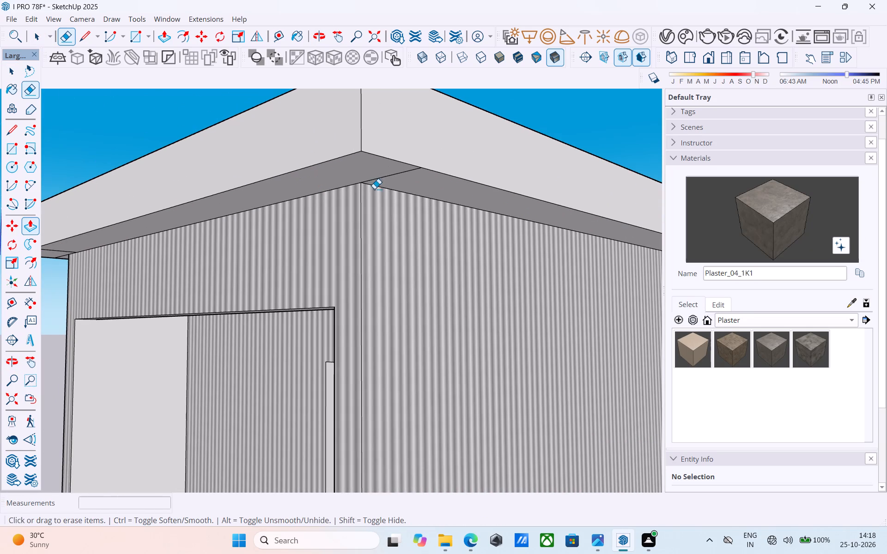
drag(383, 178, 395, 184)
Erase the stray edges on the roof slab's underside at the far corner of the rooftop room's doorway wall.
scroll(378, 184, down, 3)
shift+middle_drag(371, 186, 511, 143)
scroll(234, 240, up, 6)
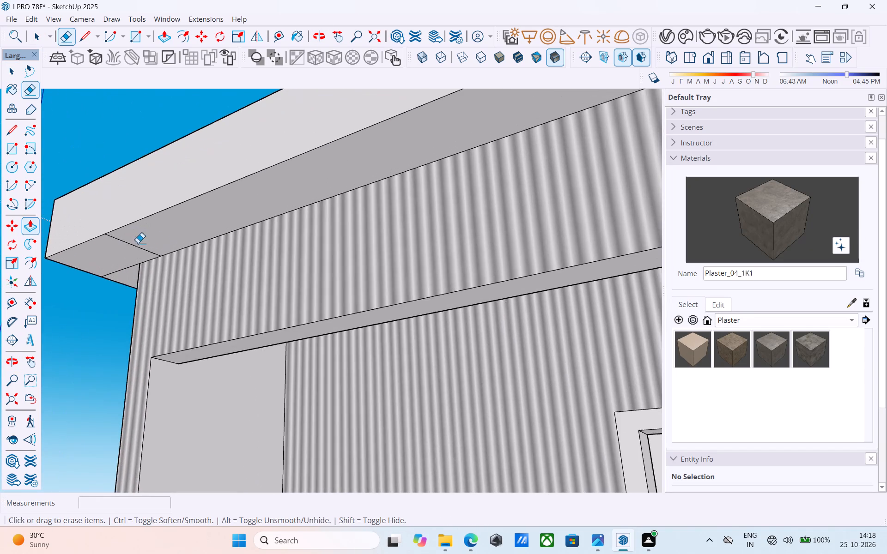
click(125, 242)
shift+middle_drag(118, 256, 283, 249)
shift+scroll(241, 252, up, 1)
drag(277, 255, 278, 267)
scroll(276, 271, down, 1)
Erase the stray edges on the roof slab's underside at the next corner around the back of the rooftop room.
middle_drag(532, 274, 544, 276)
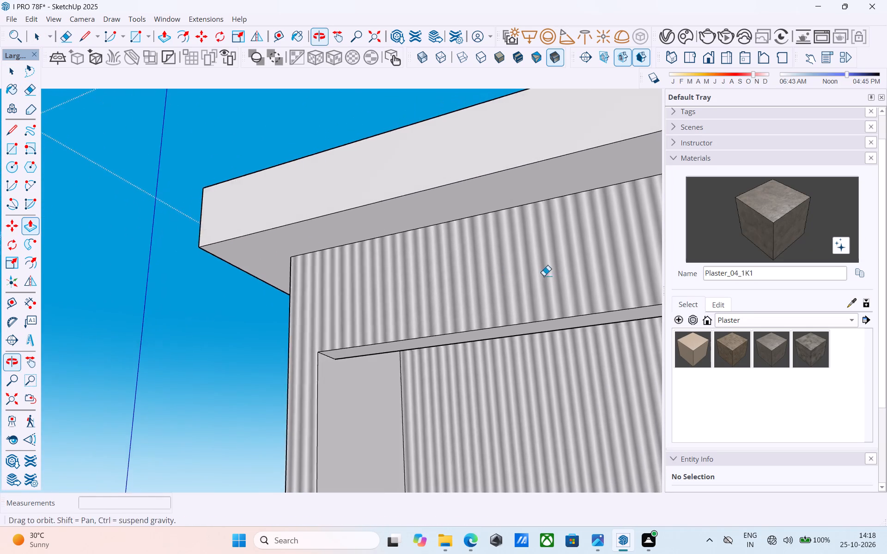
middle_drag(544, 276, 557, 275)
scroll(307, 278, down, 2)
middle_drag(325, 282, 545, 293)
shift+middle_drag(286, 305, 590, 229)
shift+middle_drag(143, 291, 407, 244)
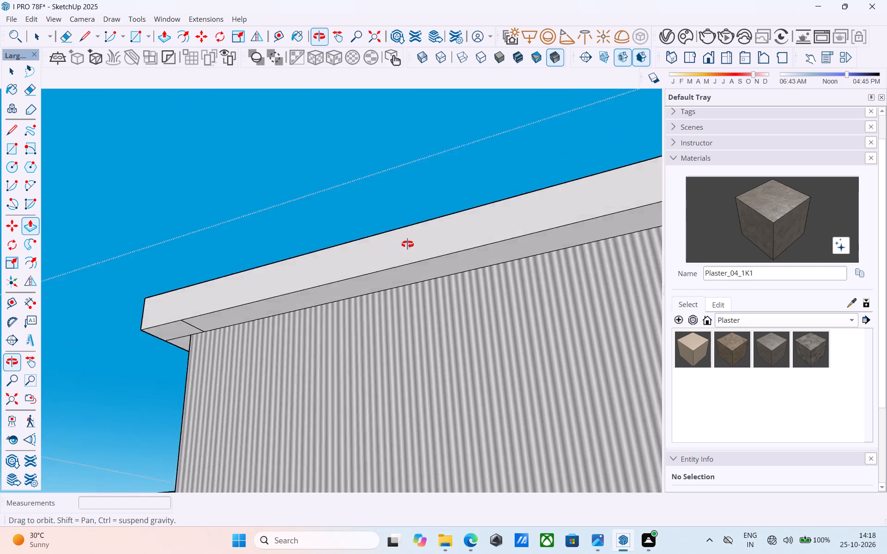
shift+middle_drag(407, 244, 487, 230)
shift+middle_drag(88, 316, 308, 267)
scroll(267, 247, up, 7)
drag(241, 253, 237, 279)
drag(330, 243, 380, 255)
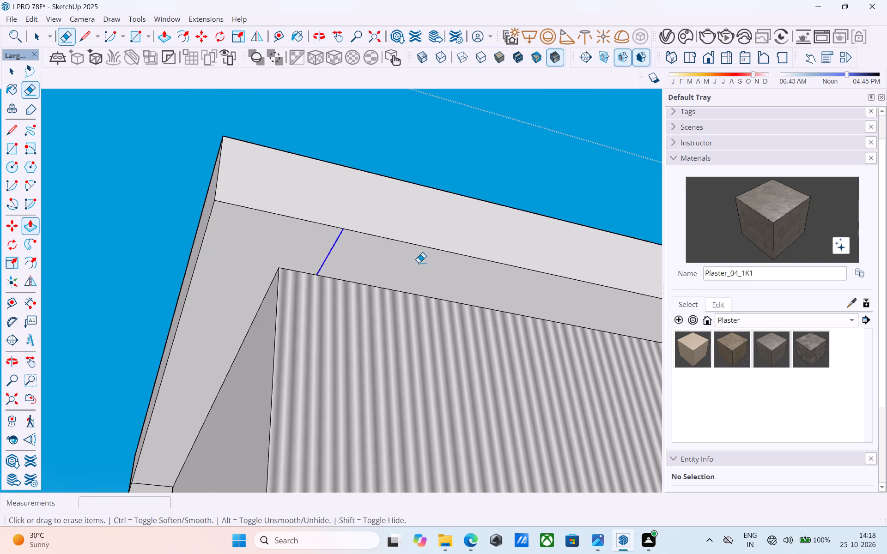
Erase the stray edges on the roof slab's underside at the remaining corner, where the corrugated wall meets the plain white wall.
scroll(380, 253, down, 5)
shift+middle_drag(209, 314, 528, 230)
middle_drag(245, 287, 326, 395)
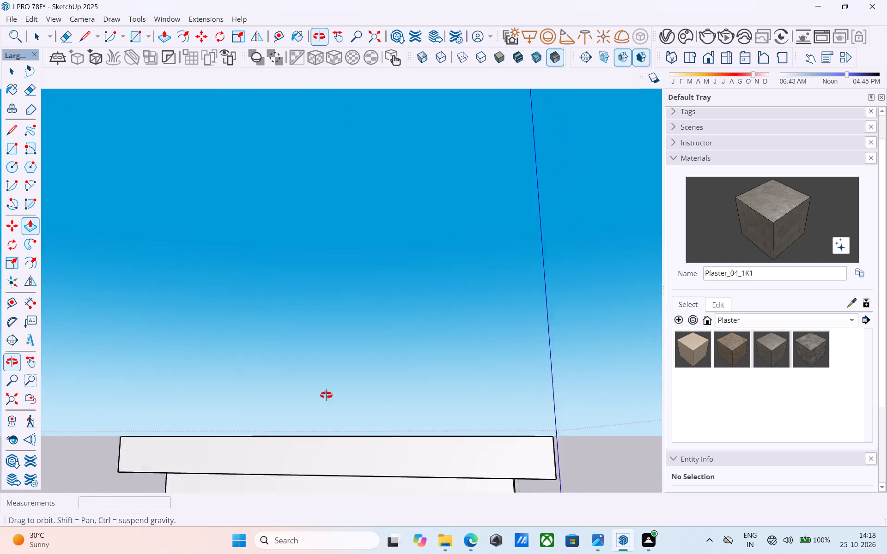
middle_drag(326, 395, 347, 388)
middle_drag(288, 420, 449, 304)
middle_drag(183, 430, 251, 326)
scroll(248, 329, up, 1)
middle_drag(256, 337, 185, 461)
scroll(223, 327, down, 11)
middle_drag(237, 296, 188, 490)
scroll(232, 305, up, 1)
middle_drag(233, 301, 220, 467)
middle_drag(261, 178, 238, 269)
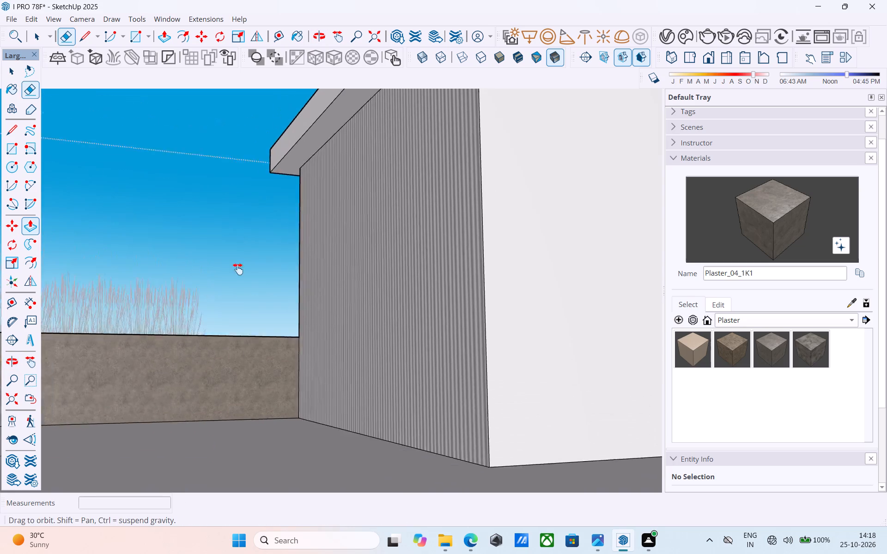
middle_drag(238, 269, 196, 425)
shift+middle_drag(293, 369, 304, 305)
scroll(336, 291, up, 7)
drag(366, 289, 349, 313)
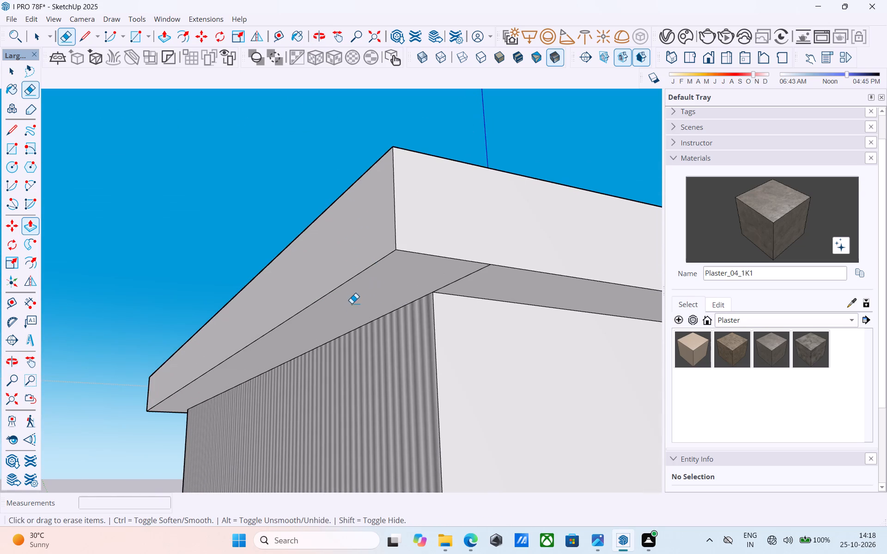
click(482, 273)
drag(478, 273, 470, 272)
Close the house group and save the model.
scroll(400, 281, down, 5)
middle_drag(345, 301, 699, 305)
scroll(438, 306, down, 5)
shift+middle_drag(358, 318, 652, 293)
middle_drag(327, 293, 387, 299)
scroll(384, 286, down, 5)
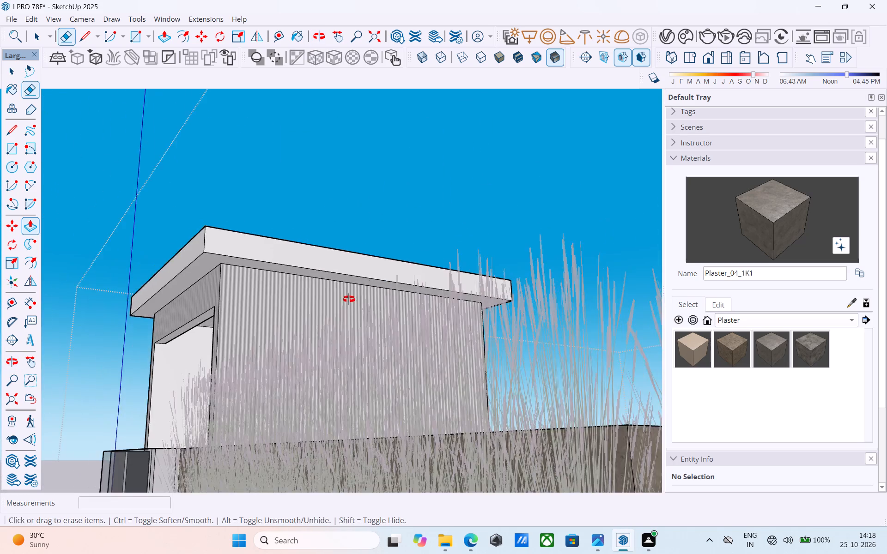
middle_drag(349, 298, 510, 460)
scroll(452, 361, down, 10)
shift+middle_drag(298, 372, 406, 365)
key(space)
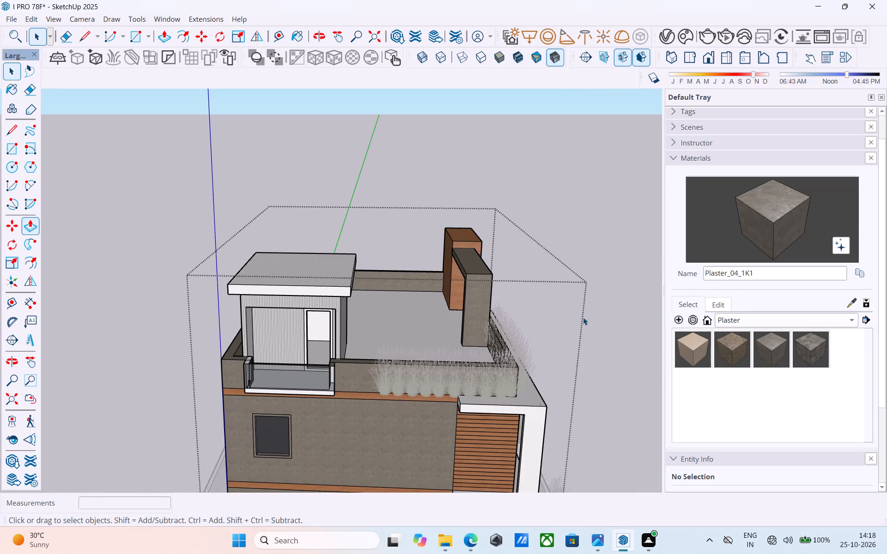
click(598, 313)
key(ctrl+s)
Examine the rooftop room, terrace planting and front balconies from the window side and the front.
shift+middle_drag(539, 326, 438, 319)
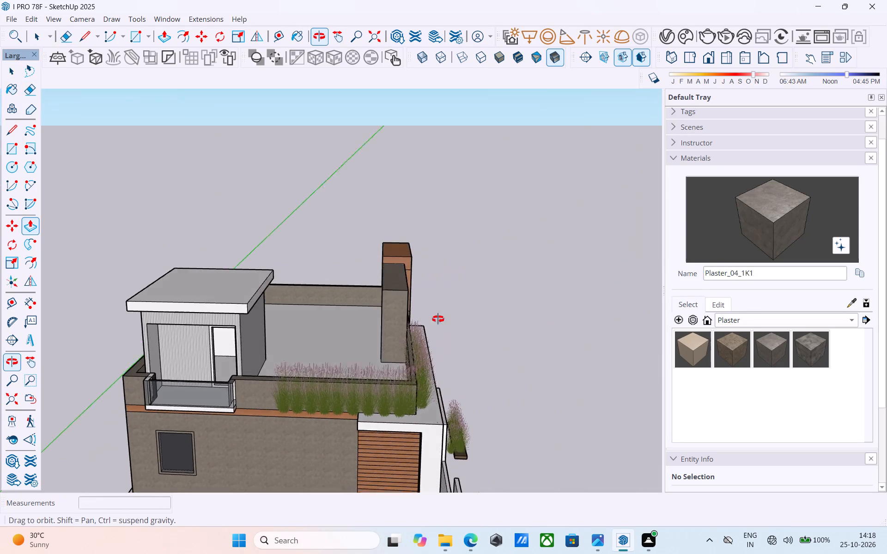
shift+middle_drag(438, 319, 437, 295)
shift+middle_drag(346, 353, 127, 332)
middle_drag(231, 340, 205, 342)
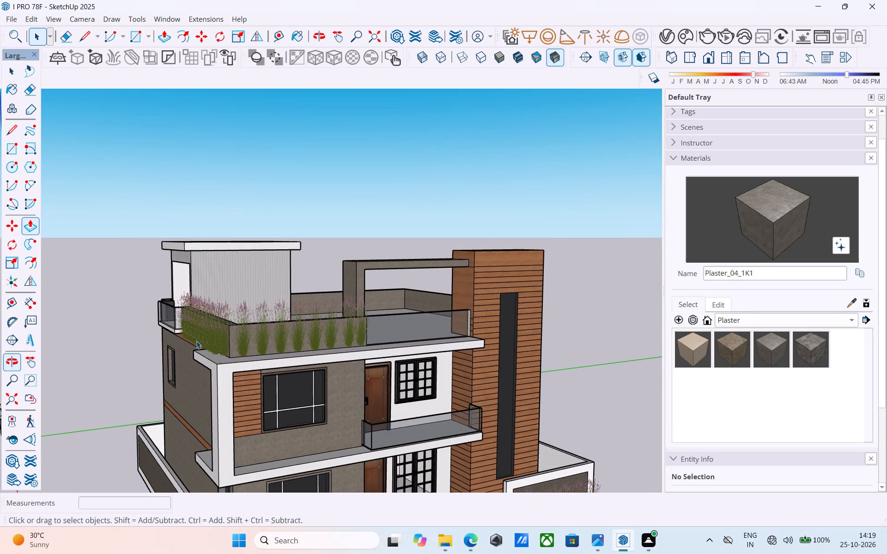
scroll(189, 334, up, 2)
scroll(189, 334, down, 6)
middle_drag(189, 334, 208, 356)
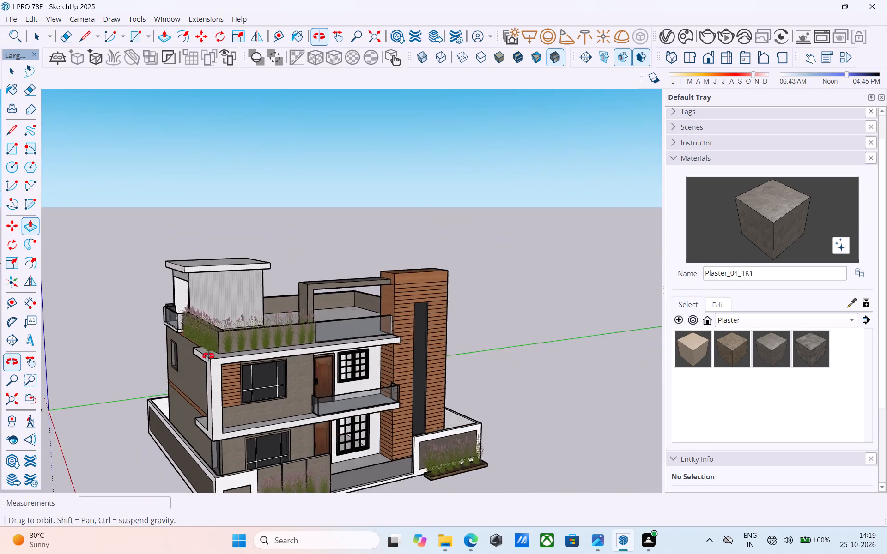
middle_drag(208, 356, 280, 364)
scroll(422, 331, down, 3)
scroll(314, 323, up, 6)
Save the model.
key(ctrl+s)
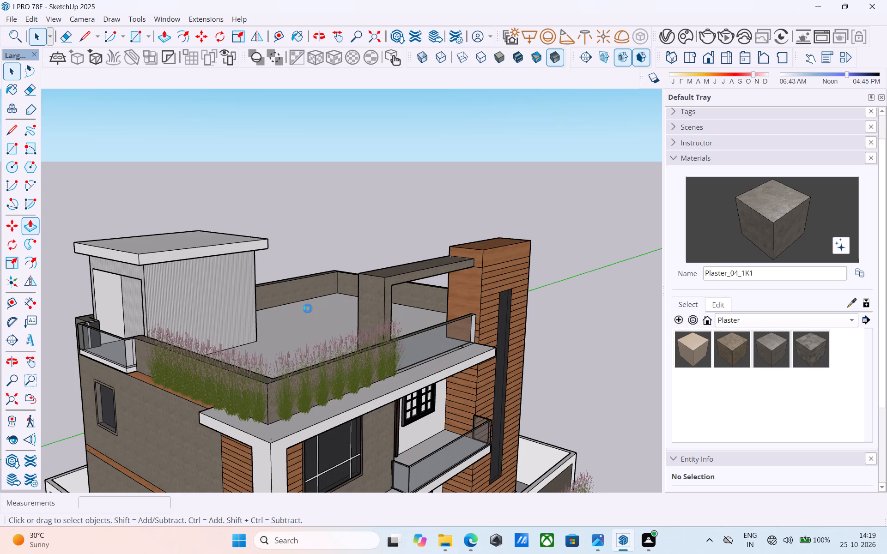
Inside the house group, push the underside of the small rooftop balcony's white slab down by 6".
scroll(308, 308, up, 1)
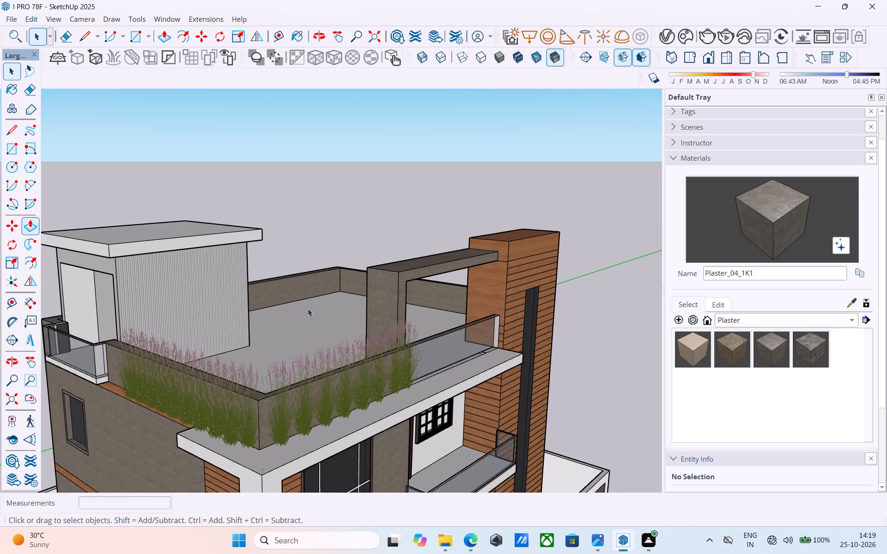
scroll(268, 314, down, 6)
middle_drag(249, 305, 188, 246)
scroll(189, 254, down, 2)
middle_drag(192, 281, 141, 267)
scroll(190, 295, up, 7)
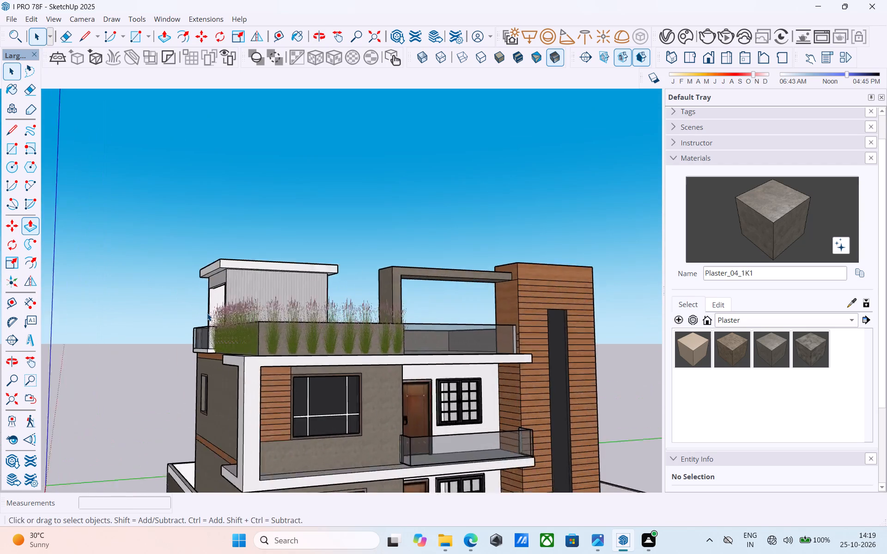
middle_drag(210, 338, 414, 312)
scroll(469, 261, down, 5)
scroll(249, 333, up, 16)
middle_drag(256, 318, 255, 316)
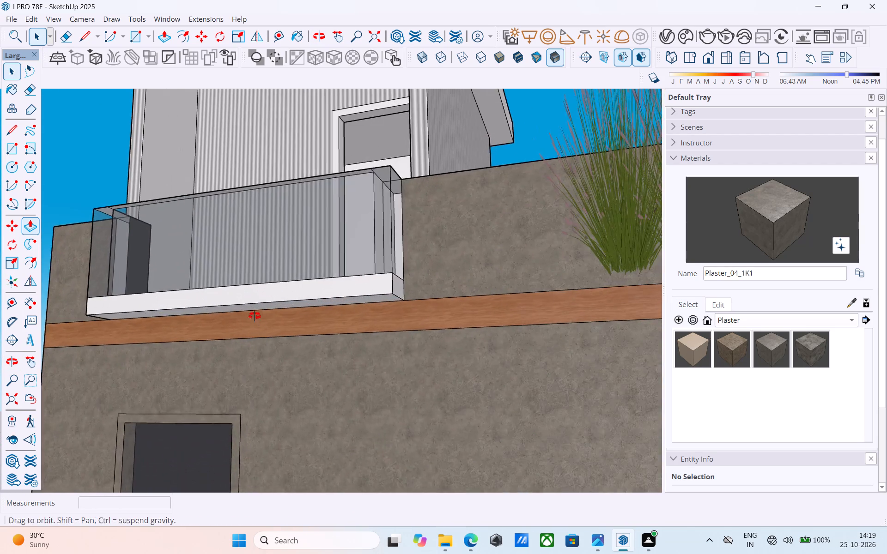
middle_drag(255, 316, 191, 279)
scroll(188, 280, up, 5)
scroll(218, 295, down, 5)
scroll(342, 319, up, 5)
click(395, 288)
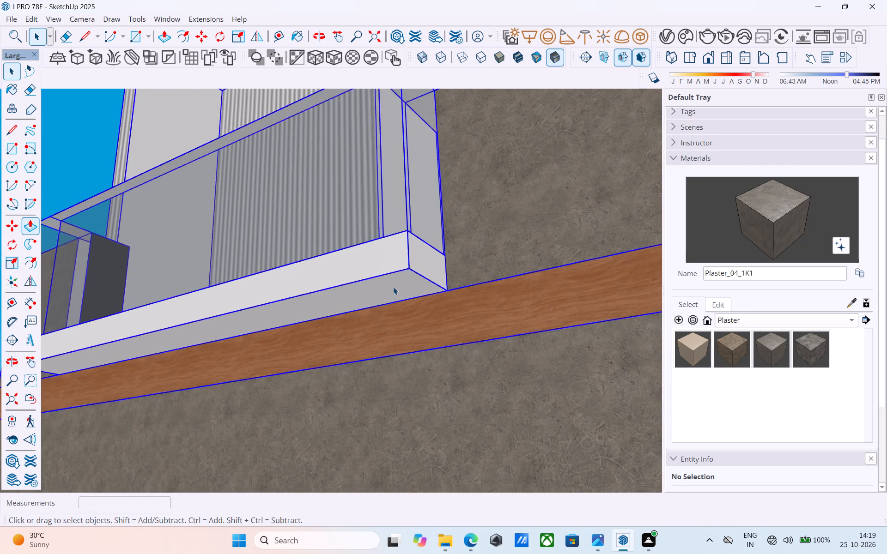
scroll(393, 287, up, 2)
double_click(393, 286)
drag(390, 283, 391, 277)
scroll(384, 276, up, 1)
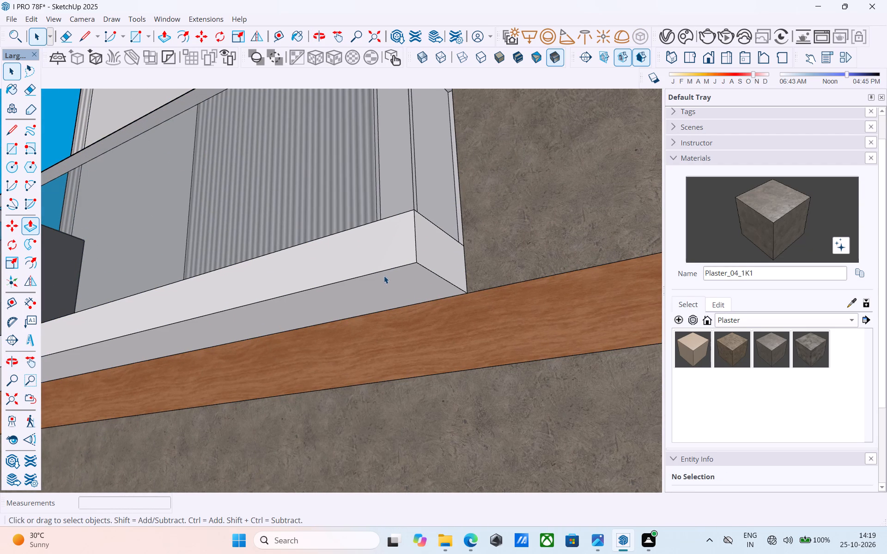
click(384, 276)
key(p)
click(387, 283)
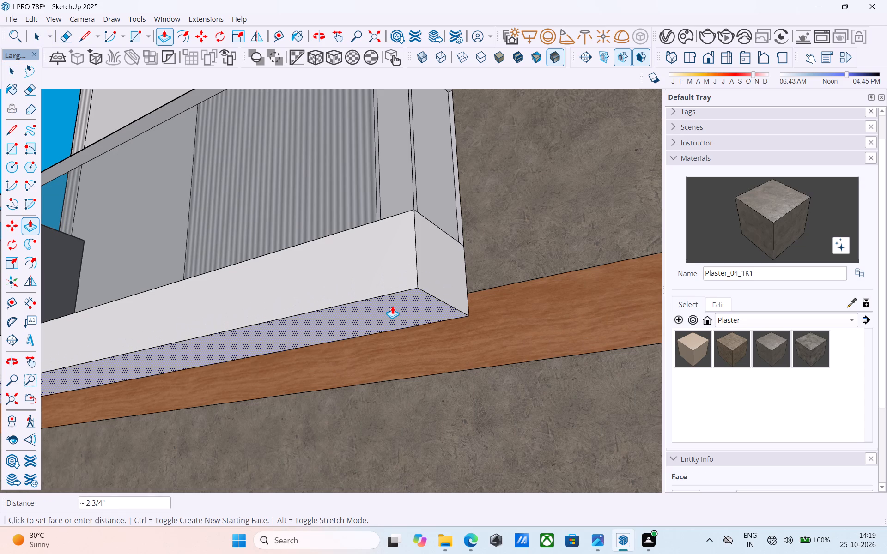
key(6)
key(shift+quotedbl)
key(Return)
Save the model with the thickened rooftop balcony slab.
scroll(388, 300, down, 11)
key(b)
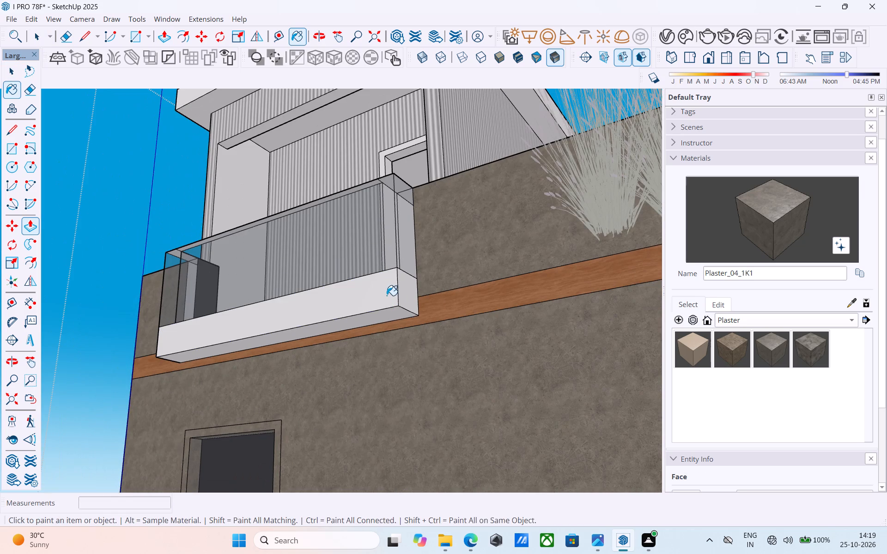
key(space)
scroll(385, 295, down, 6)
middle_drag(384, 296, 373, 346)
key(ctrl+s)
Close the house group and save the model again.
scroll(359, 334, down, 13)
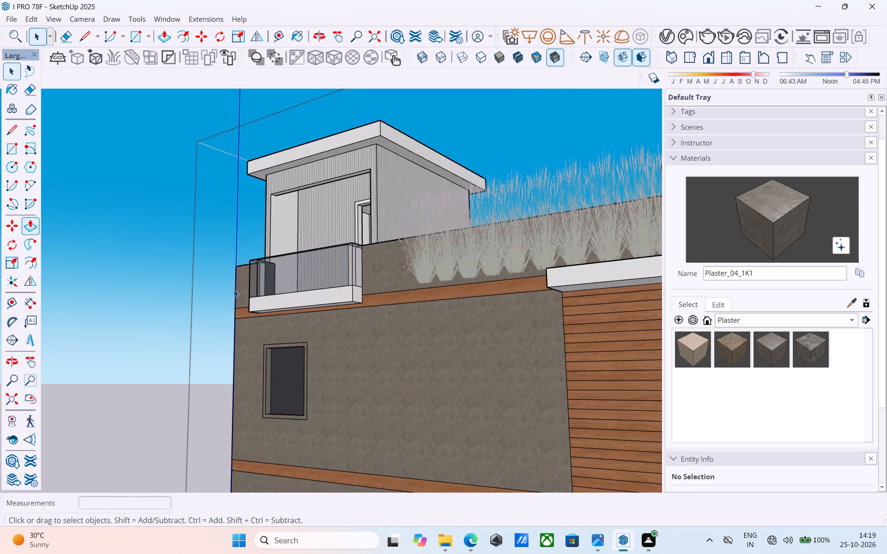
scroll(234, 289, down, 3)
middle_drag(279, 274, 225, 341)
scroll(213, 333, down, 4)
middle_drag(219, 336, 328, 329)
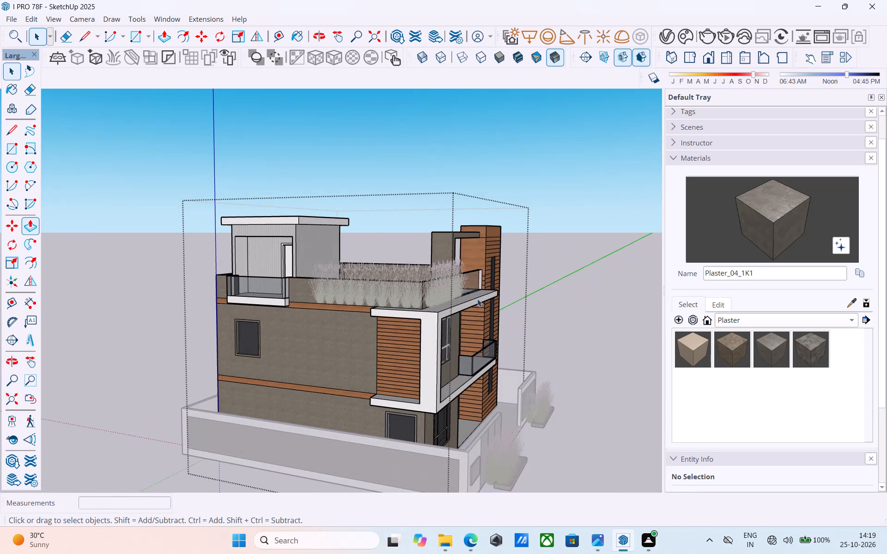
click(549, 287)
middle_drag(543, 277, 310, 417)
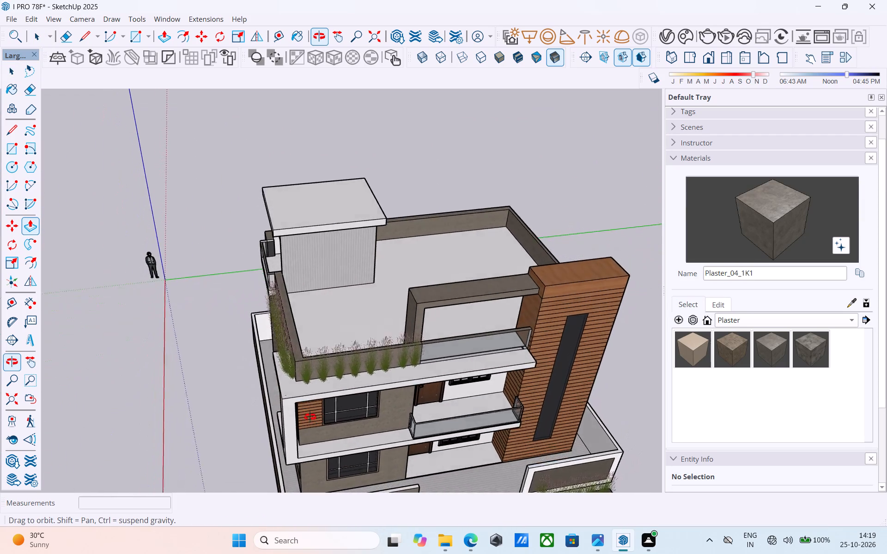
middle_drag(310, 417, 413, 419)
scroll(381, 385, up, 5)
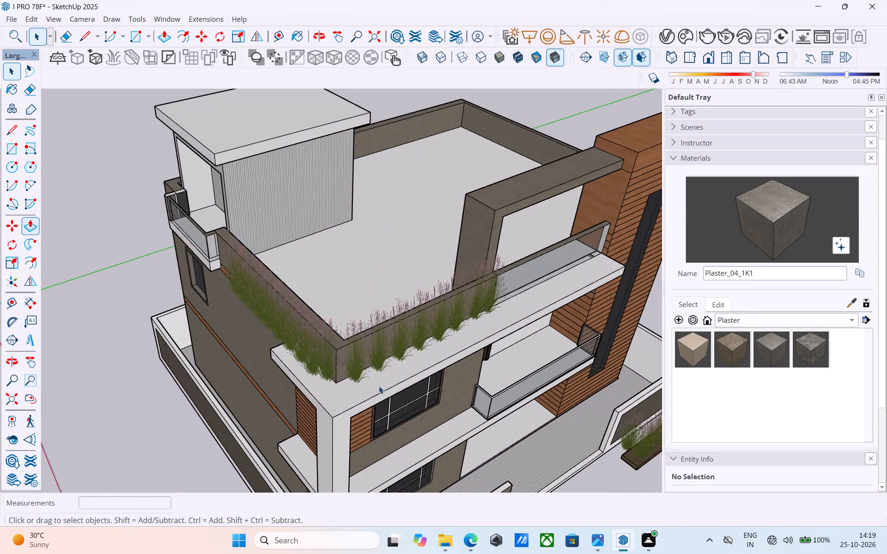
scroll(295, 383, down, 5)
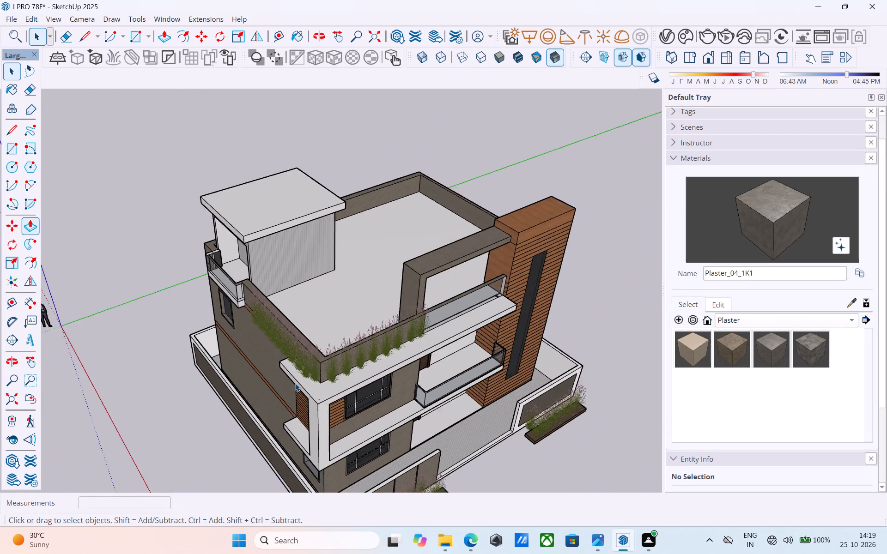
middle_drag(295, 383, 359, 349)
scroll(359, 349, up, 4)
key(ctrl+s)
key(space)
Examine the terrace planting, parapet and small rooftop balcony around the front corner of the house.
scroll(352, 340, down, 2)
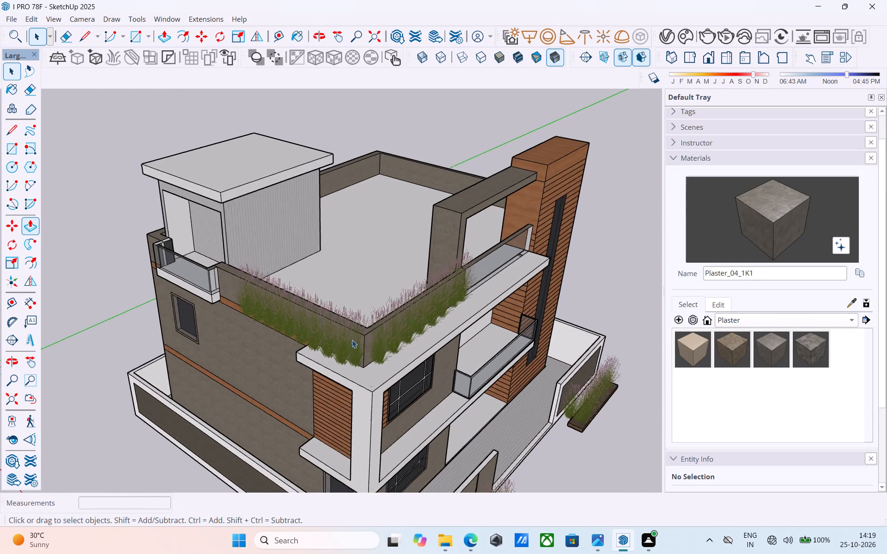
scroll(352, 340, down, 3)
middle_drag(352, 341, 371, 313)
scroll(369, 326, up, 15)
middle_drag(359, 331, 291, 376)
scroll(282, 367, down, 6)
middle_drag(285, 368, 298, 301)
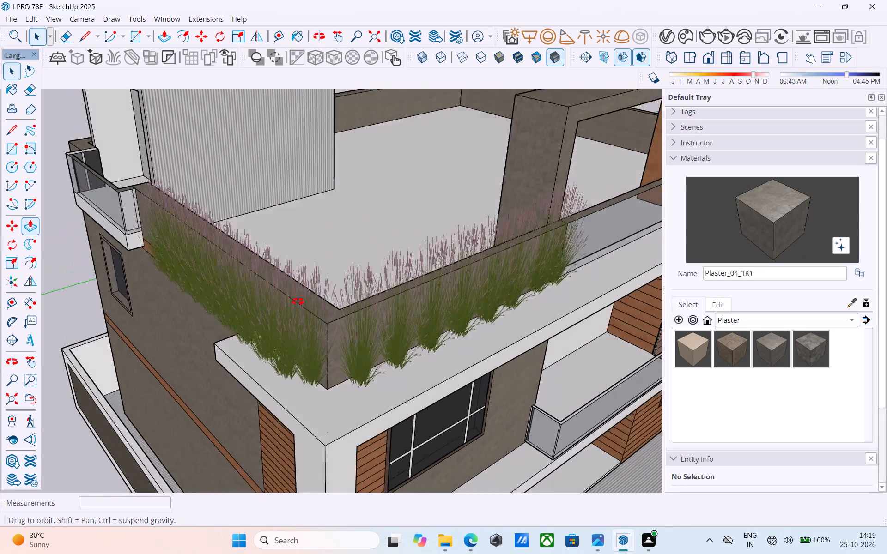
middle_drag(298, 301, 301, 226)
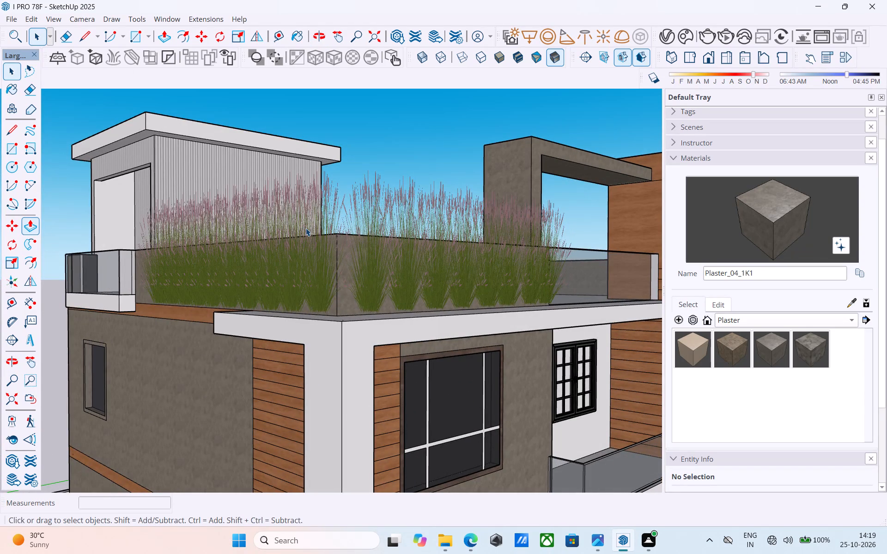
Examine the whole house from the side and front, including the terrace planting and rooftop room.
scroll(200, 180, down, 4)
middle_drag(194, 201, 185, 366)
scroll(173, 348, down, 2)
middle_drag(196, 340, 377, 245)
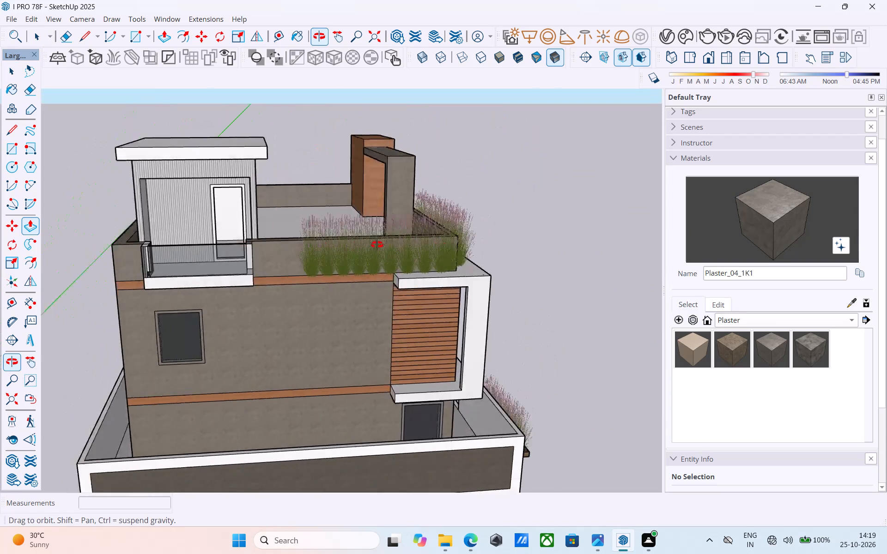
middle_drag(377, 245, 300, 245)
scroll(300, 241, down, 4)
middle_drag(191, 255, 118, 256)
middle_drag(290, 282, 255, 315)
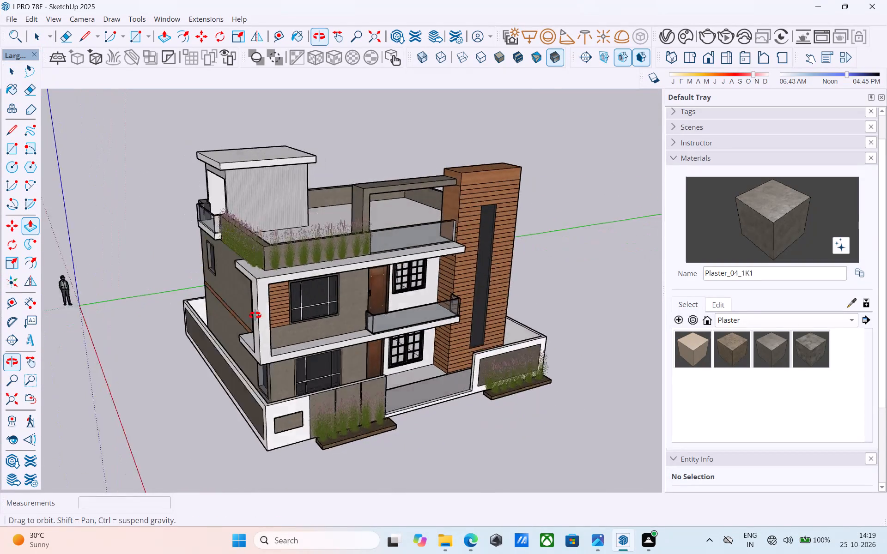
middle_drag(255, 315, 330, 307)
Copy five of the ornamental grasses from the terrace's side parapet down to ground level, about 40' 5" away.
scroll(278, 270, up, 4)
click(273, 260)
scroll(278, 261, up, 5)
middle_drag(278, 261, 319, 287)
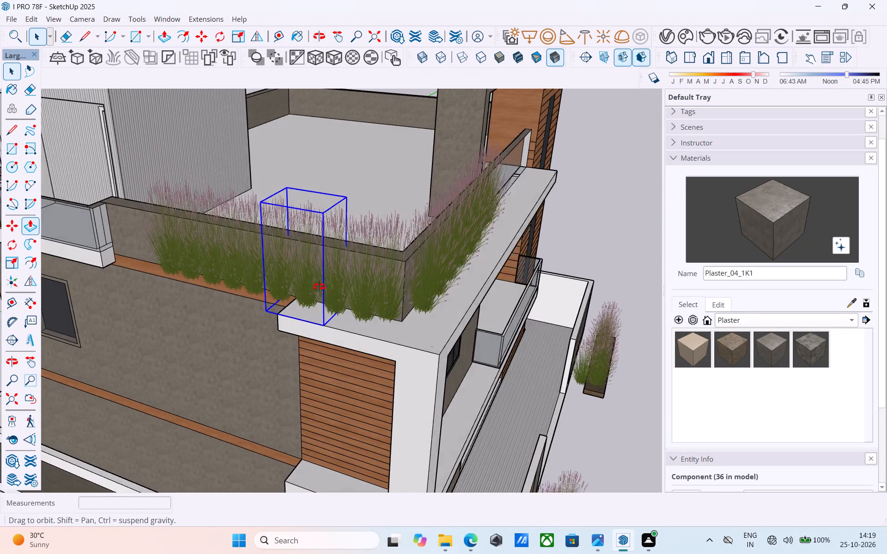
middle_drag(319, 287, 339, 294)
shift+click(400, 287)
shift+click(381, 293)
shift+click(271, 285)
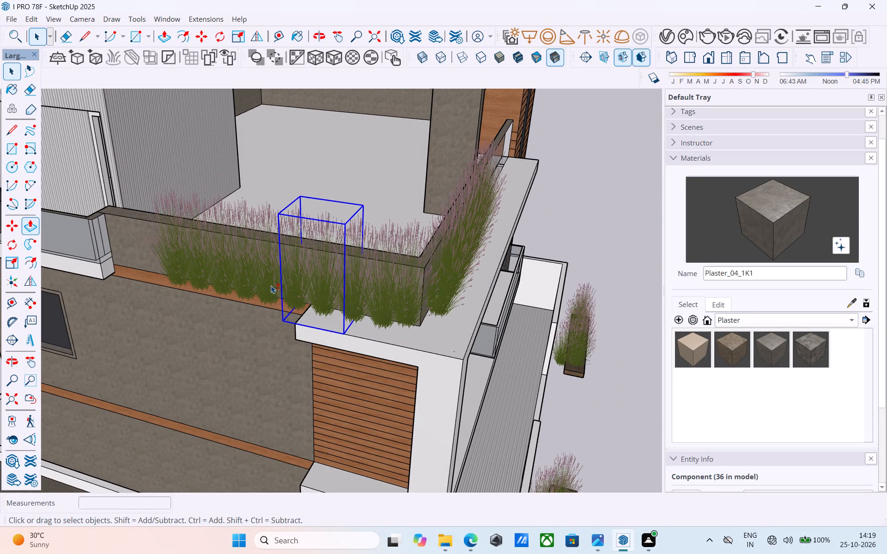
shift+click(213, 275)
shift+click(154, 263)
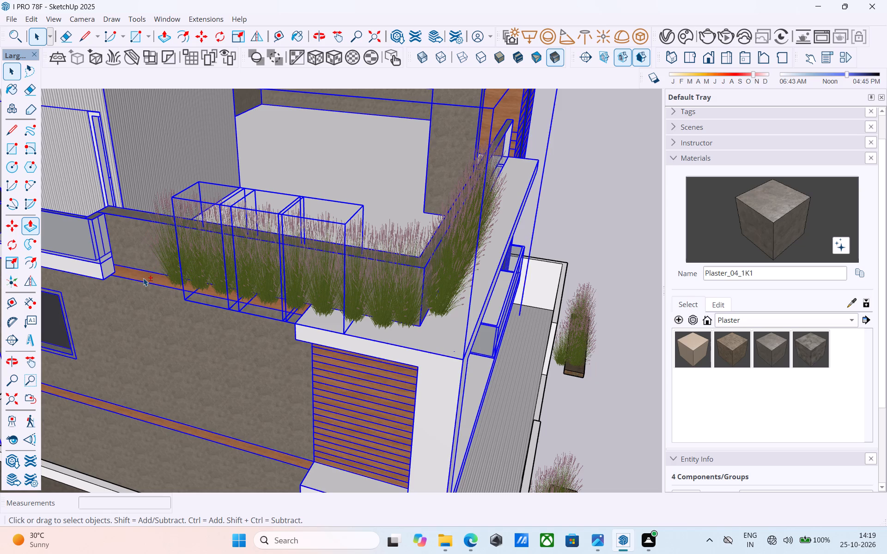
shift+click(143, 278)
shift+click(163, 262)
shift+click(377, 297)
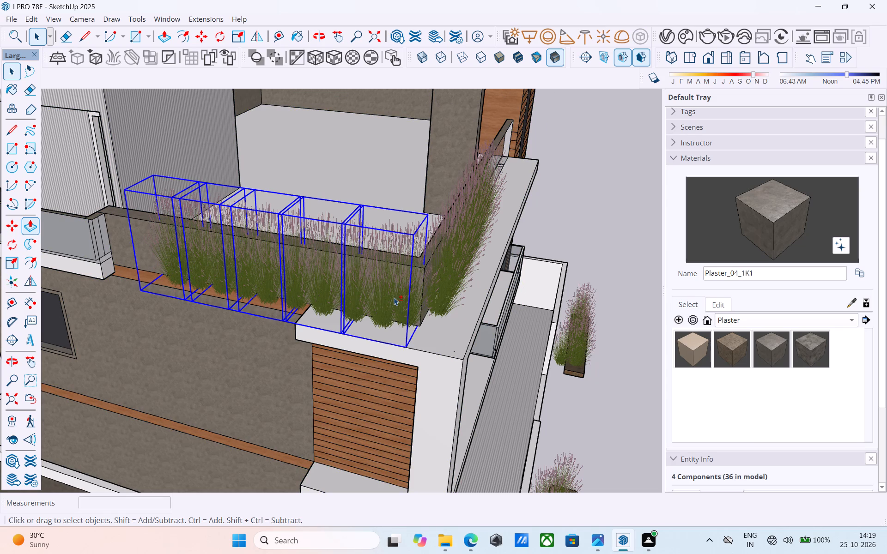
shift+scroll(395, 299, down, 5)
shift+middle_drag(389, 297, 334, 227)
key(m)
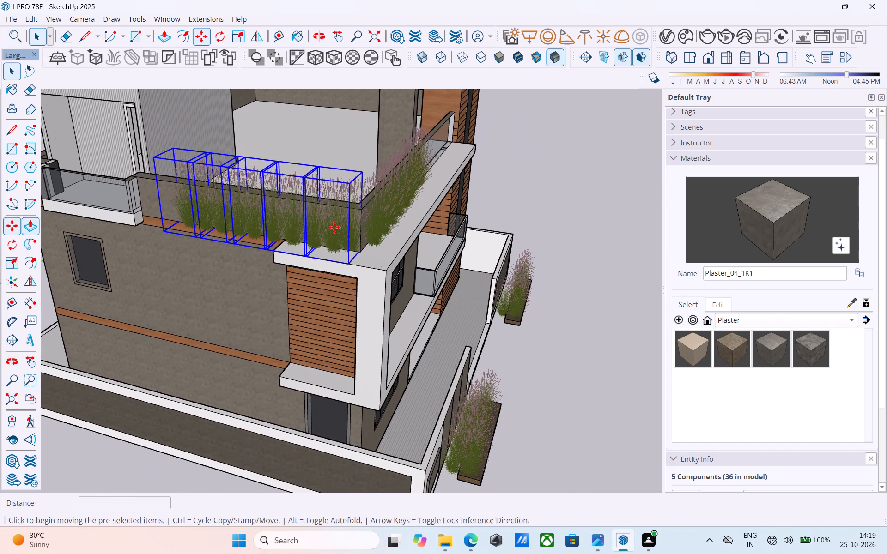
click(347, 265)
scroll(318, 202, down, 6)
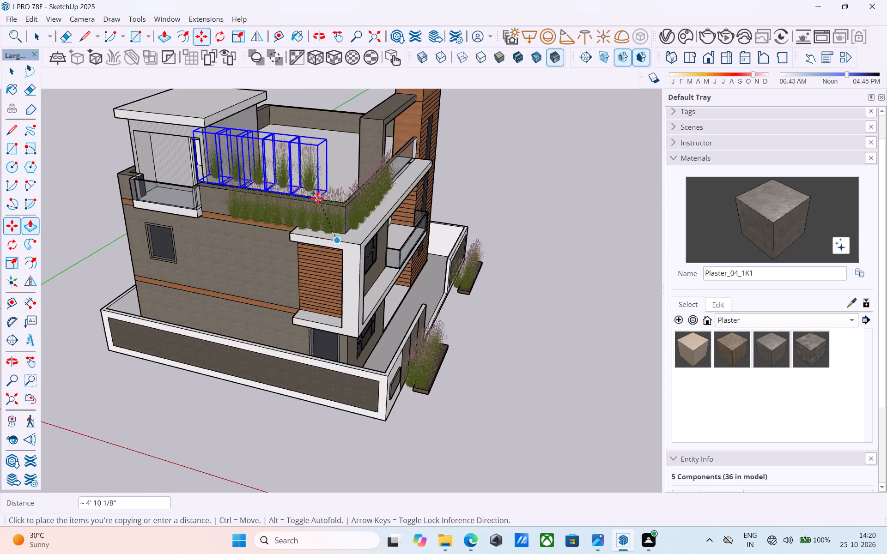
scroll(317, 198, down, 4)
scroll(342, 355, up, 9)
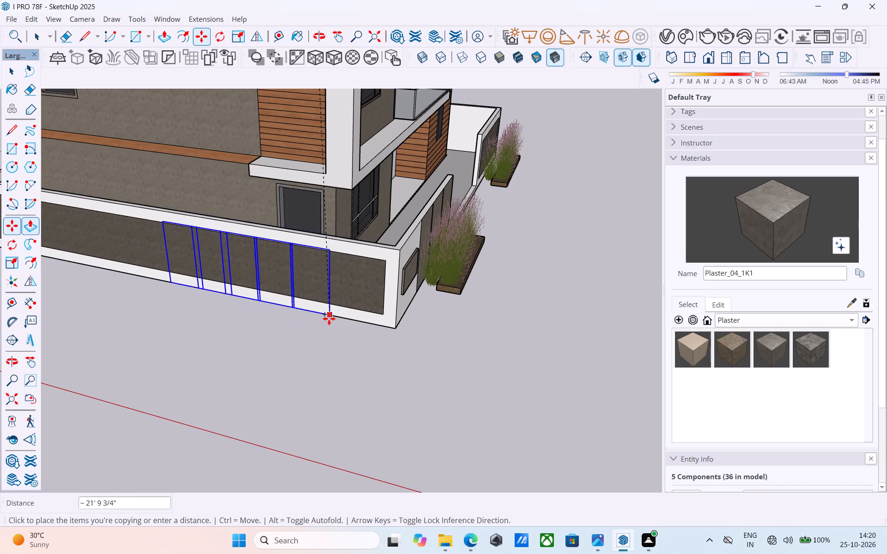
middle_drag(329, 319, 126, 337)
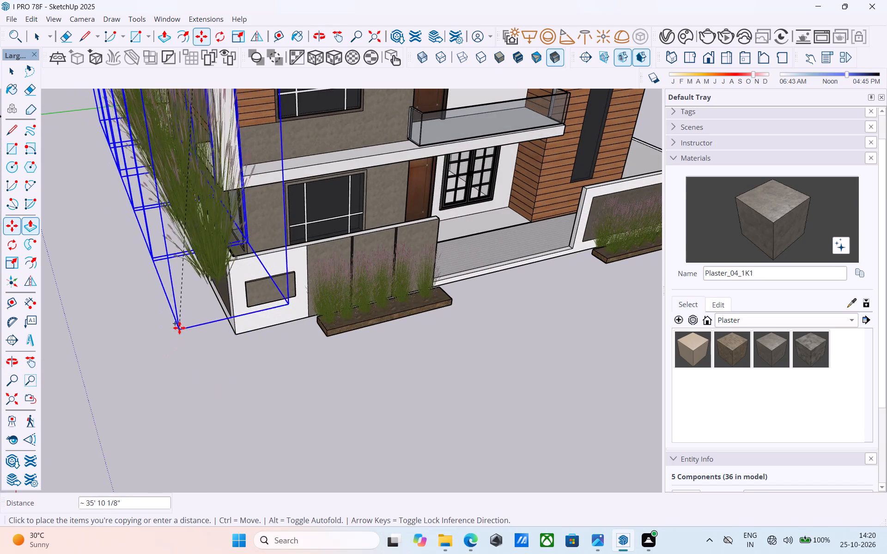
scroll(178, 322, down, 4)
middle_drag(178, 322, 246, 287)
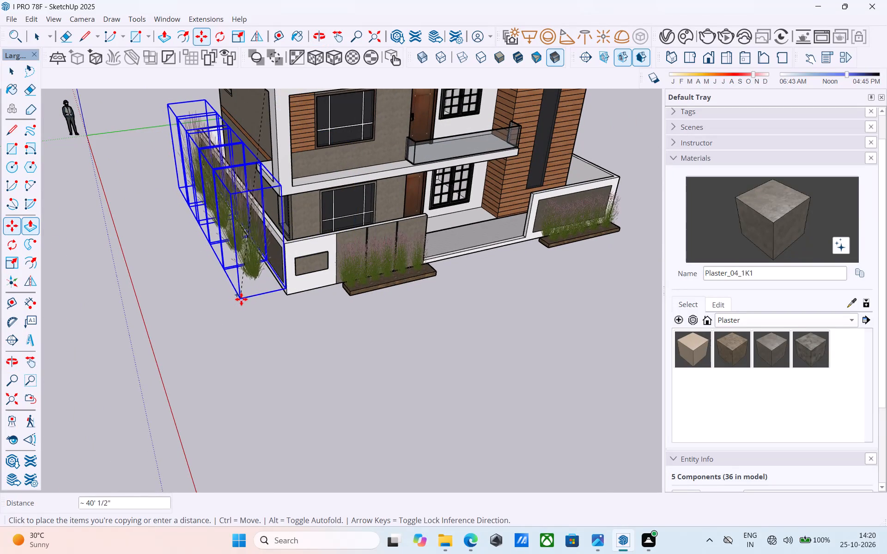
click(244, 303)
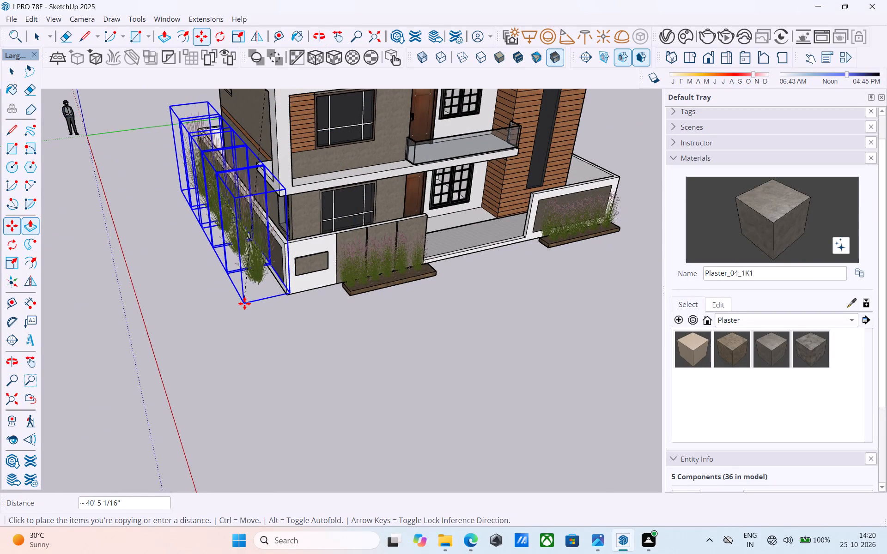
Move the five copied grasses about 42' 4" to stand against the base of the side boundary wall near the front corner.
scroll(244, 304, up, 1)
middle_drag(244, 304, 338, 292)
scroll(282, 291, down, 9)
middle_drag(302, 316, 484, 358)
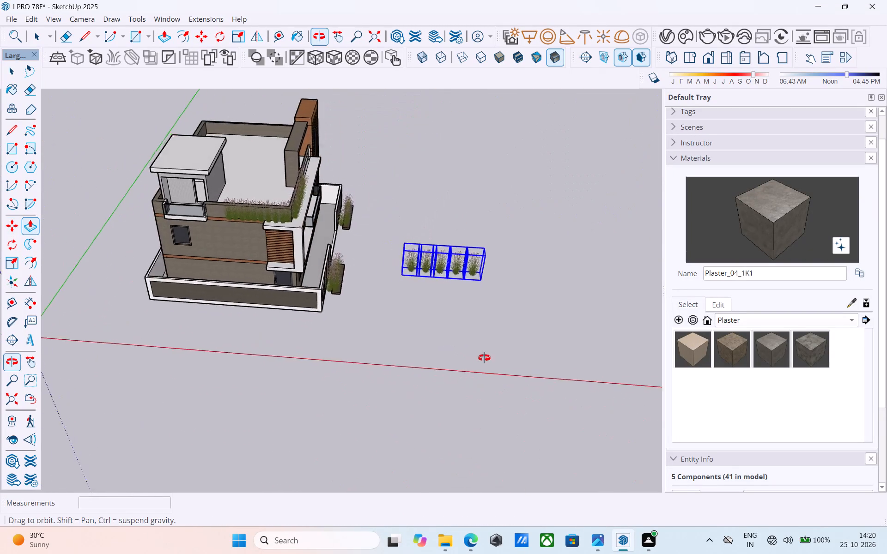
middle_drag(484, 358, 514, 362)
key(m)
scroll(482, 315, up, 3)
middle_drag(401, 292, 527, 323)
scroll(424, 254, up, 2)
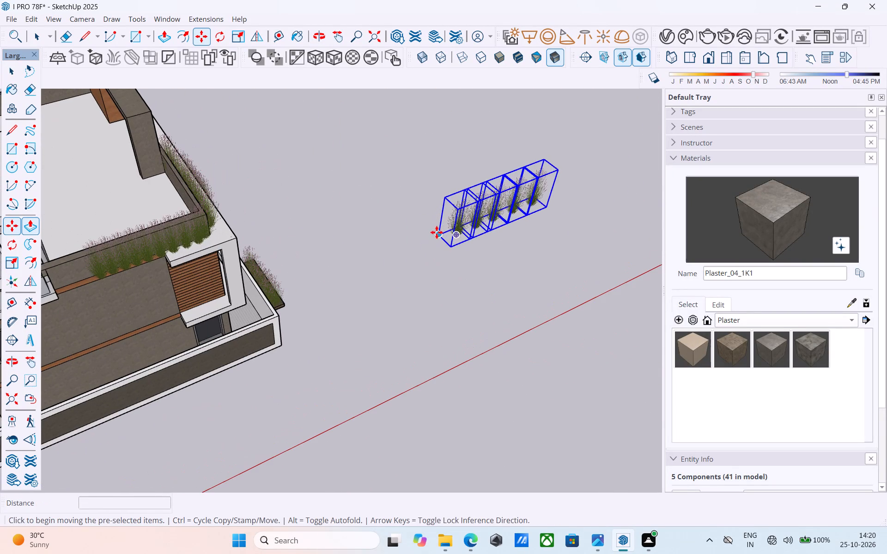
click(436, 232)
scroll(368, 338, down, 4)
middle_drag(315, 379, 410, 283)
scroll(309, 322, up, 11)
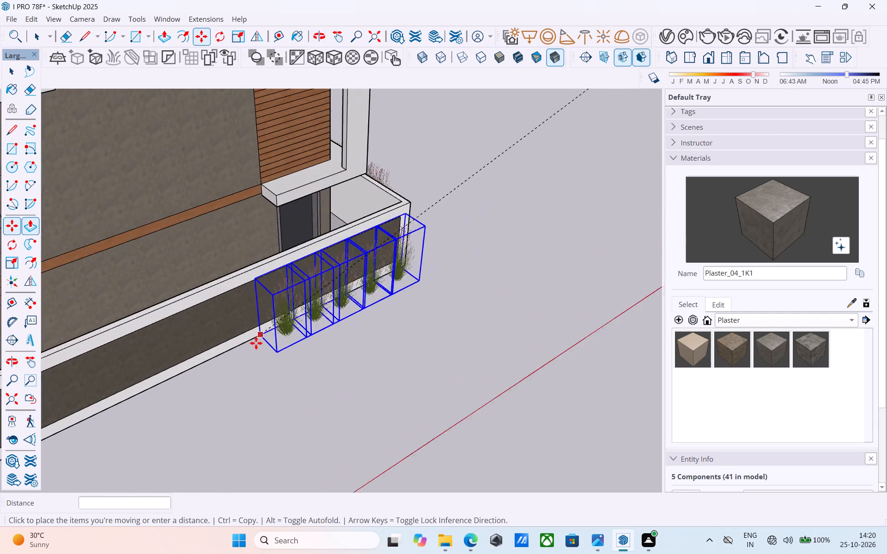
scroll(256, 343, up, 10)
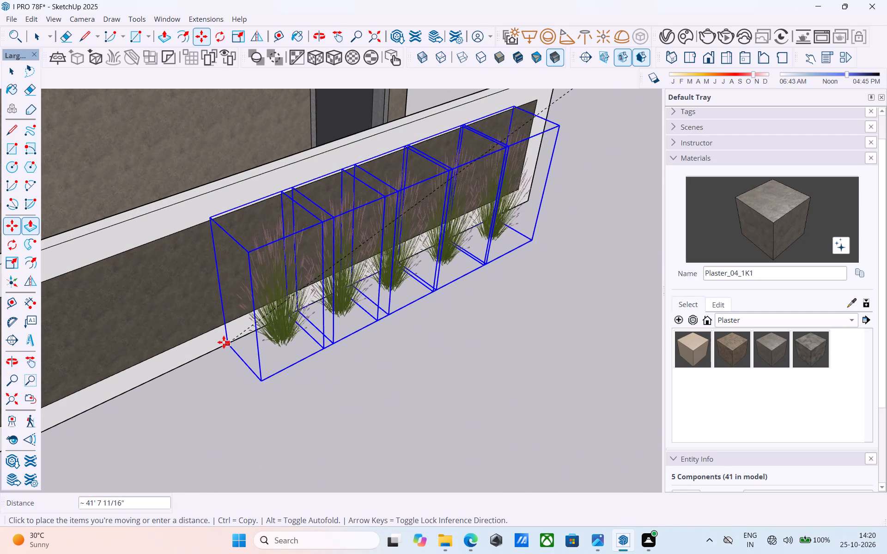
middle_drag(221, 343, 284, 272)
click(264, 292)
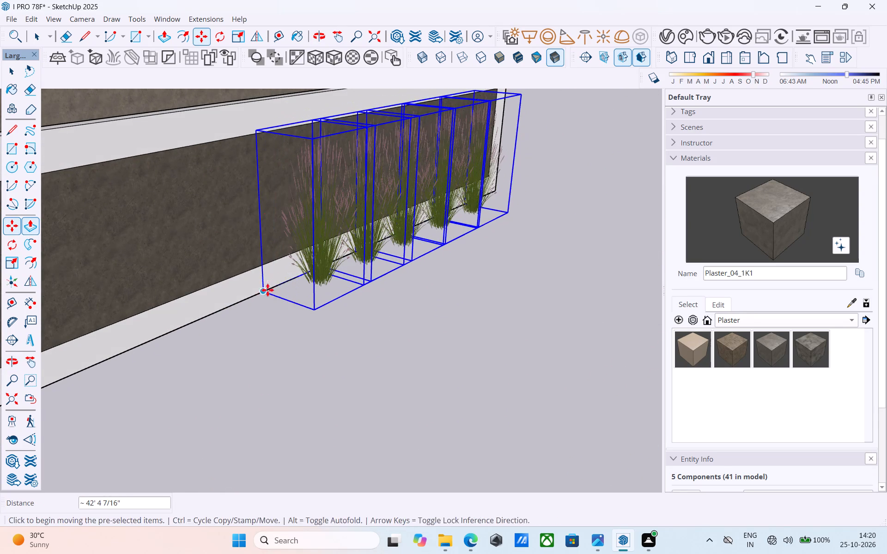
scroll(276, 288, down, 4)
middle_drag(264, 295, 89, 347)
scroll(176, 317, down, 5)
middle_drag(351, 314, 118, 309)
key(space)
Deselect the grasses and save the model with the new planting along the side boundary wall.
scroll(194, 269, down, 3)
middle_drag(194, 270, 194, 271)
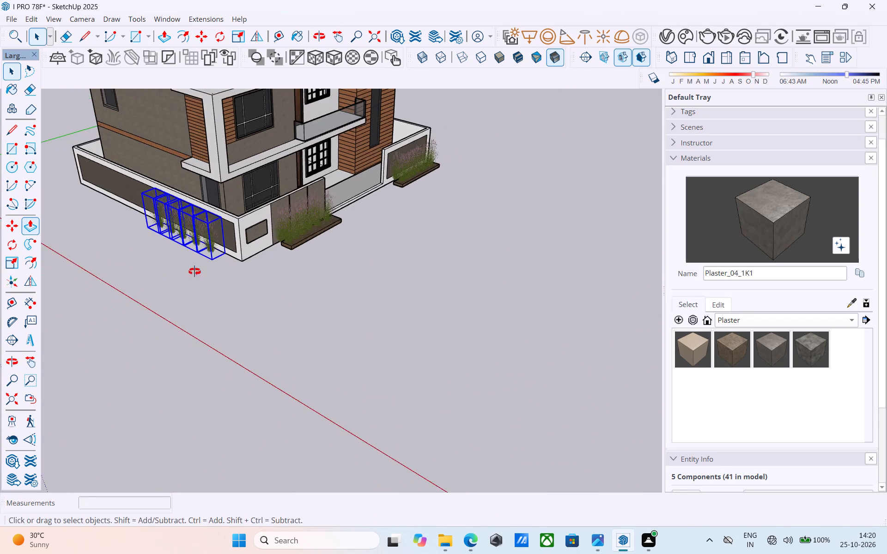
middle_drag(194, 271, 288, 326)
click(434, 335)
middle_drag(394, 319, 298, 297)
key(ctrl+s)
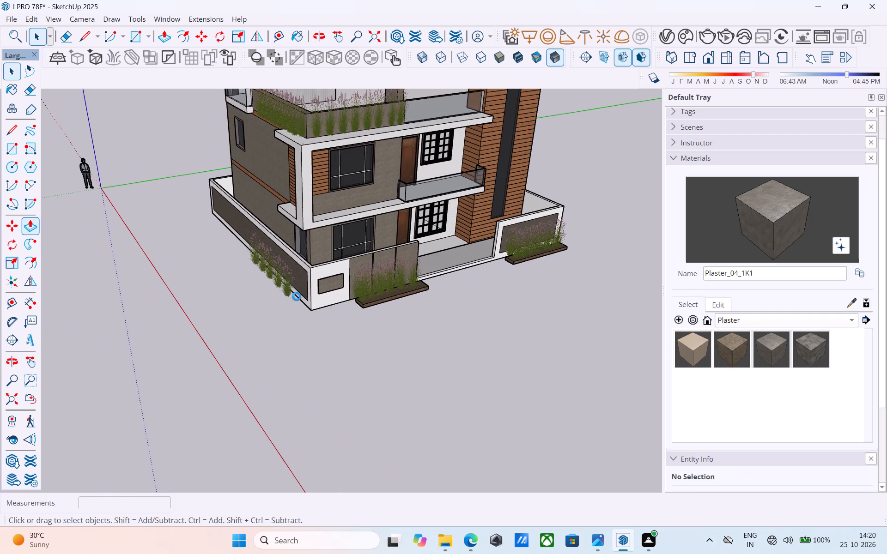
Draw a narrow ground-level rectangle along the base of the side boundary wall beneath the five copied grasses.
scroll(297, 296, up, 3)
shift+middle_drag(297, 296, 343, 340)
scroll(343, 340, up, 3)
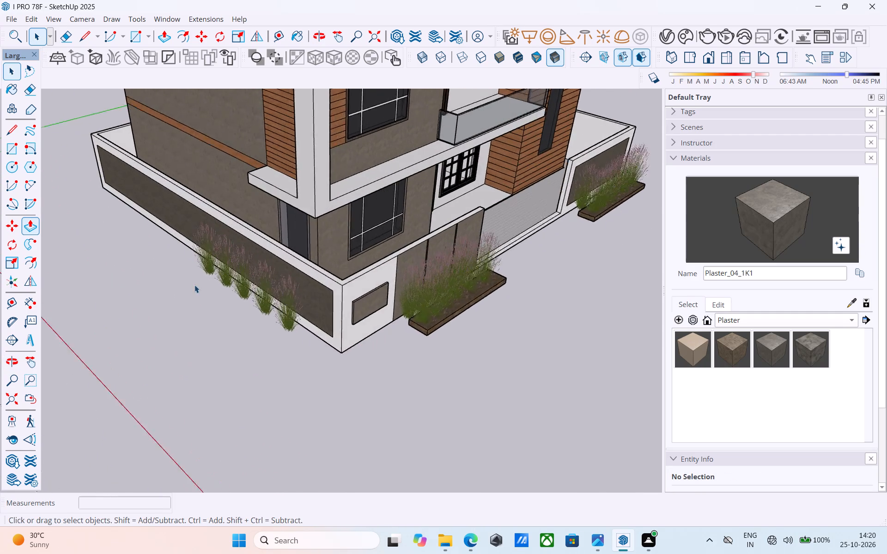
scroll(194, 285, up, 1)
middle_drag(215, 269, 219, 265)
key(r)
scroll(213, 268, up, 9)
middle_drag(180, 270, 318, 233)
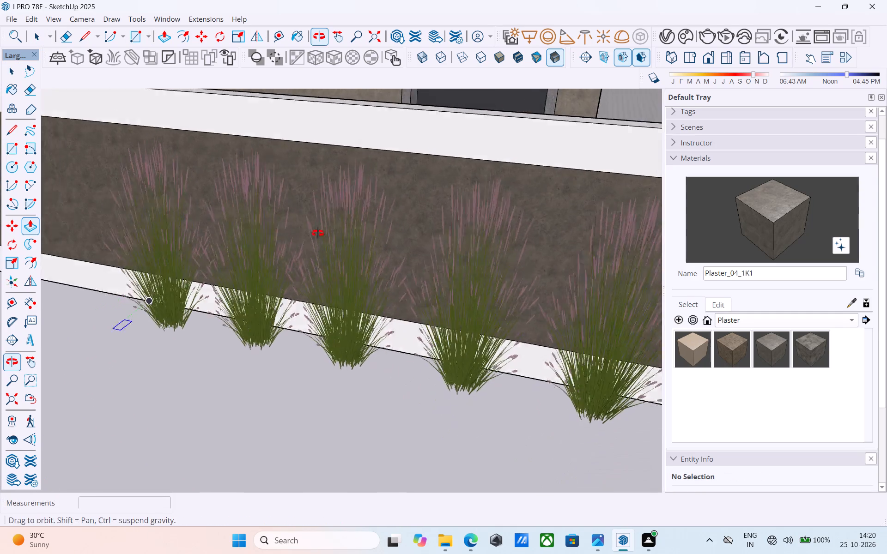
middle_drag(318, 233, 319, 233)
scroll(318, 235, down, 4)
middle_drag(203, 291, 552, 282)
scroll(389, 346, up, 3)
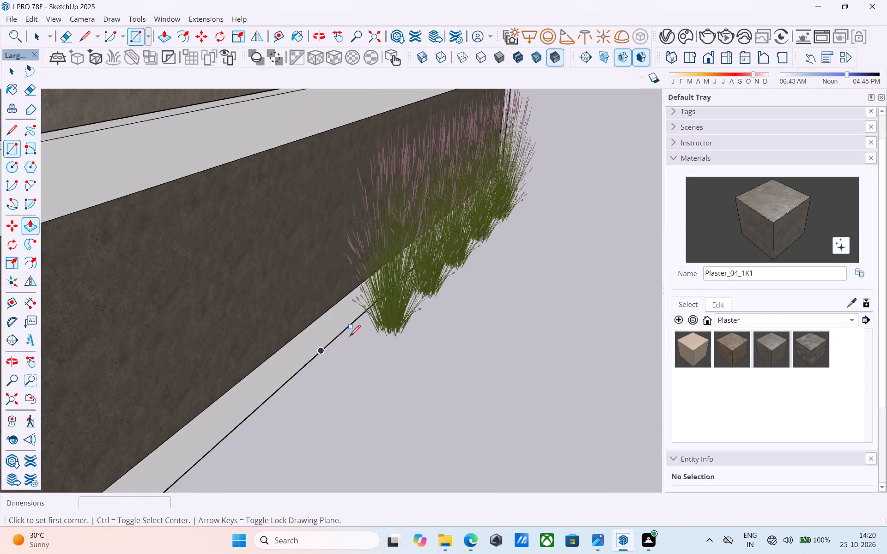
click(347, 332)
scroll(397, 322, down, 3)
middle_drag(395, 324, 56, 350)
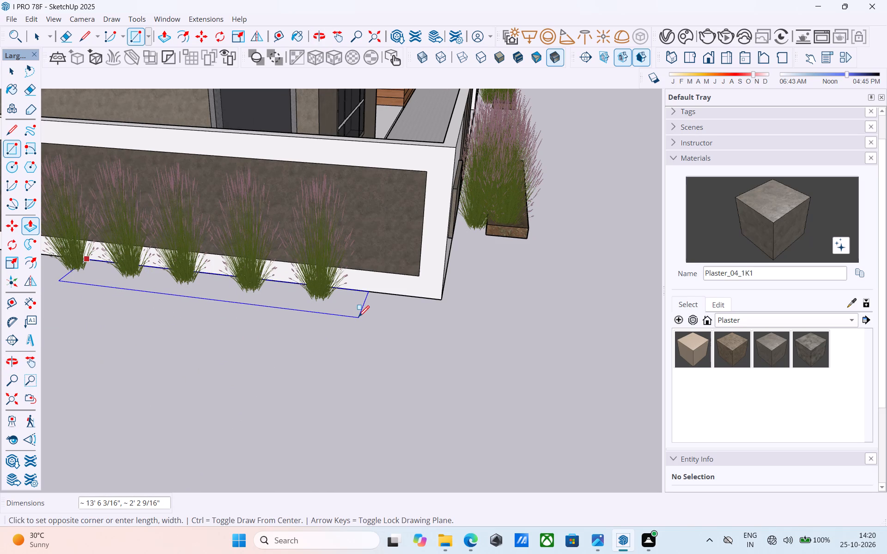
click(335, 314)
middle_drag(339, 315, 349, 318)
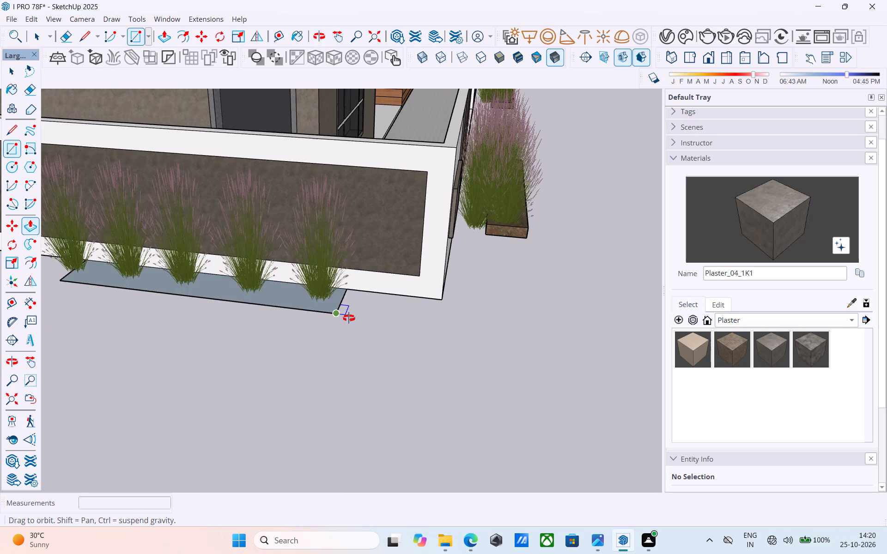
middle_drag(349, 318, 442, 326)
key(space)
Push/Pull the rectangle under the grasses up about 4 1/2" to form a raised planting bed.
click(378, 311)
scroll(378, 311, up, 1)
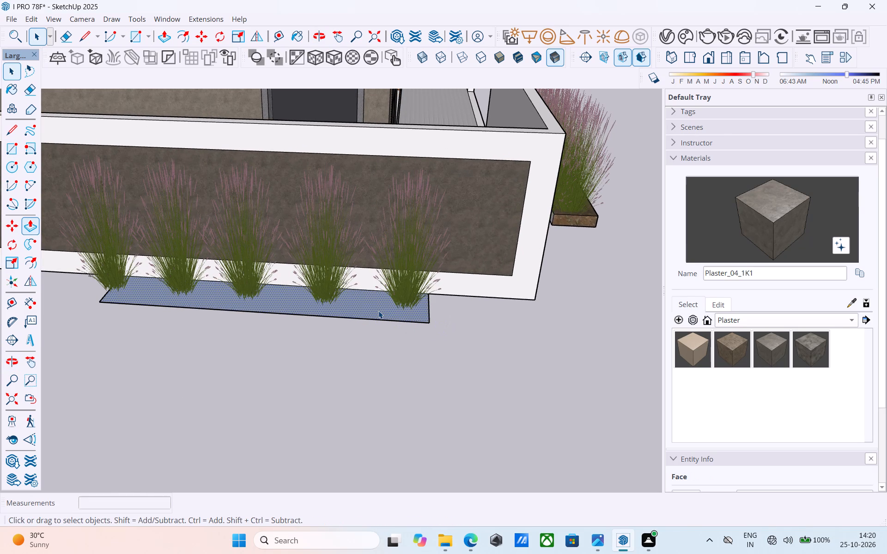
key(p)
click(378, 311)
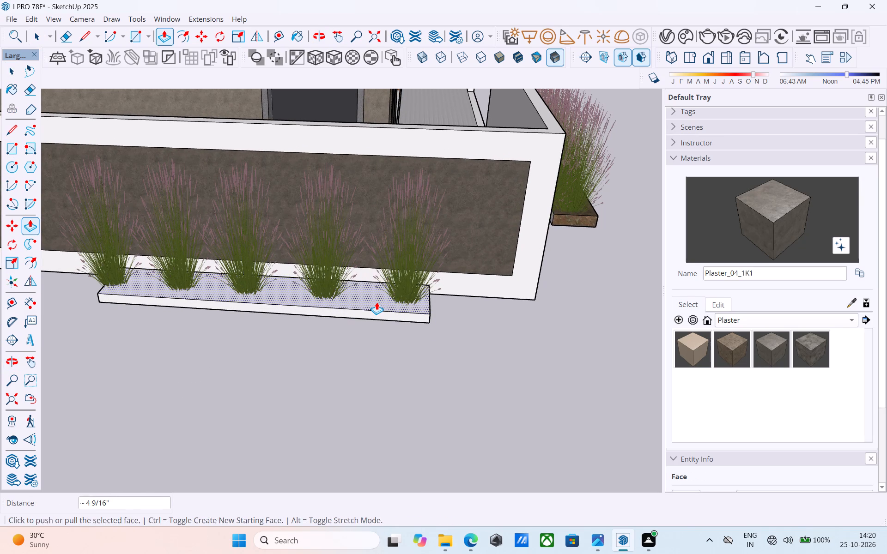
click(377, 302)
key(space)
Paint the top of the new planting bed with the Ground material Soil_03_1K.
click(732, 324)
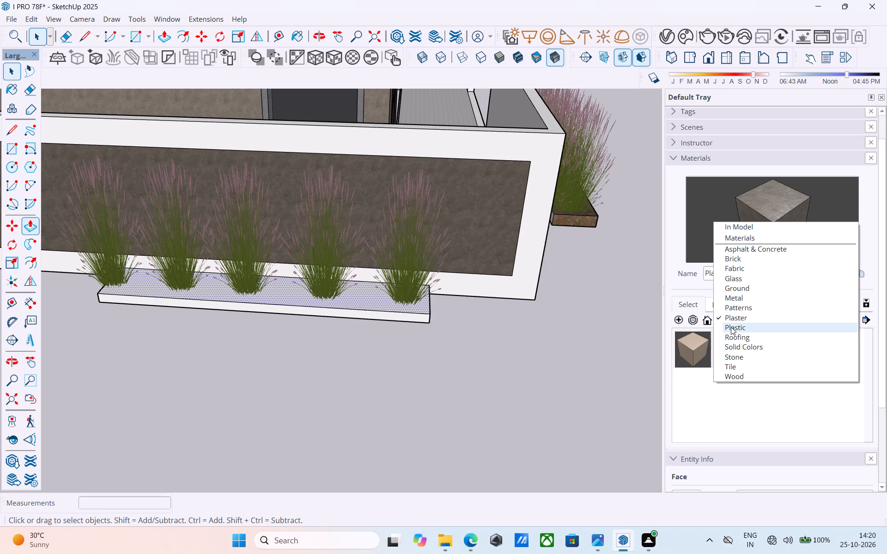
click(741, 289)
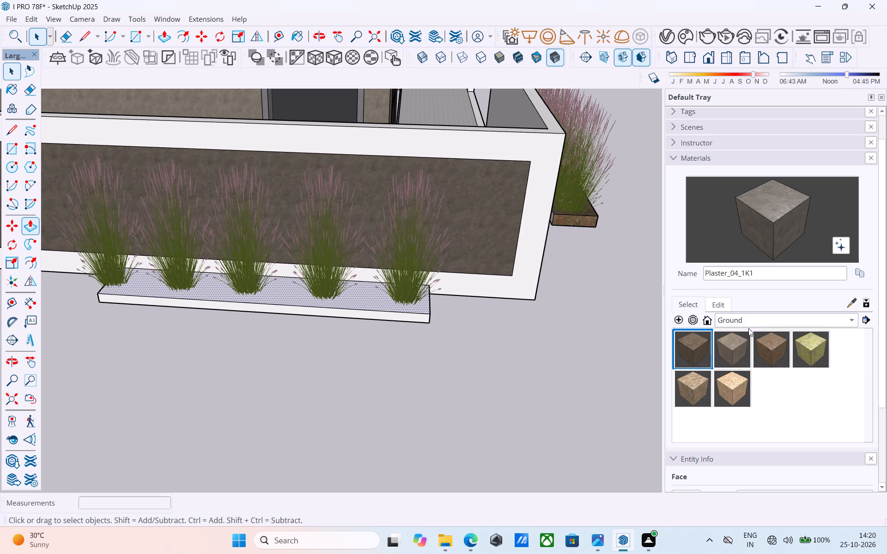
click(774, 348)
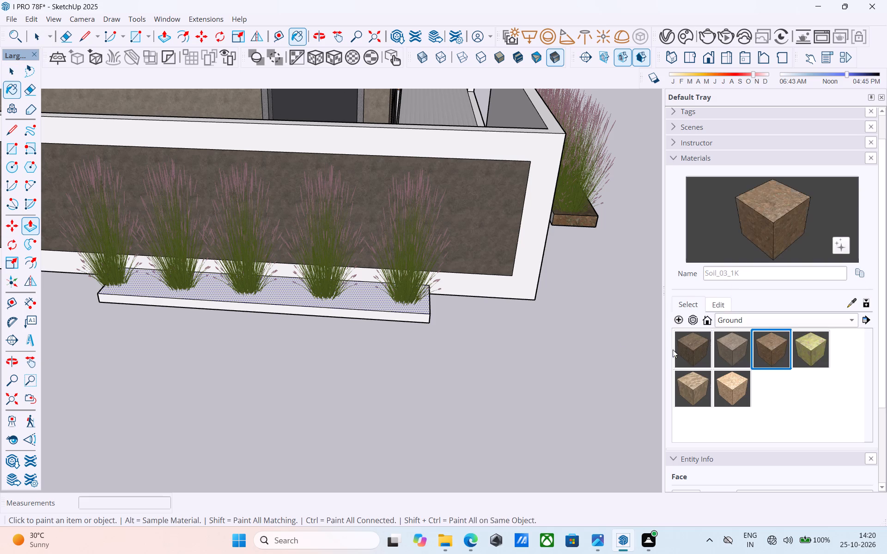
scroll(428, 306, up, 7)
click(347, 305)
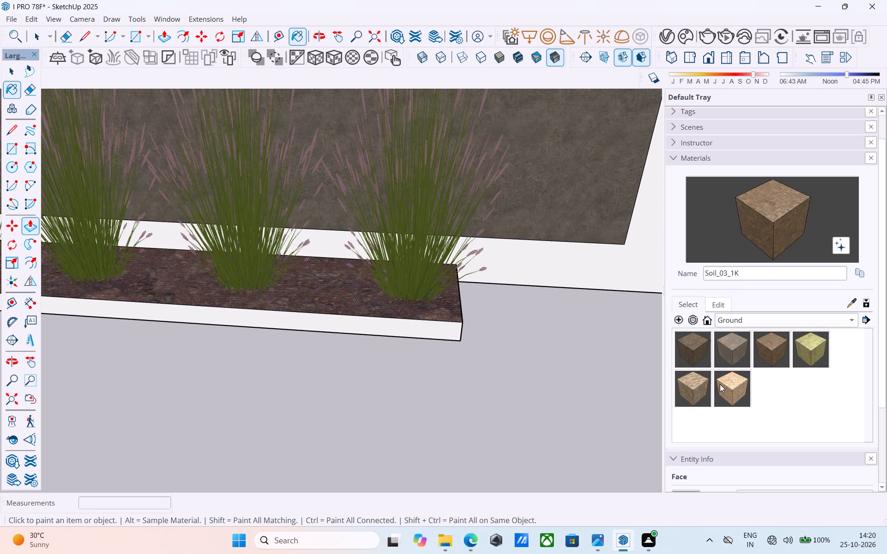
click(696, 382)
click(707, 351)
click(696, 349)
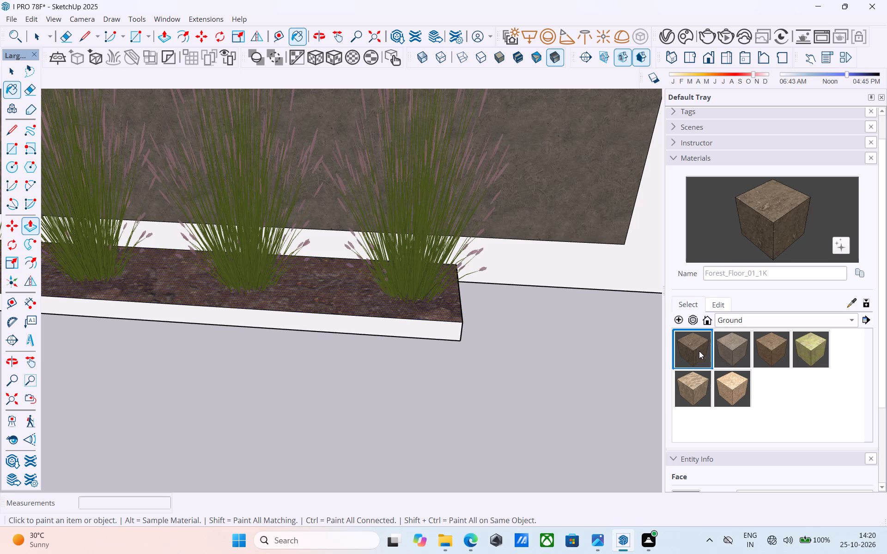
Paint the long outer side and both end faces of the new planting bed with Soil_03_1K.
click(768, 345)
middle_drag(604, 359, 539, 324)
scroll(439, 313, up, 3)
click(357, 289)
scroll(386, 281, up, 5)
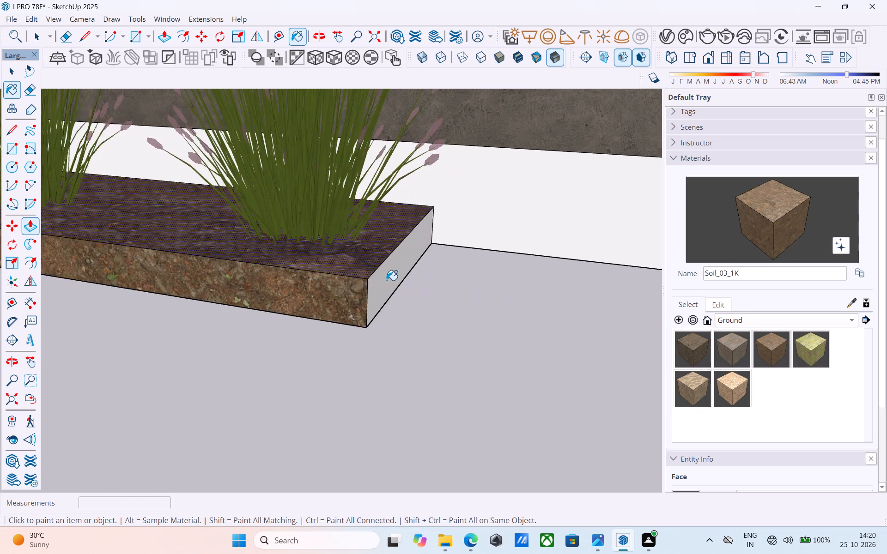
scroll(387, 280, up, 3)
click(387, 280)
scroll(387, 280, down, 16)
middle_drag(401, 292, 629, 293)
scroll(628, 291, down, 5)
middle_drag(354, 338, 400, 330)
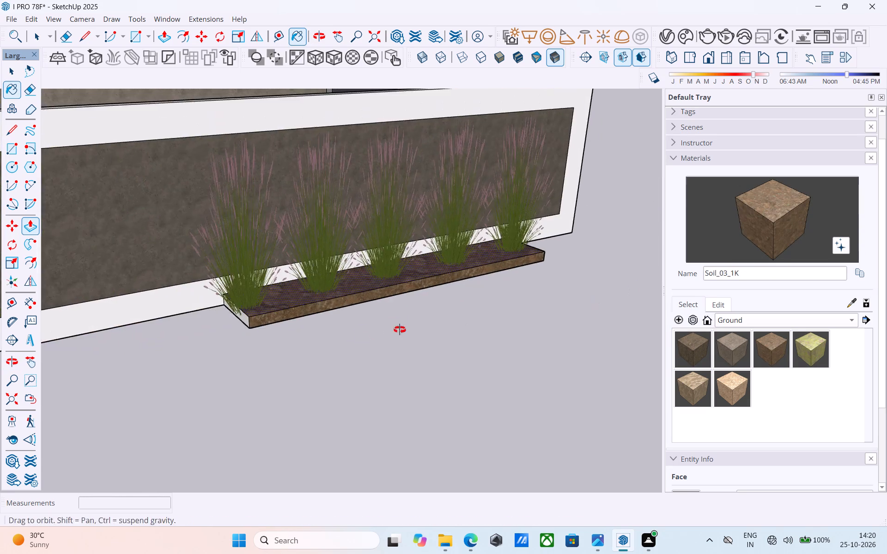
middle_drag(400, 330, 461, 322)
scroll(407, 322, up, 9)
click(349, 277)
Push/Pull the top of the side boundary wall's planting bed up 2" and save the model.
scroll(371, 289, down, 5)
middle_drag(420, 313, 179, 316)
scroll(237, 307, down, 5)
middle_drag(391, 312, 183, 309)
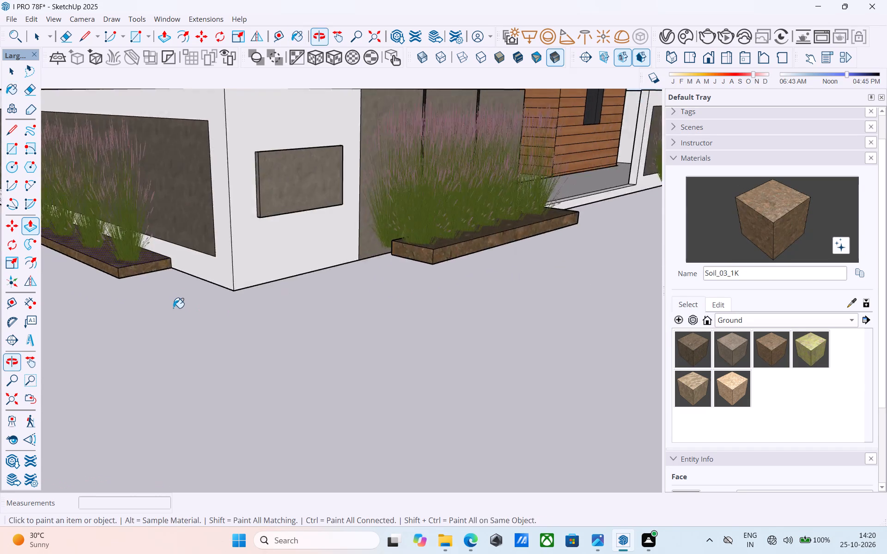
scroll(179, 311, down, 13)
middle_drag(456, 333, 377, 330)
scroll(299, 304, up, 14)
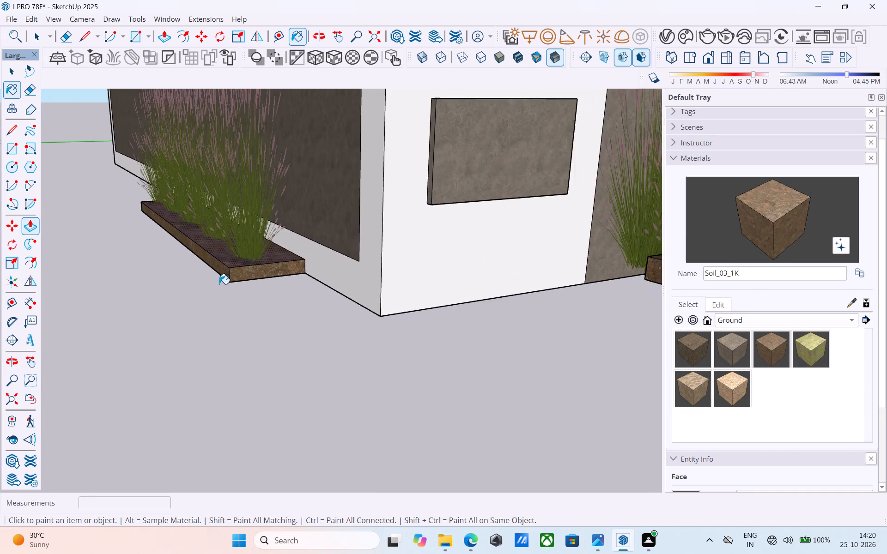
scroll(219, 284, up, 6)
key(space)
key(p)
click(237, 264)
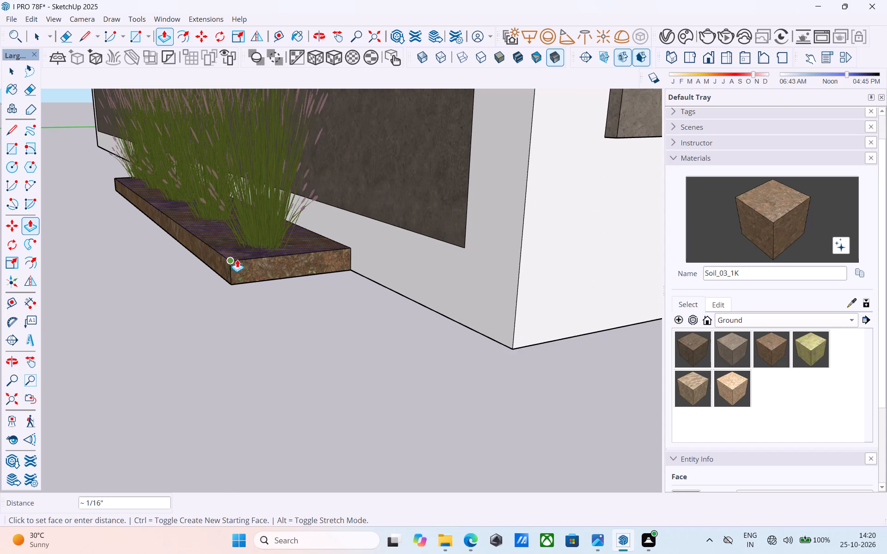
text(2")
key(Return)
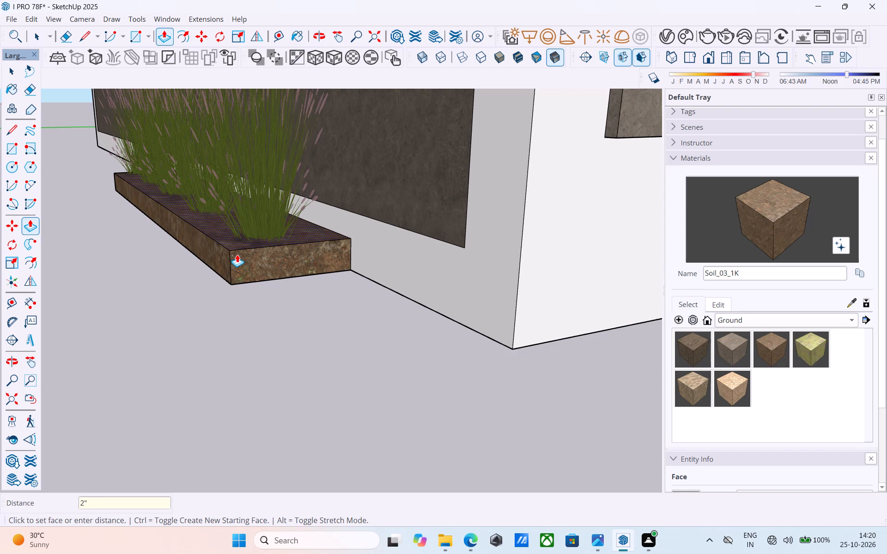
scroll(237, 254, down, 6)
key(space)
scroll(235, 257, down, 4)
key(ctrl+s)
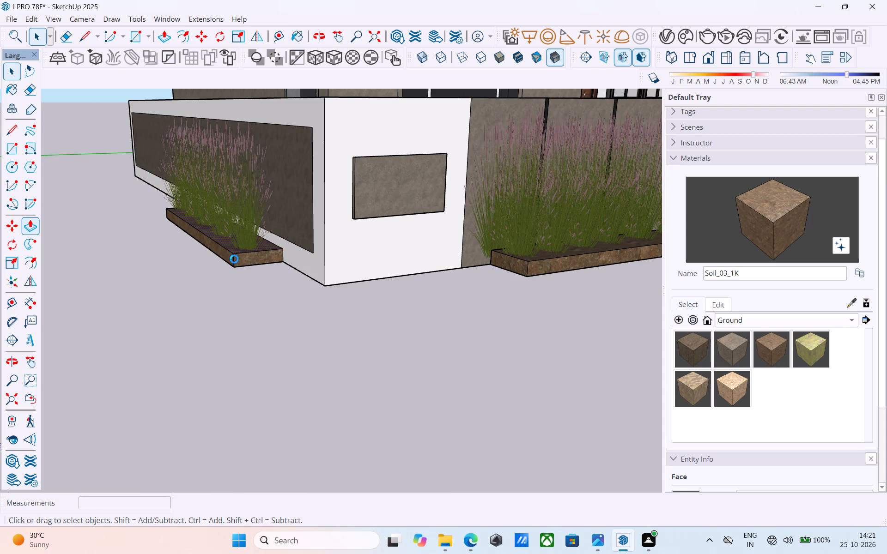
Push/Pull the underside of the front planting bed nearest the side wall down 6" to ground level.
key(v)
scroll(234, 259, down, 9)
click(204, 312)
scroll(203, 312, down, 6)
middle_drag(206, 312, 198, 318)
scroll(200, 320, down, 4)
middle_drag(210, 331, 321, 277)
scroll(317, 278, up, 10)
middle_drag(426, 304, 447, 282)
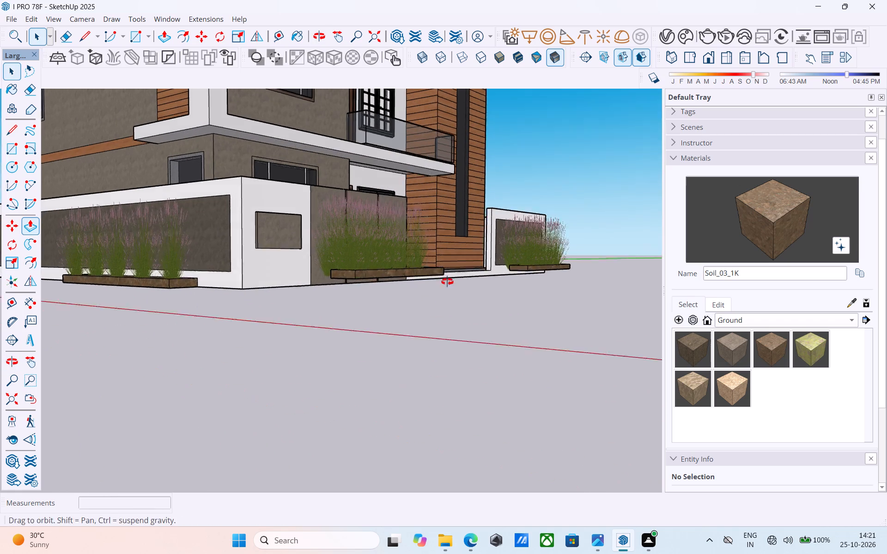
middle_drag(447, 282, 448, 281)
scroll(408, 283, up, 4)
click(282, 252)
scroll(281, 252, up, 4)
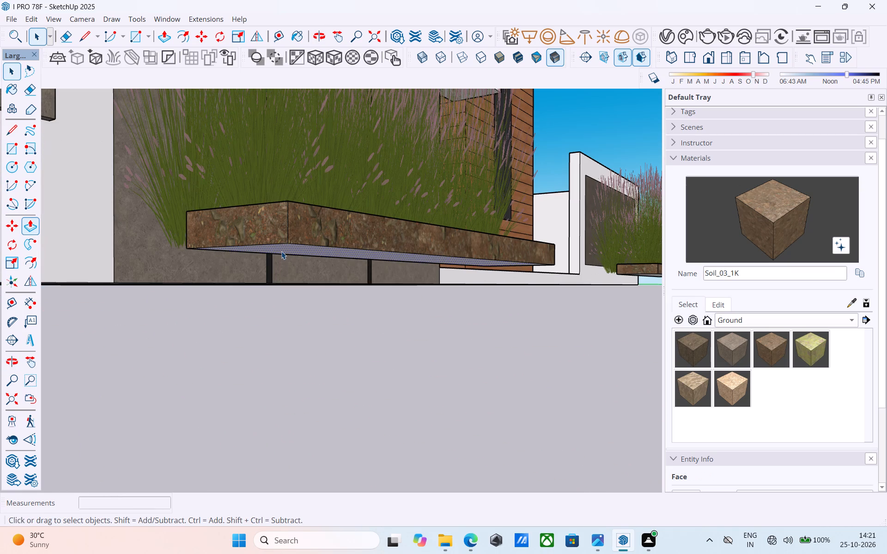
key(p)
click(281, 251)
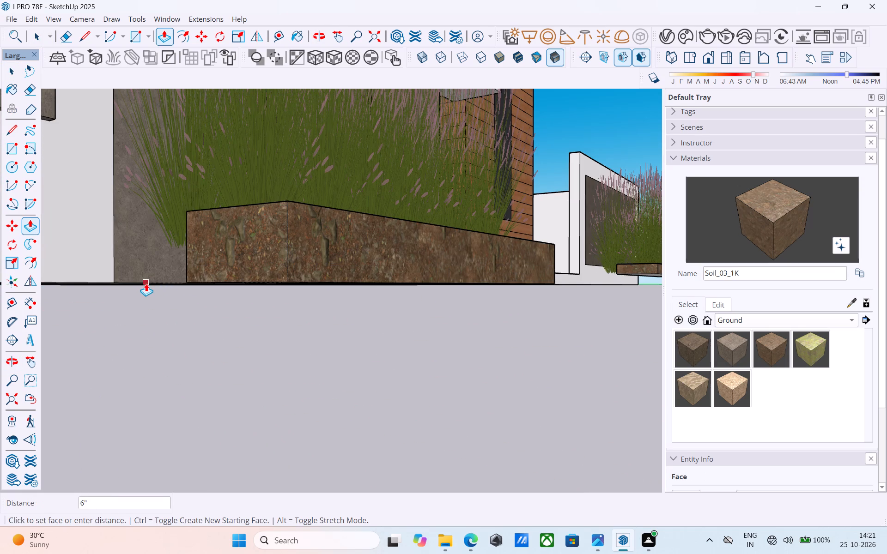
click(146, 283)
Push/Pull the underside of the front planting bed below the wood-clad tower down 6" to the wall base, and save the model.
scroll(232, 272, down, 6)
middle_drag(255, 270, 237, 314)
scroll(239, 311, down, 12)
middle_drag(372, 265, 146, 257)
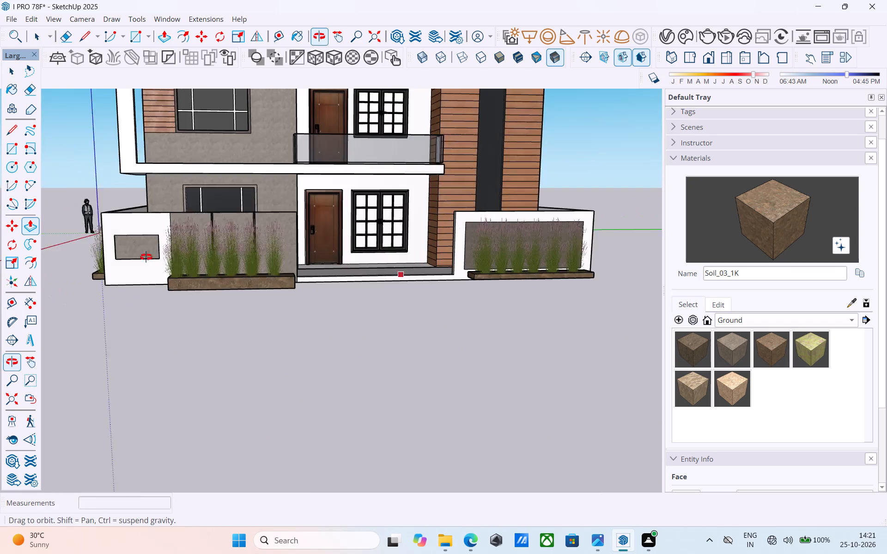
middle_drag(146, 257, 140, 257)
middle_drag(258, 257, 128, 261)
middle_drag(393, 254, 242, 246)
scroll(342, 270, up, 5)
middle_drag(361, 314, 331, 253)
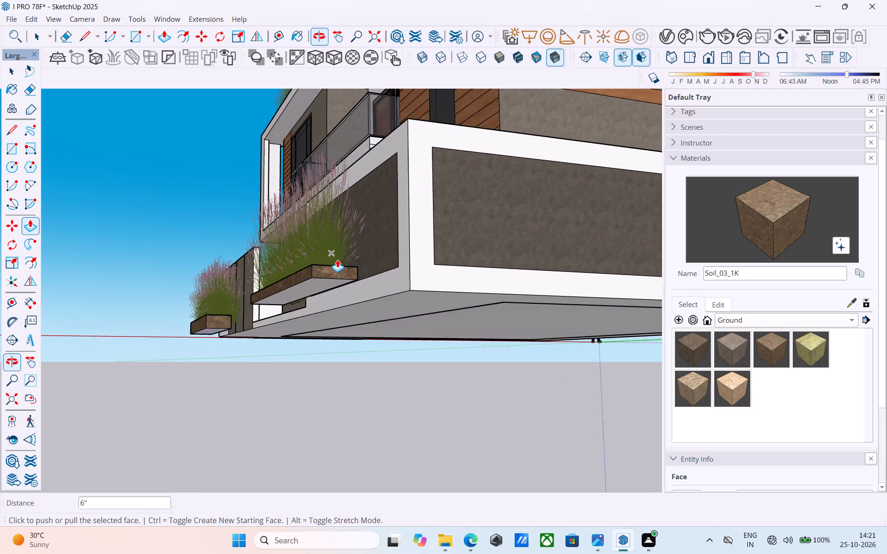
scroll(356, 285, up, 5)
key(space)
click(302, 278)
key(p)
click(303, 278)
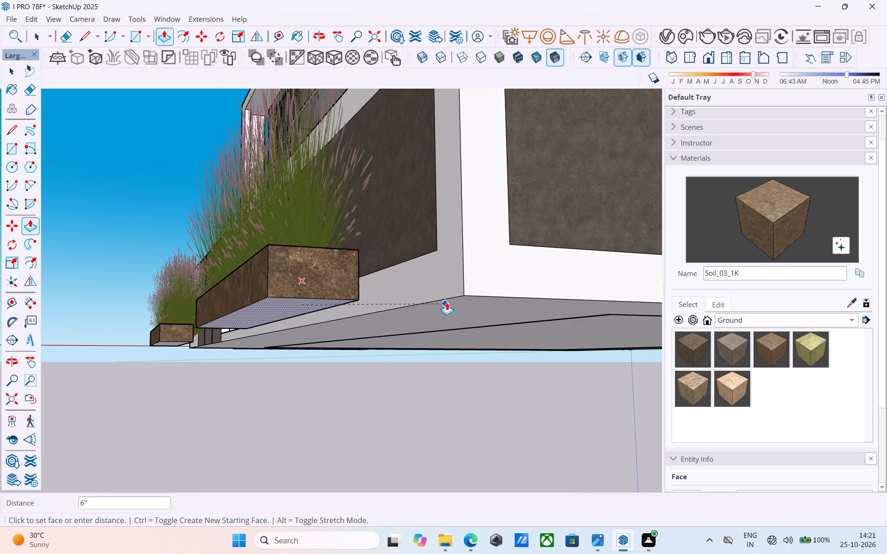
click(464, 291)
key(space)
scroll(386, 262, down, 8)
middle_drag(388, 269, 658, 342)
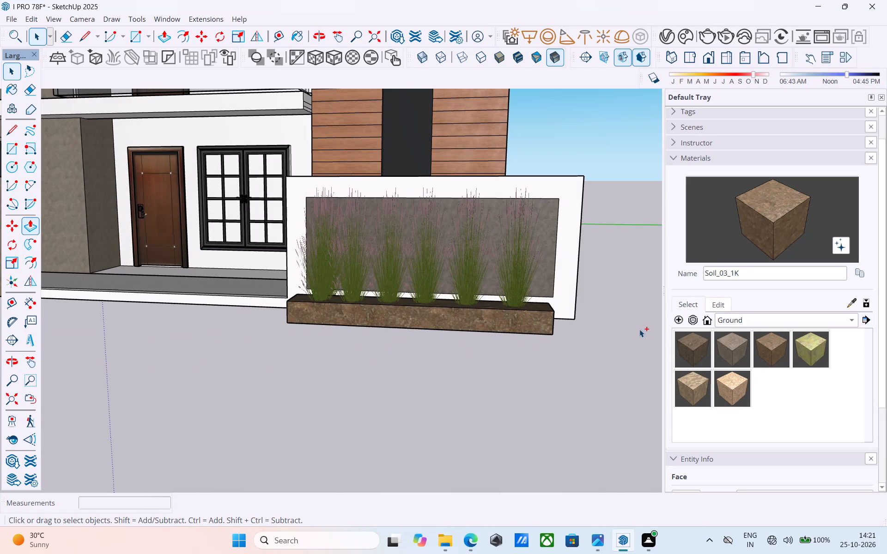
key(ctrl+s)
Examine the planting beds and grasses along the front and side boundary walls for their fit at ground level.
scroll(418, 286, down, 17)
key(space)
middle_drag(343, 313, 476, 328)
scroll(506, 313, up, 1)
scroll(509, 313, down, 5)
middle_drag(393, 321, 428, 313)
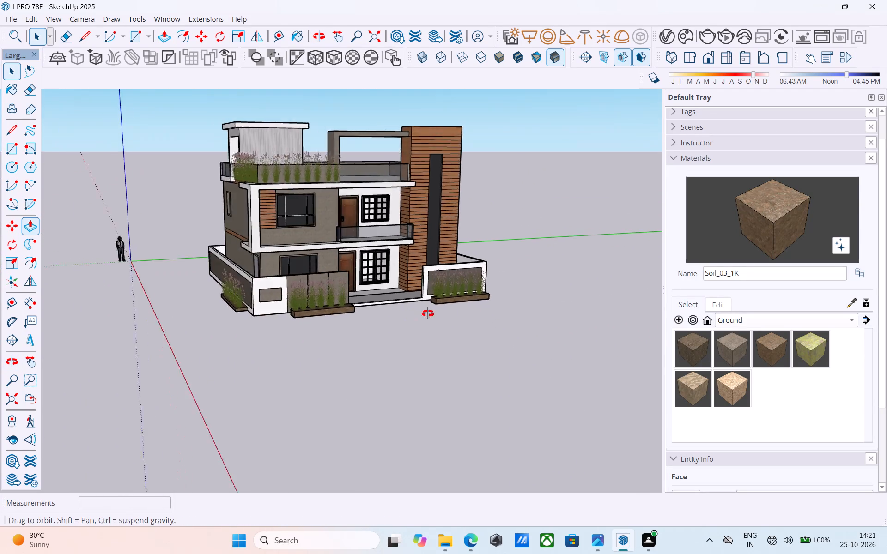
middle_drag(428, 313, 537, 307)
scroll(282, 343, up, 13)
middle_drag(238, 301, 209, 259)
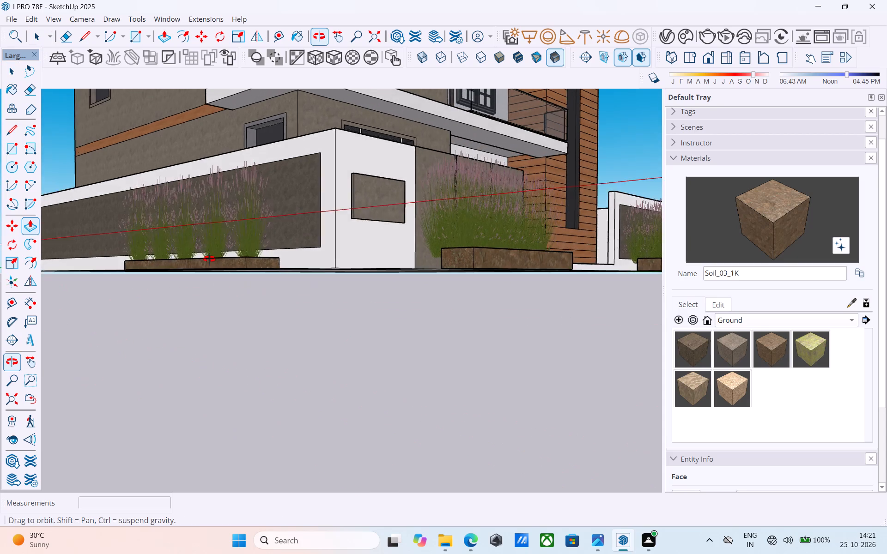
middle_drag(209, 259, 166, 335)
scroll(171, 337, down, 5)
middle_drag(188, 345, 274, 335)
scroll(278, 343, down, 5)
middle_drag(310, 354, 403, 361)
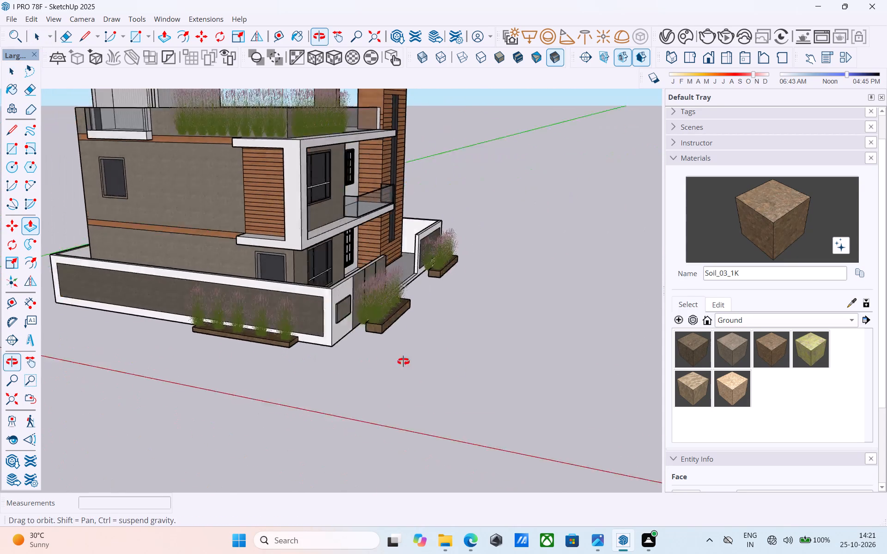
middle_drag(403, 361, 583, 358)
Copy the five side-wall grasses and their bed's long outer face about 19' 5 7/8" along the side boundary wall towards the rear.
scroll(353, 363, up, 5)
triple_click(332, 341)
click(497, 329)
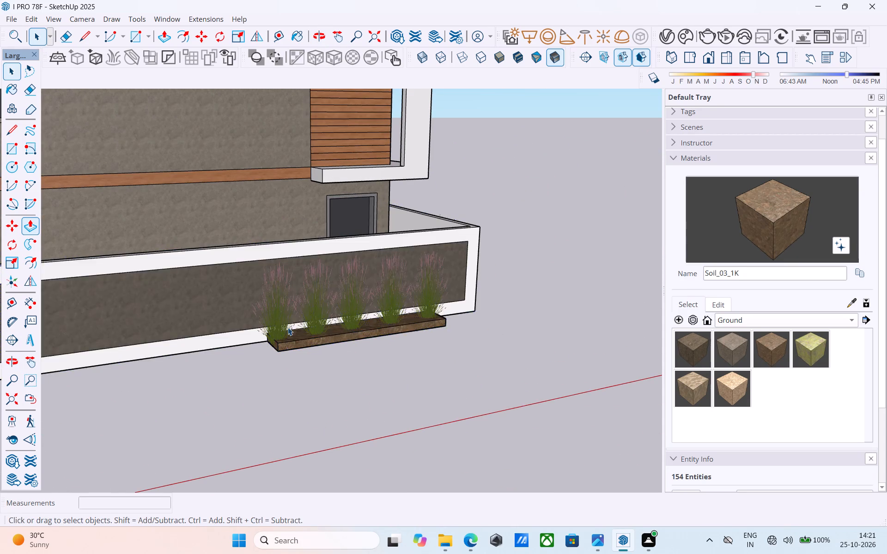
scroll(288, 327, up, 3)
middle_drag(292, 330, 399, 379)
click(382, 371)
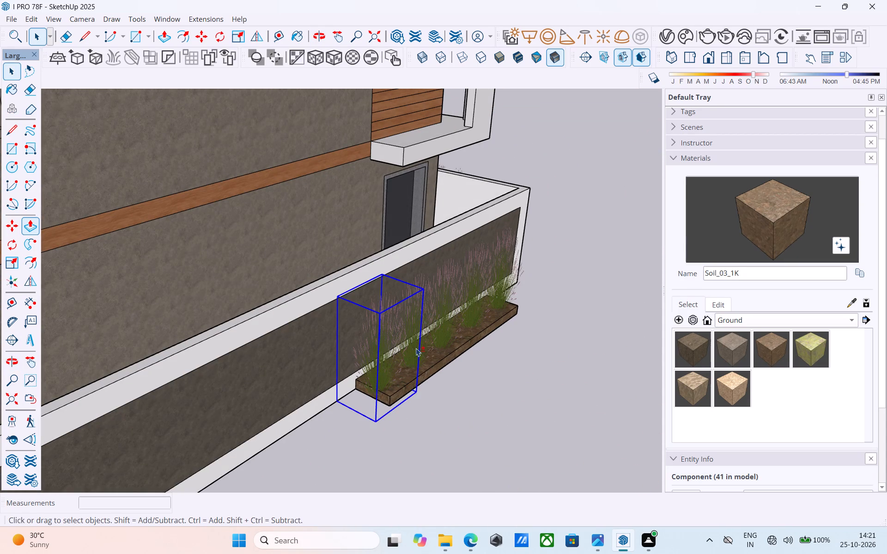
shift+middle_drag(421, 342, 220, 359)
shift+click(225, 346)
shift+click(278, 337)
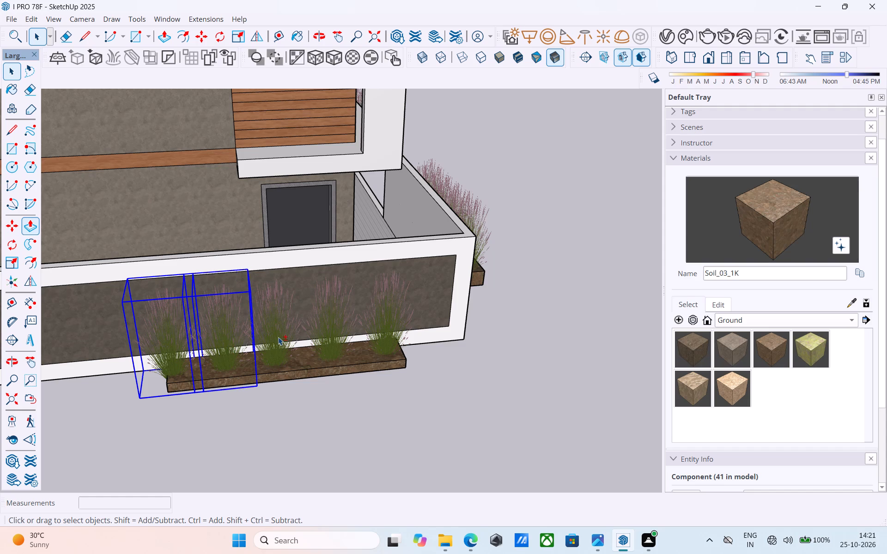
shift+click(333, 325)
shift+click(422, 301)
shift+scroll(379, 353, up, 3)
shift+click(392, 367)
shift+click(454, 265)
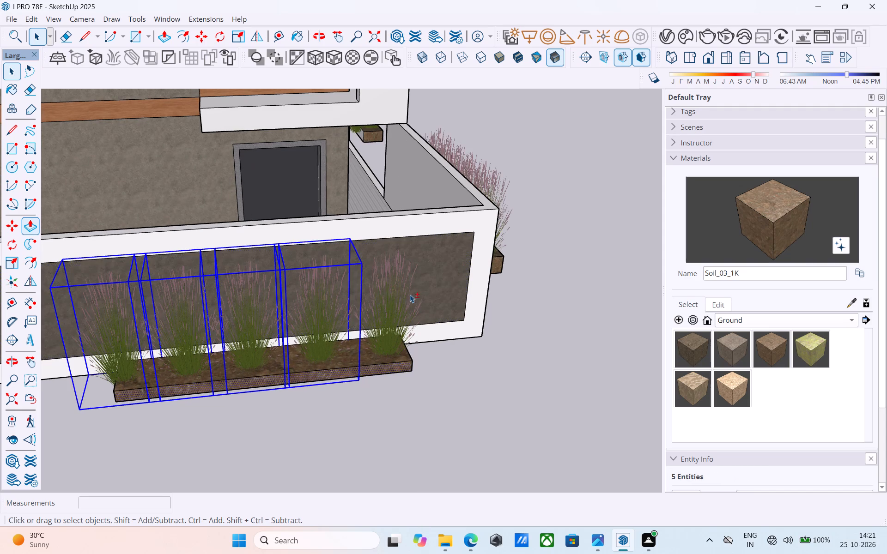
shift+click(403, 295)
shift+scroll(407, 304, down, 3)
shift+middle_drag(398, 336, 494, 305)
shift+scroll(411, 362, up, 3)
shift+middle_drag(347, 364, 423, 278)
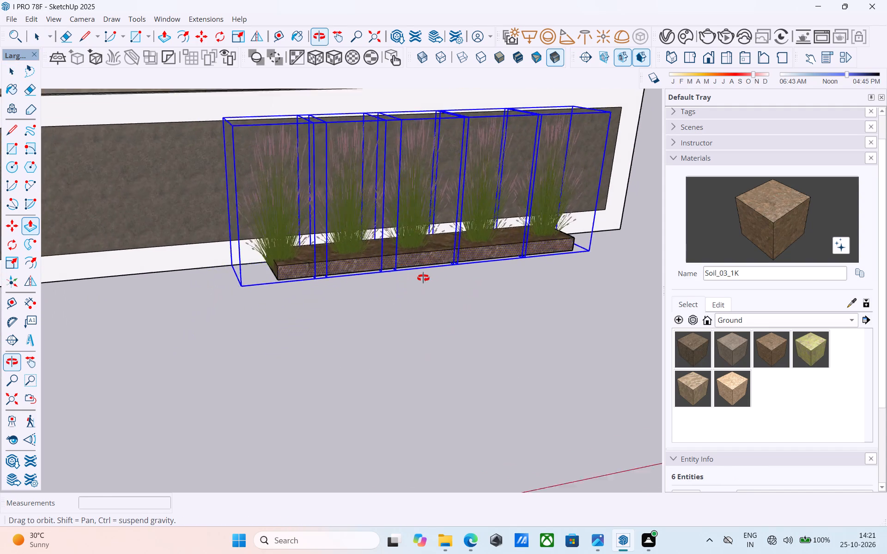
shift+middle_drag(423, 278, 454, 306)
key(m)
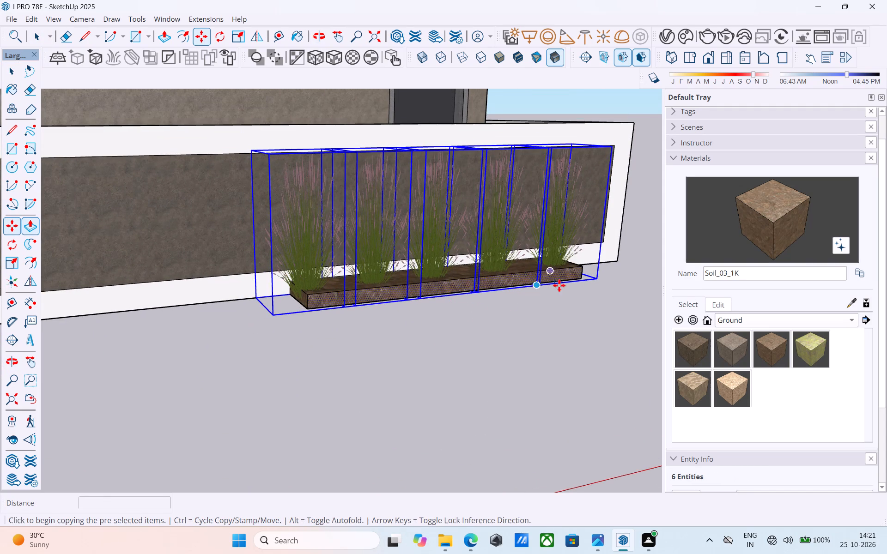
click(599, 277)
scroll(598, 278, down, 5)
scroll(352, 321, down, 2)
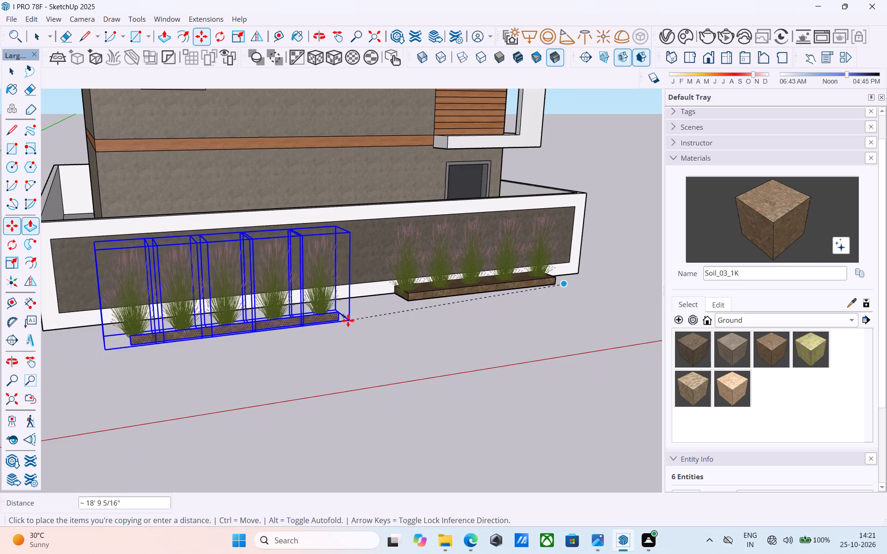
middle_drag(346, 319, 425, 349)
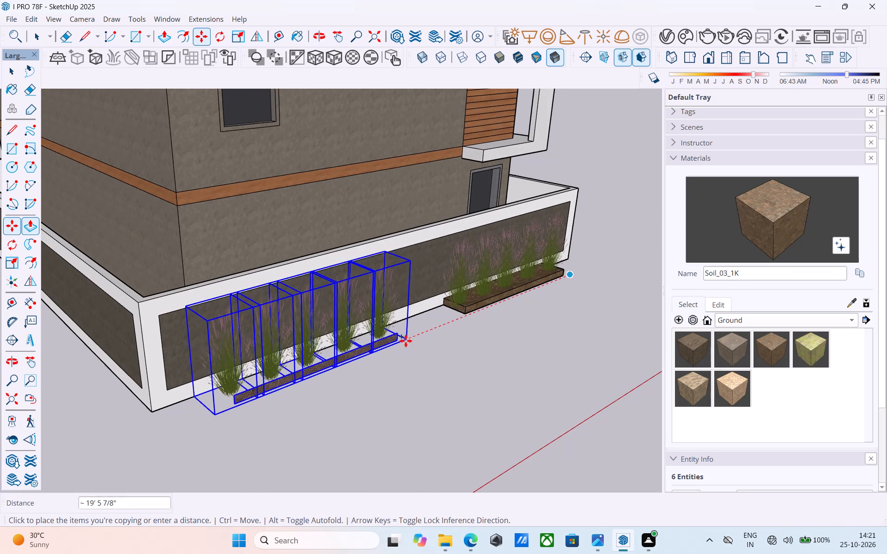
click(406, 341)
scroll(406, 341, down, 5)
middle_drag(404, 341, 334, 349)
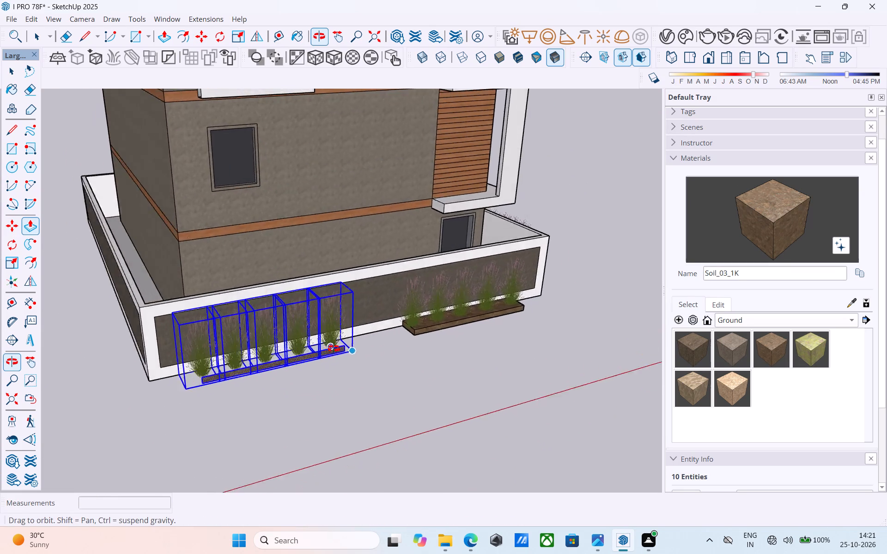
middle_drag(334, 349, 216, 344)
Deselect the copied grasses and bed face, and save the model.
key(space)
click(417, 394)
middle_drag(411, 389, 397, 380)
key(ctrl+s)
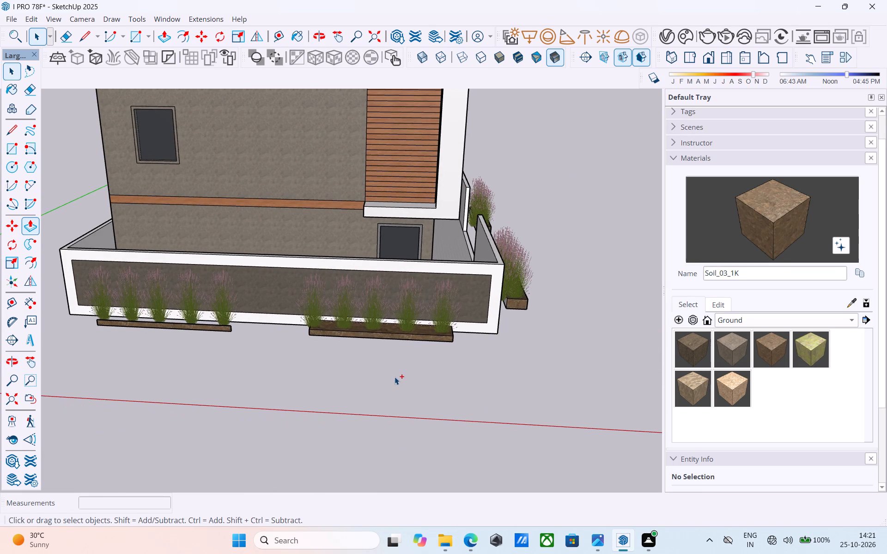
Examine the house's front elevation, planting beds and rooftop greenery from several angles.
scroll(395, 375, down, 5)
middle_drag(395, 375, 96, 336)
middle_drag(231, 334, 225, 358)
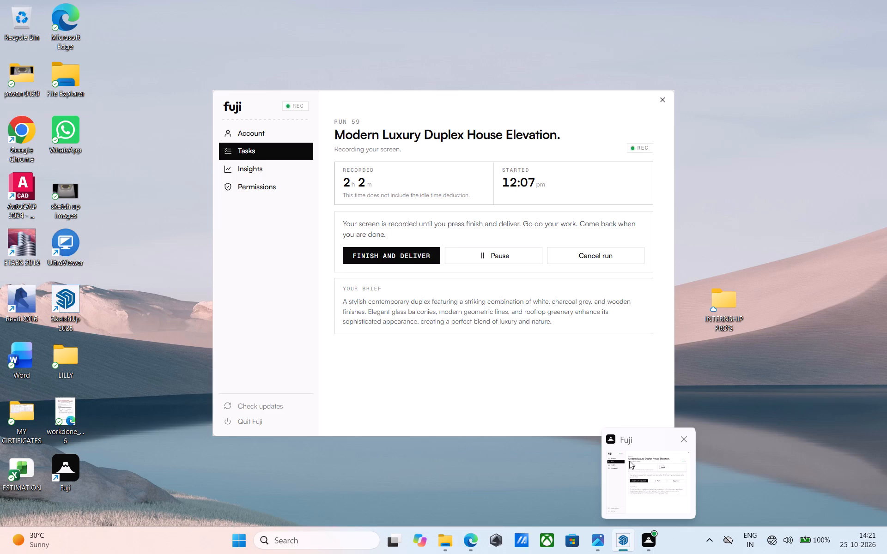
middle_drag(431, 467, 394, 419)
scroll(363, 382, down, 4)
middle_drag(358, 383, 292, 416)
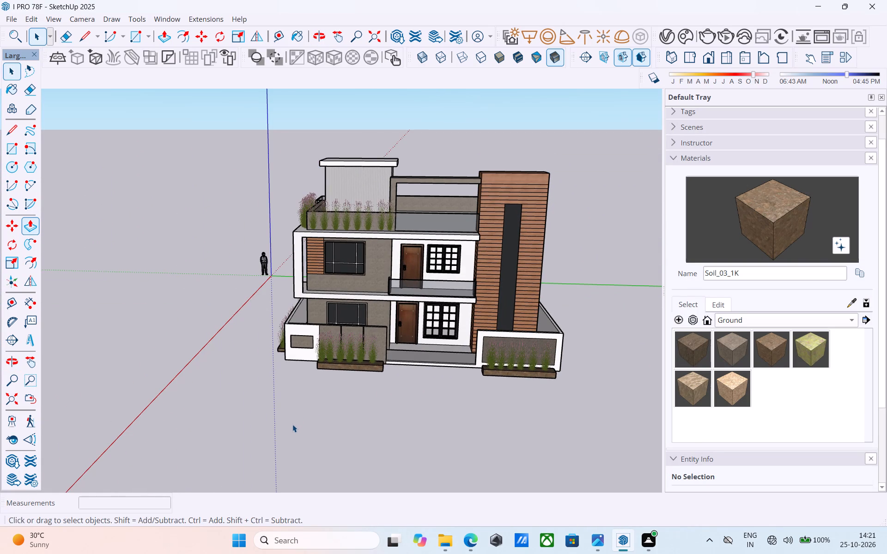
middle_drag(308, 398, 319, 403)
scroll(311, 402, up, 1)
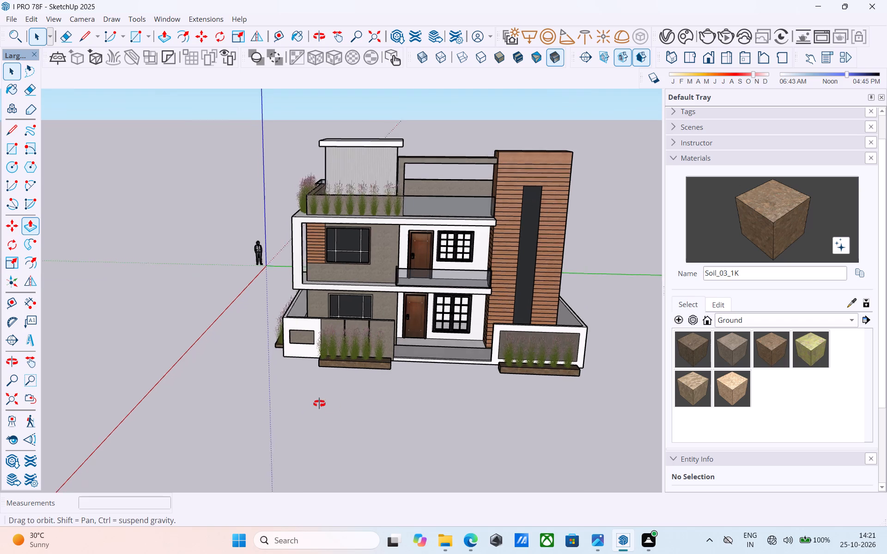
middle_drag(319, 403, 344, 408)
scroll(288, 415, down, 4)
middle_drag(288, 415, 370, 389)
scroll(412, 358, up, 9)
middle_drag(331, 391, 349, 352)
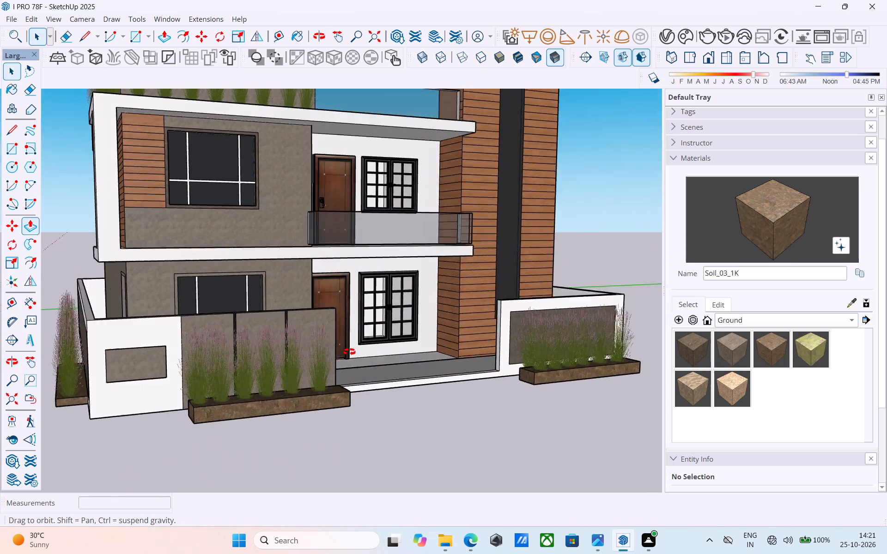
middle_drag(349, 352, 346, 398)
scroll(332, 219, up, 1)
scroll(308, 370, down, 9)
Render a low front-corner view of the house showing both planted walls in V-Ray, and close the frame buffer.
middle_drag(238, 307, 517, 353)
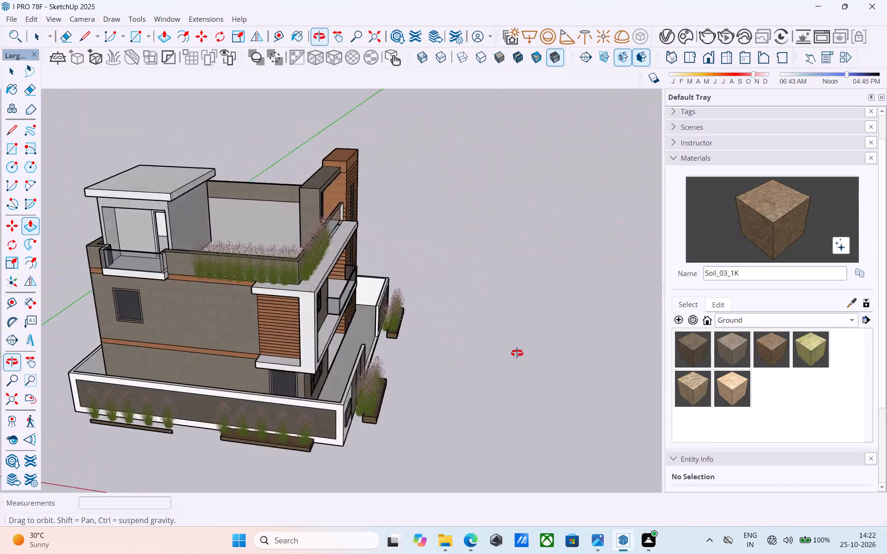
middle_drag(517, 353, 553, 350)
middle_drag(364, 313, 174, 254)
scroll(176, 252, up, 1)
middle_drag(390, 257, 347, 209)
scroll(340, 216, down, 2)
middle_drag(338, 217, 314, 216)
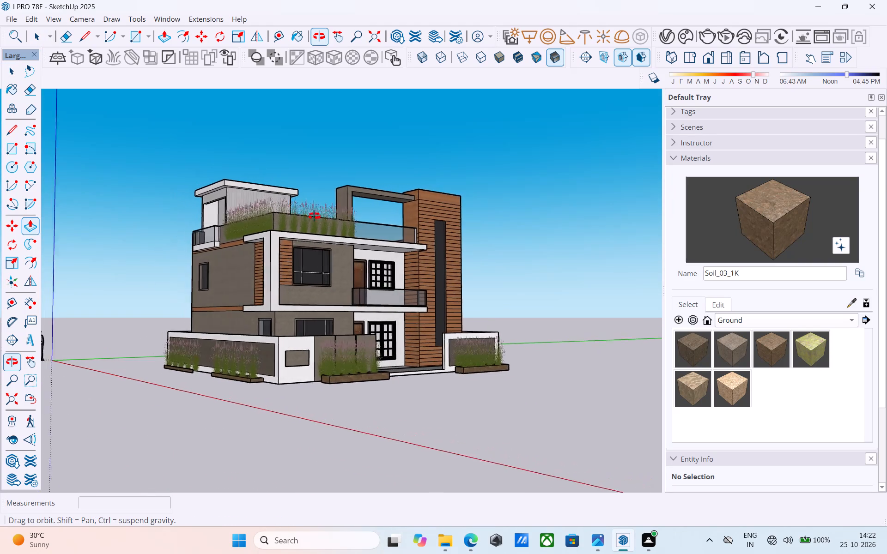
middle_drag(314, 216, 357, 277)
scroll(308, 268, up, 4)
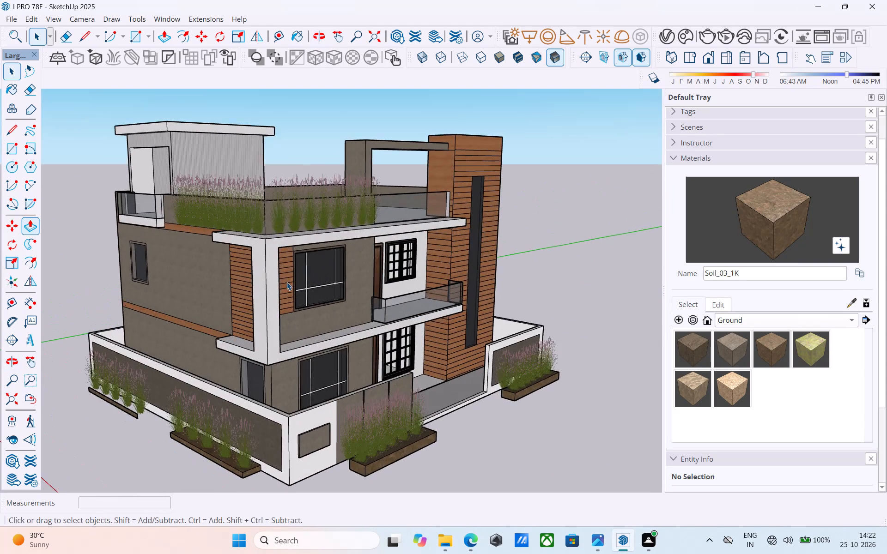
middle_drag(287, 282, 269, 236)
click(712, 40)
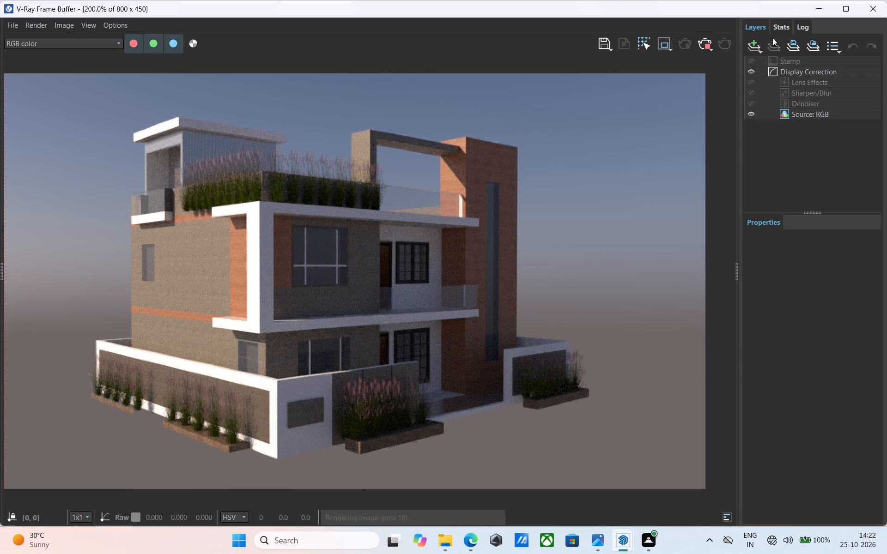
click(880, 2)
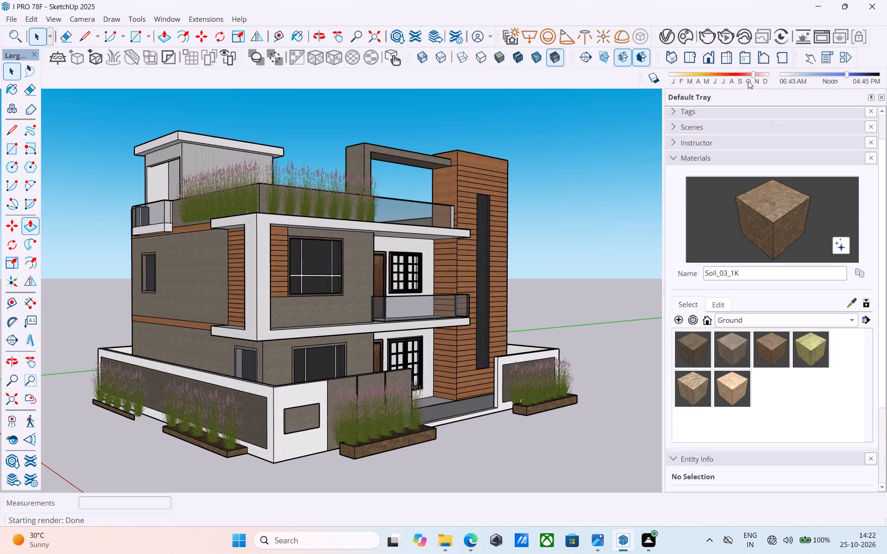
Set the sun's time of day to mid-morning.
click(816, 72)
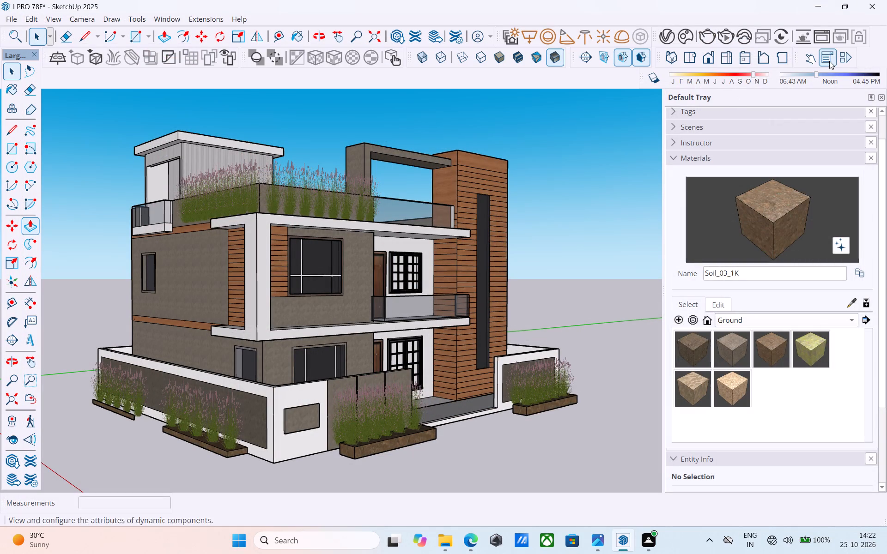
Move the sun's time to earlier in the morning and its date to July.
click(806, 76)
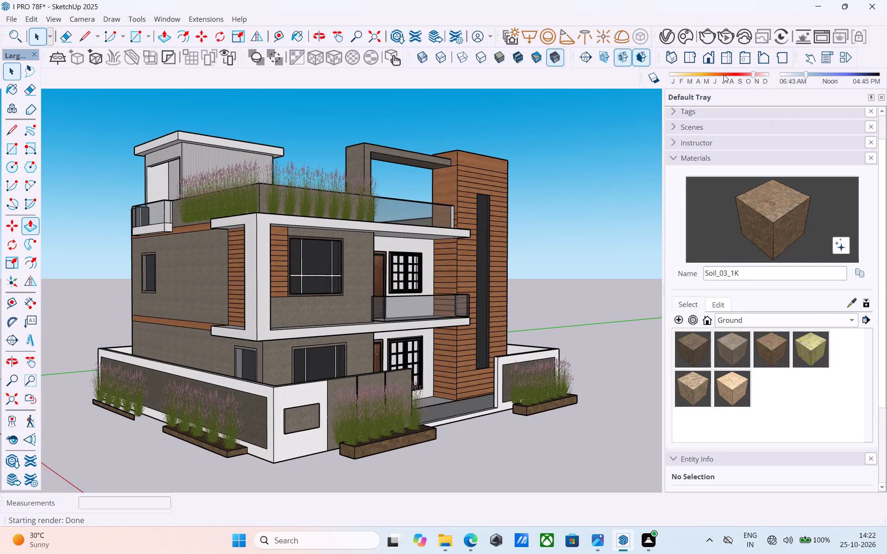
click(723, 74)
Render a slightly raised front-corner view of the whole house and planting beds in V-Ray, and close the frame buffer.
scroll(625, 128, down, 1)
middle_drag(624, 130, 558, 168)
click(708, 34)
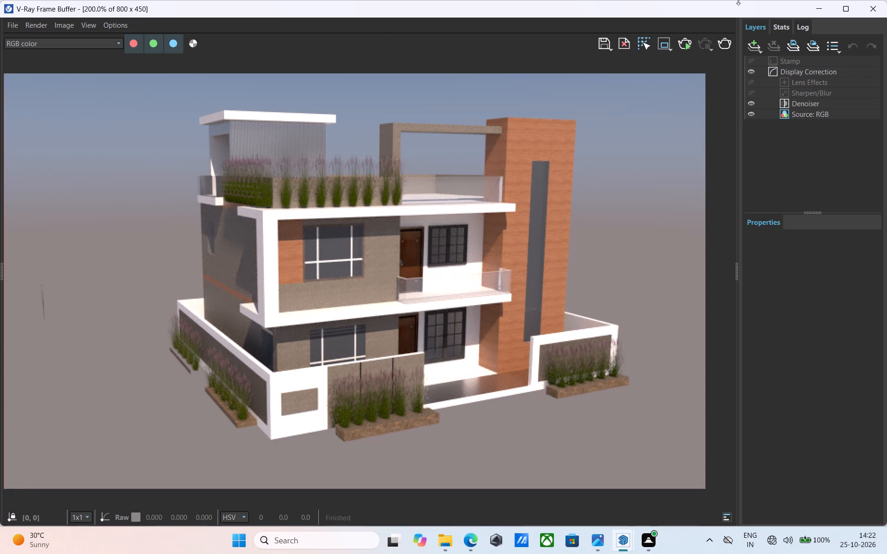
click(865, 7)
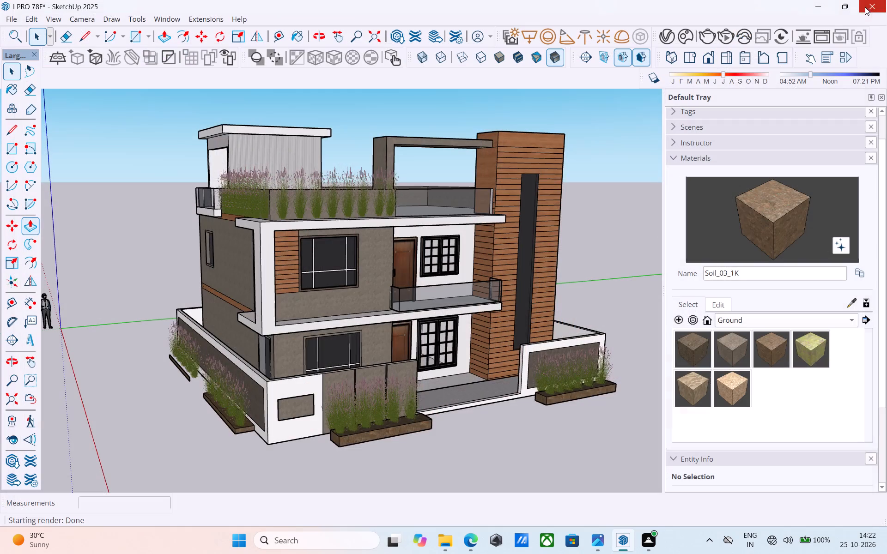
Save the model with the whole house framed from its front corner.
middle_drag(389, 247, 400, 253)
scroll(407, 251, down, 4)
key(space)
scroll(406, 248, up, 4)
key(ctrl+s)
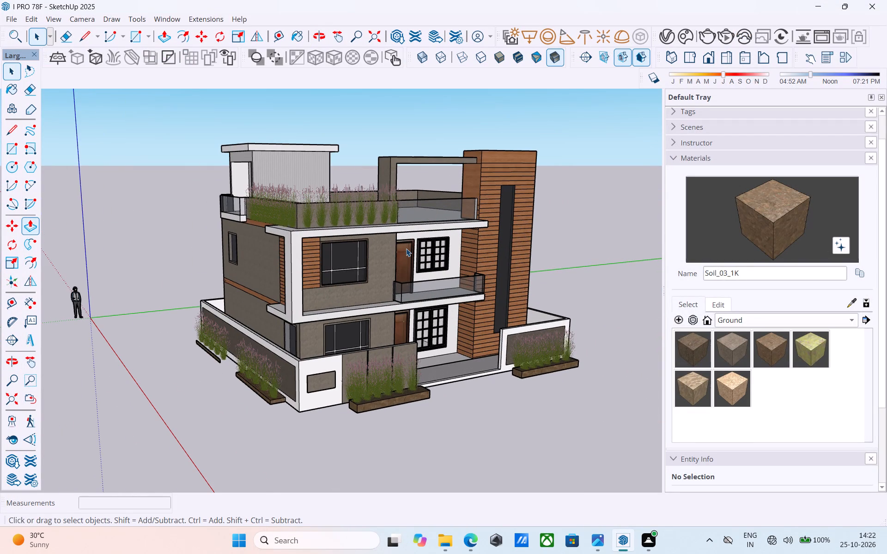
Examine the finished house's front, side wall, boundary planting beds and rooftop terrace from several angles.
scroll(406, 248, down, 2)
middle_drag(404, 248, 226, 253)
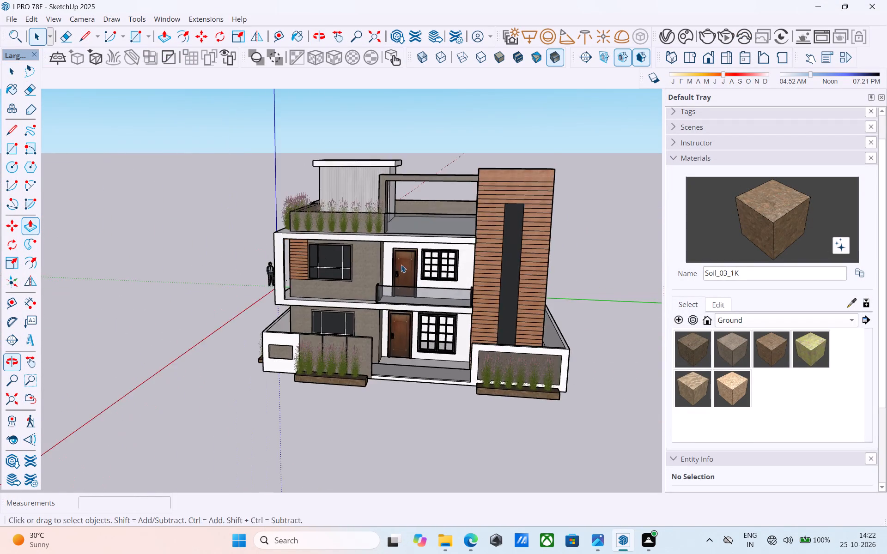
middle_drag(406, 259, 623, 249)
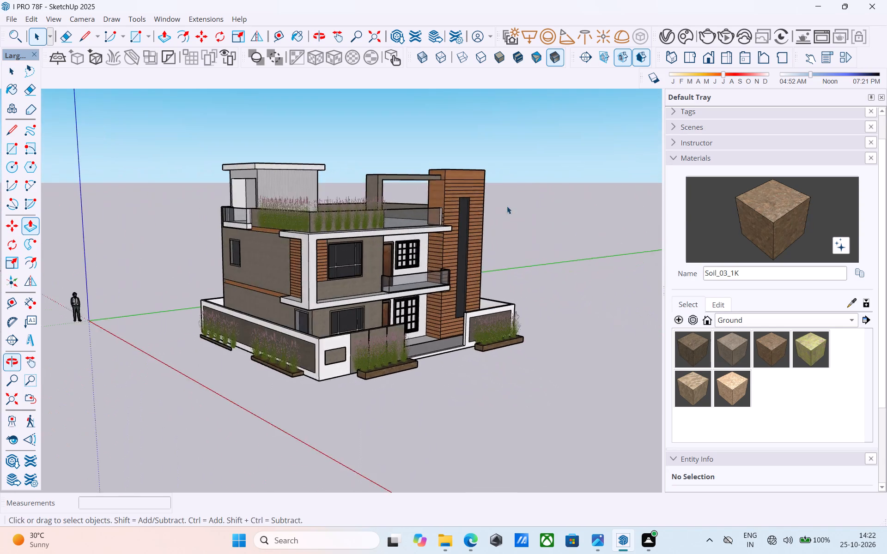
scroll(387, 157, up, 3)
middle_drag(390, 168, 702, 228)
middle_drag(470, 277, 583, 243)
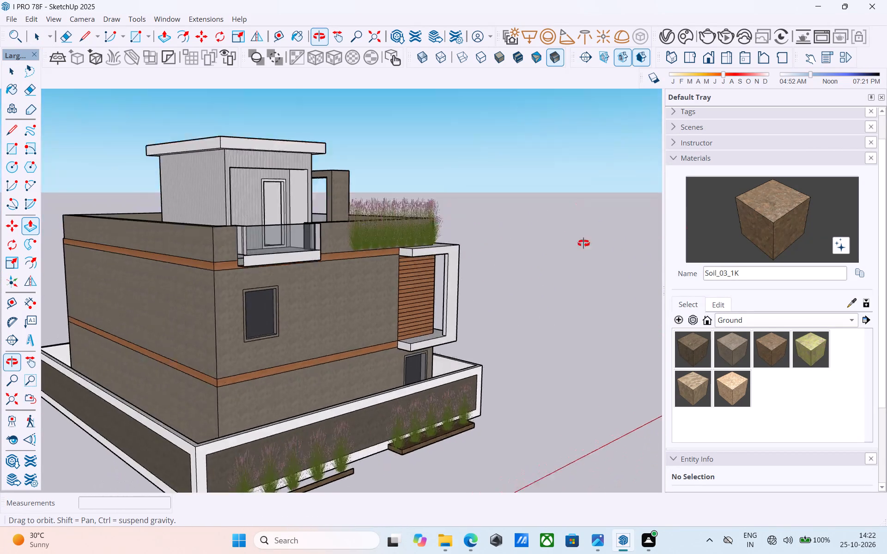
middle_drag(583, 243, 607, 275)
scroll(607, 275, up, 1)
scroll(607, 275, down, 2)
middle_drag(588, 280, 179, 281)
scroll(370, 273, down, 4)
middle_drag(381, 275, 288, 223)
scroll(263, 195, up, 2)
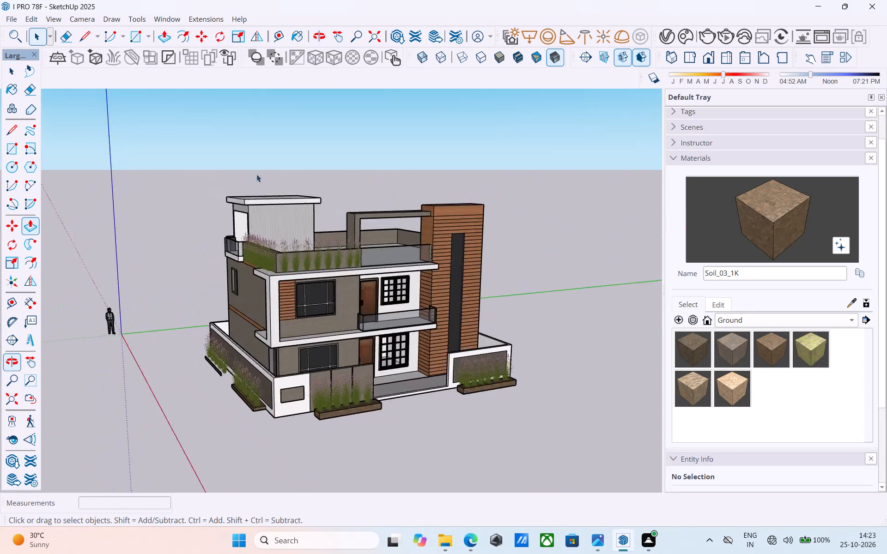
scroll(256, 174, up, 7)
middle_drag(270, 204, 433, 245)
scroll(244, 186, down, 6)
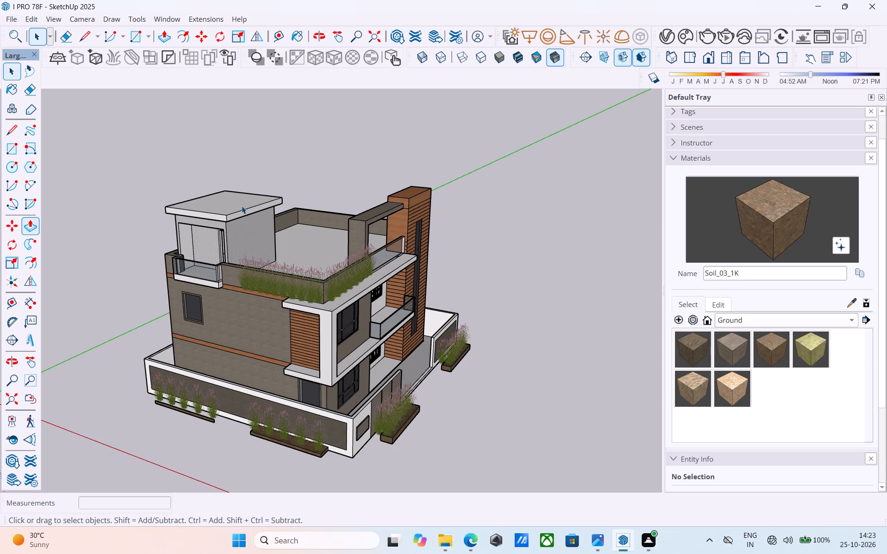
scroll(242, 206, up, 1)
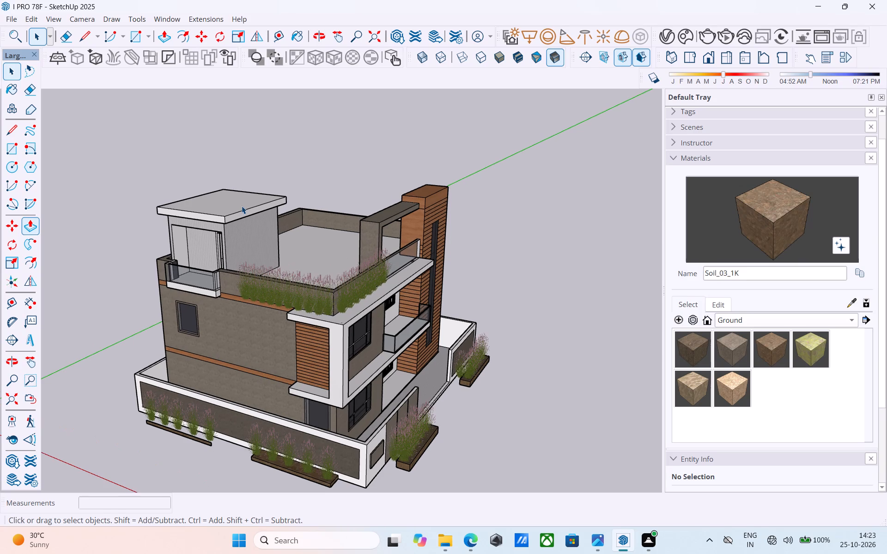